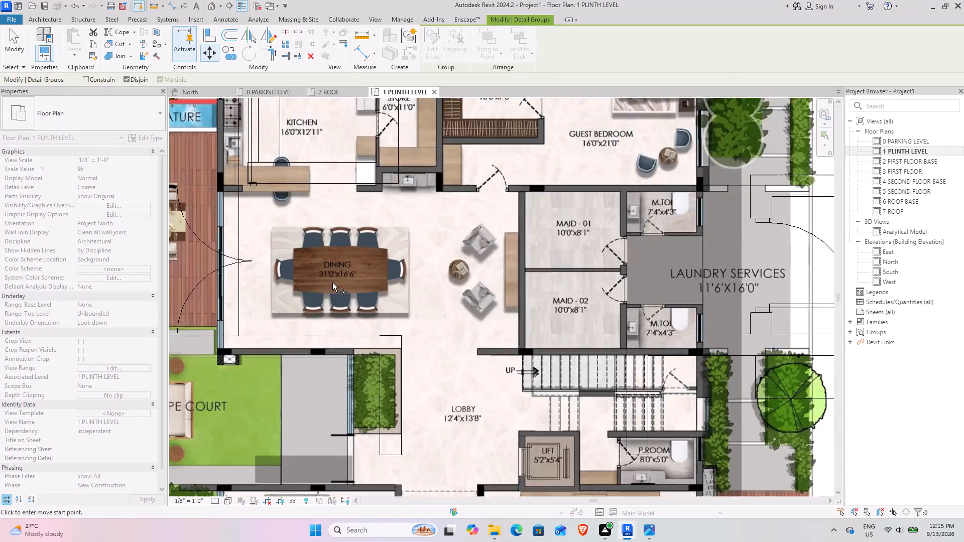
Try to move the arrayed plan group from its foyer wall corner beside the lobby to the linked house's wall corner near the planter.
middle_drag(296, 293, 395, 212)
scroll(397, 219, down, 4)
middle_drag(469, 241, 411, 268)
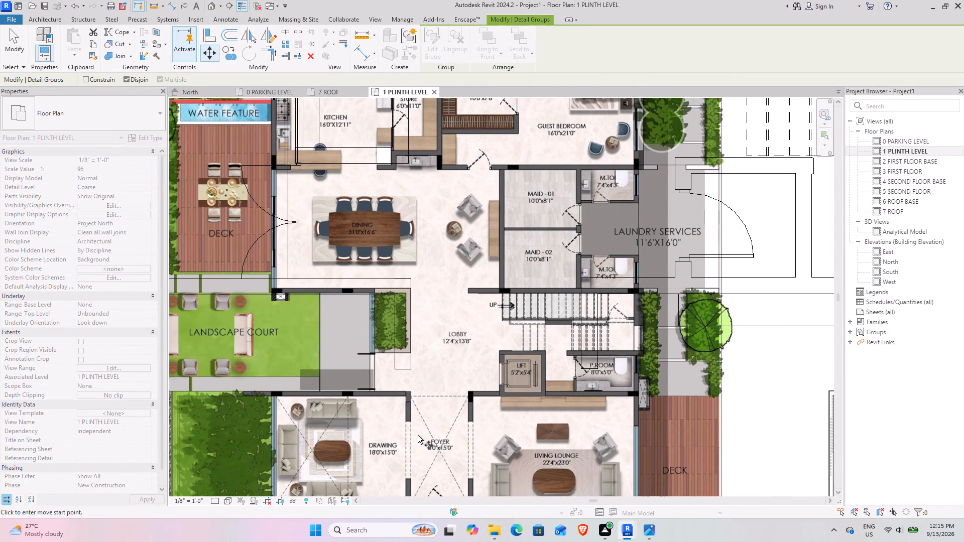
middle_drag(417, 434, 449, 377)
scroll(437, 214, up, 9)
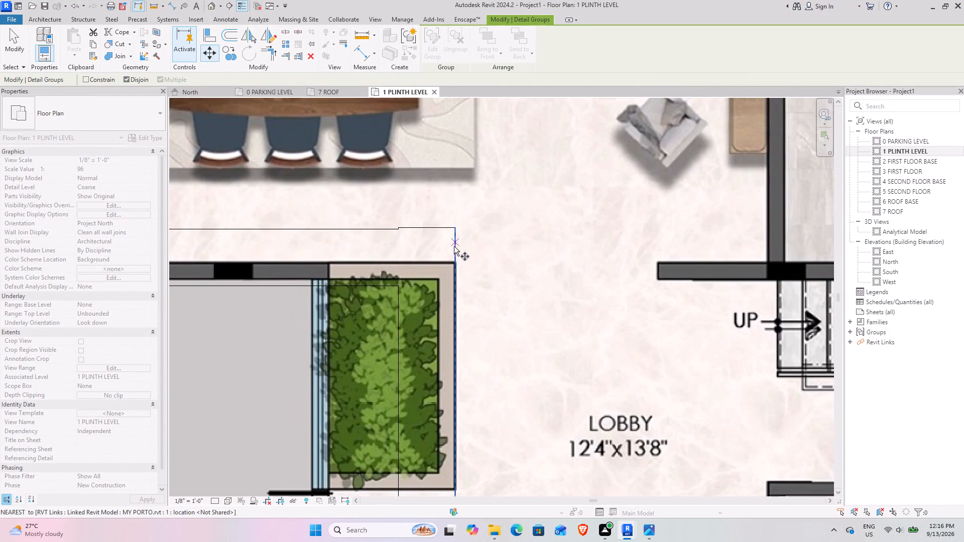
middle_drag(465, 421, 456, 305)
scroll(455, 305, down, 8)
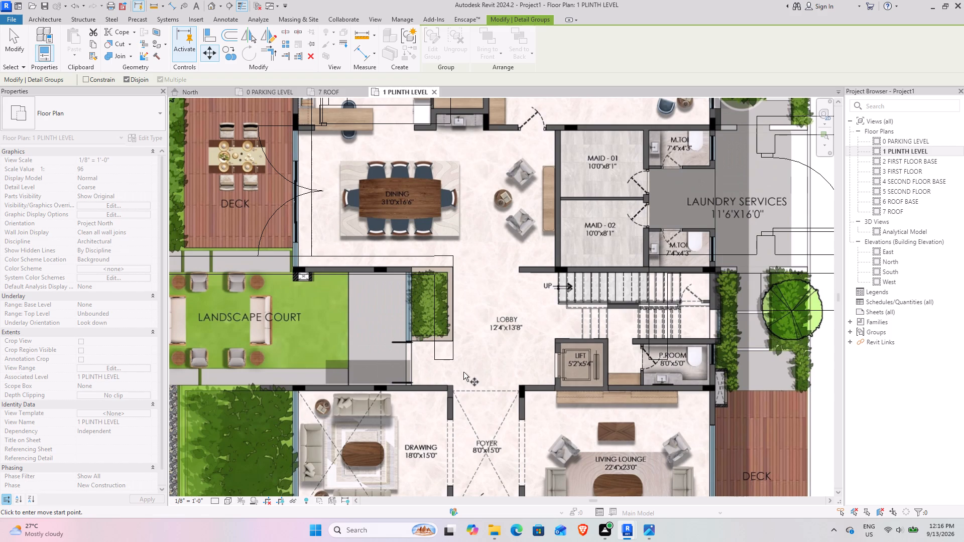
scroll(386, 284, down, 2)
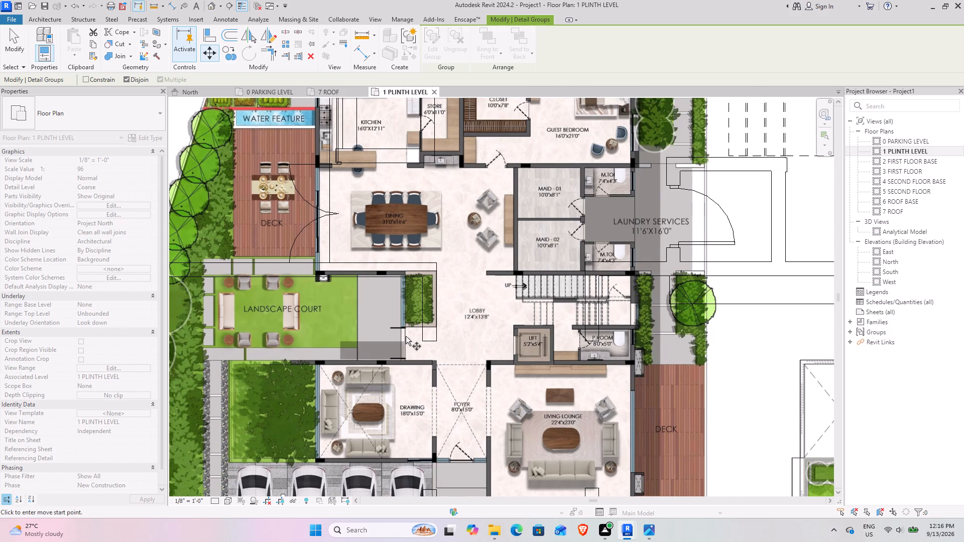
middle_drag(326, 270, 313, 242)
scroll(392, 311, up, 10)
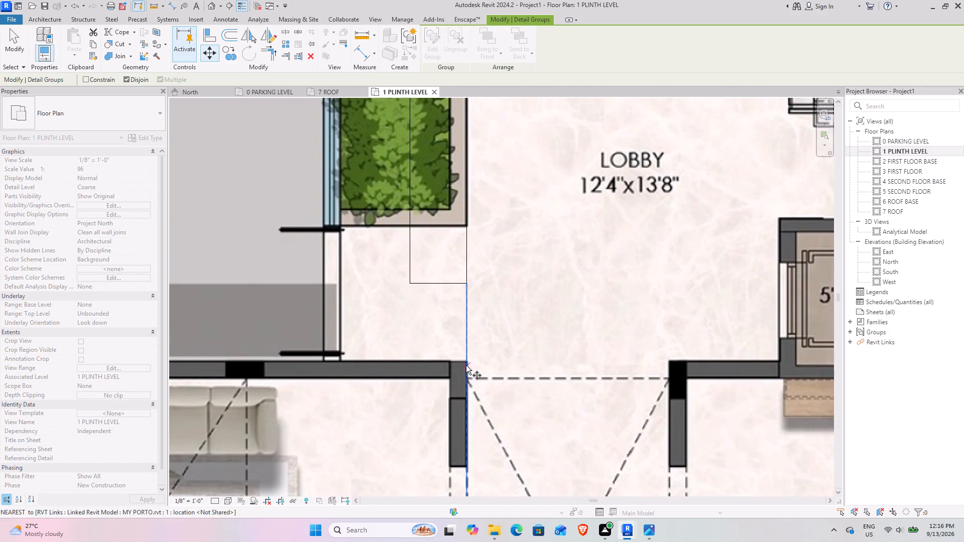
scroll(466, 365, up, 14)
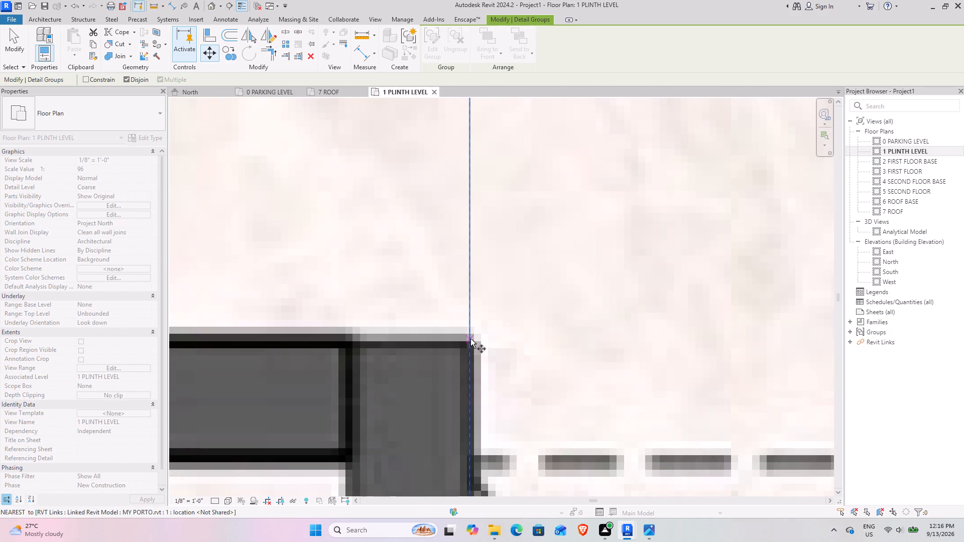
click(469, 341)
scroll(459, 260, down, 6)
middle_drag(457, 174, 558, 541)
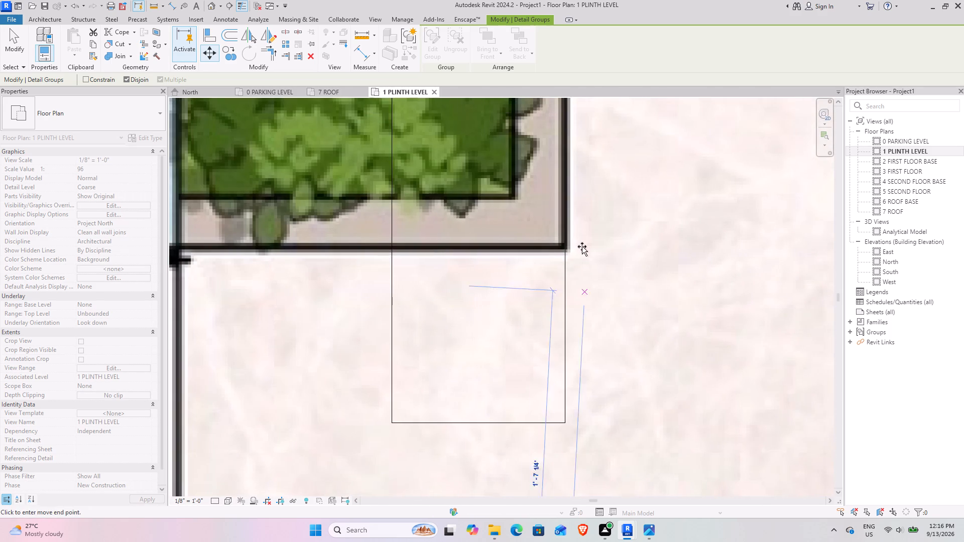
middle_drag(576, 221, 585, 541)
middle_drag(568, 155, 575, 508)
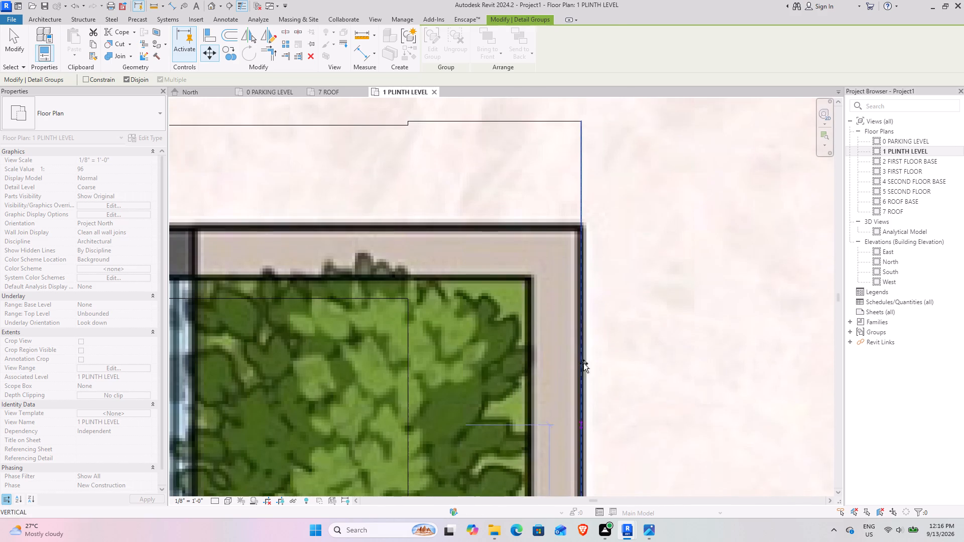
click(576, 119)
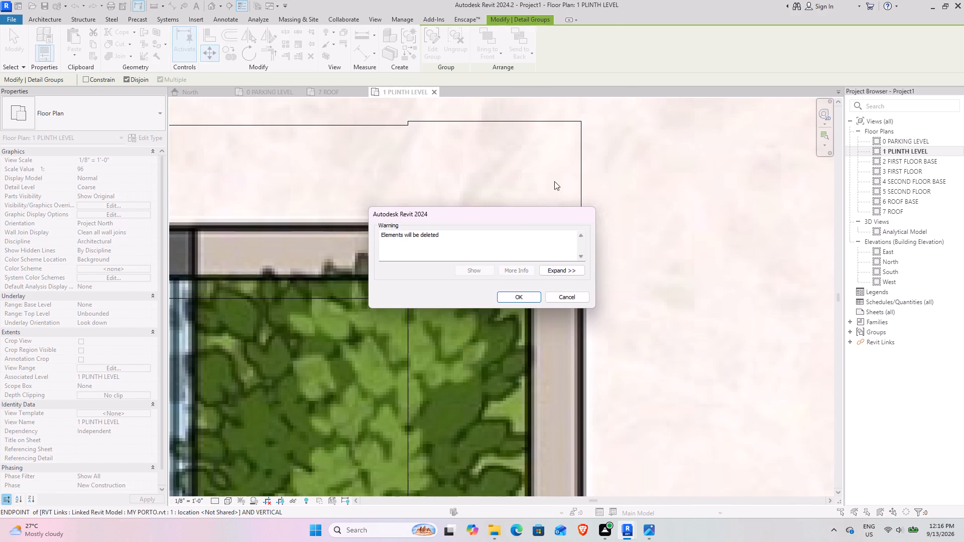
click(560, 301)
Delete one of the two overlapping array groups of the PDF plan.
scroll(561, 301, down, 20)
scroll(561, 301, down, 9)
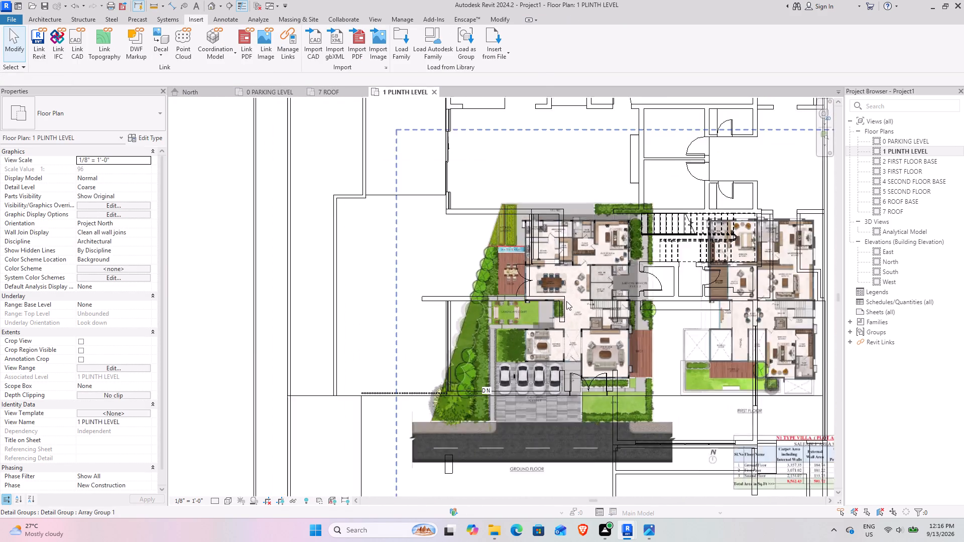
scroll(566, 301, down, 2)
middle_drag(588, 313, 485, 275)
click(667, 265)
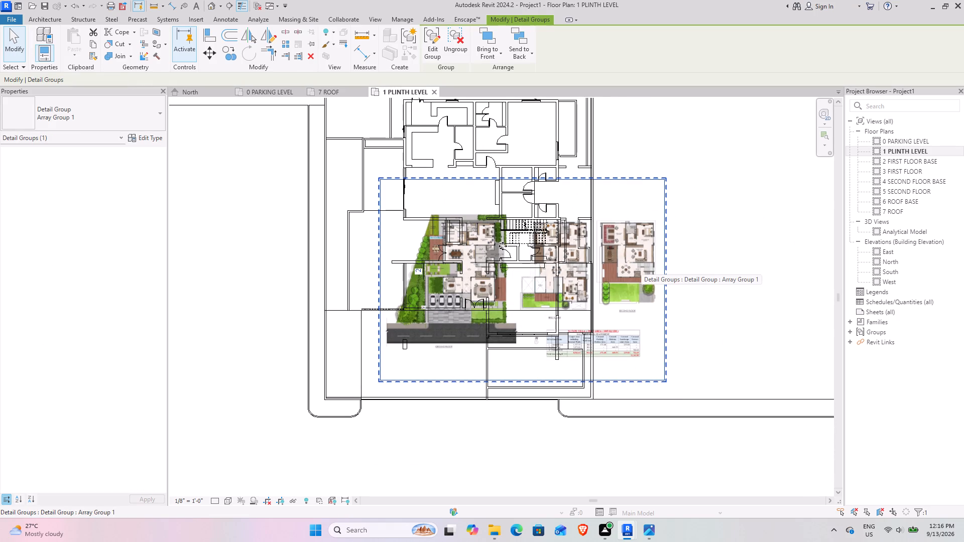
click(301, 49)
click(310, 55)
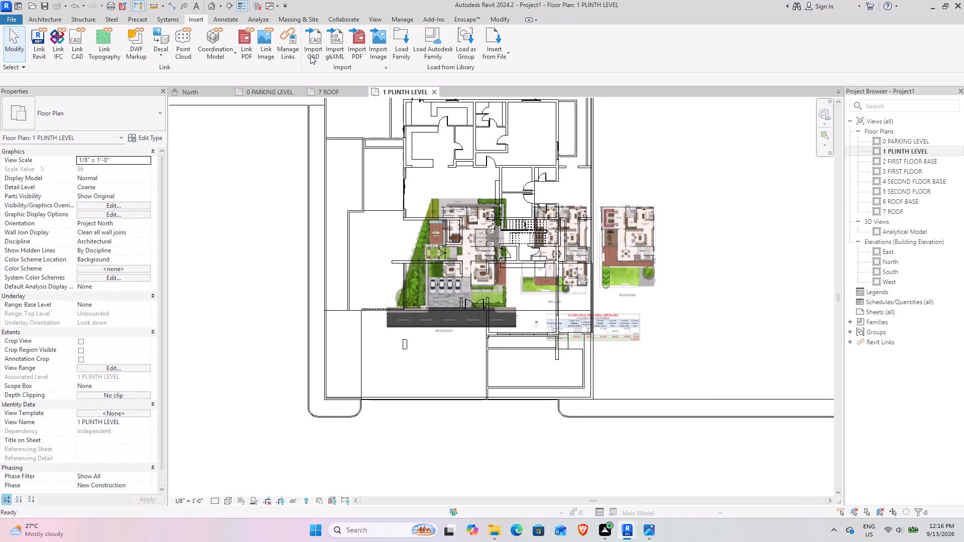
Delete the remaining PDF plan array group, leaving only the linked house in the plan.
scroll(453, 239, up, 10)
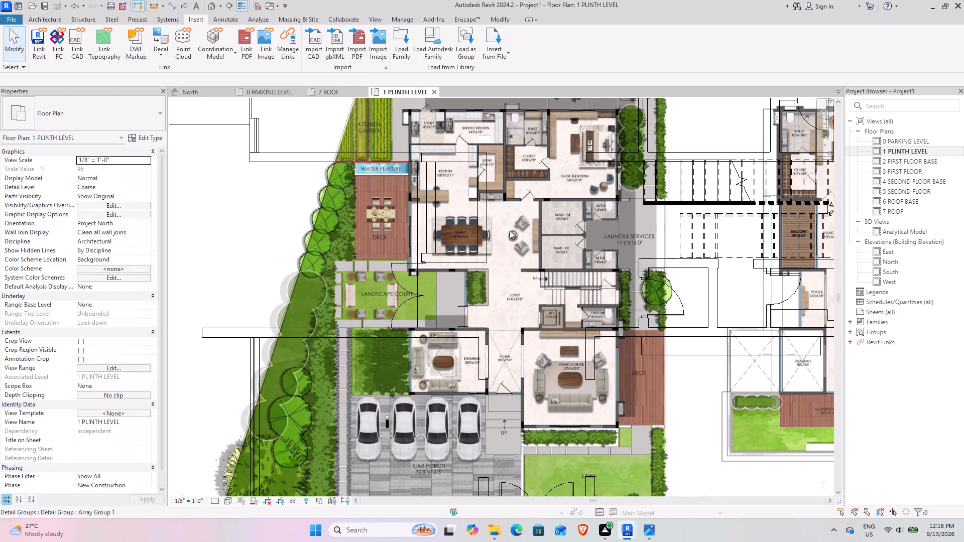
click(494, 264)
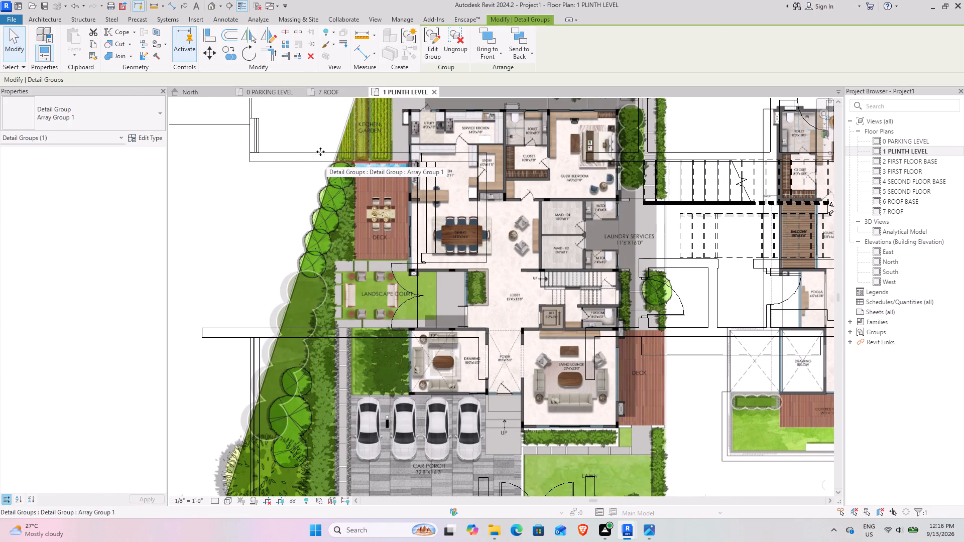
scroll(483, 355, up, 11)
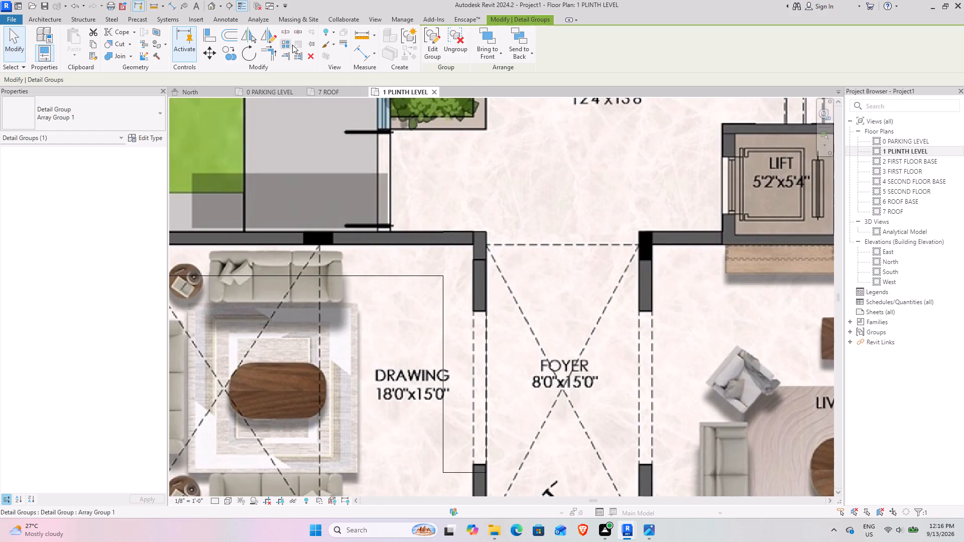
click(532, 199)
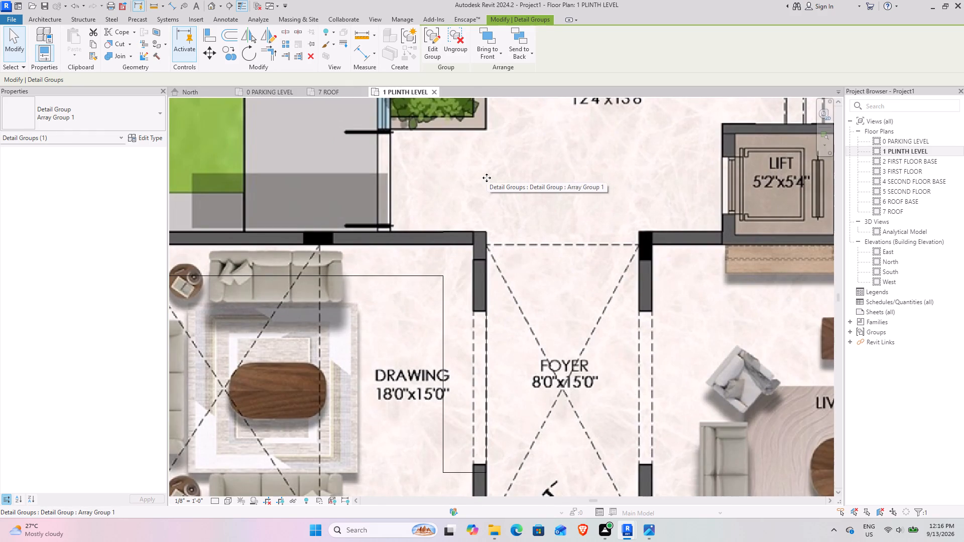
key(Escape)
key(Escape)
click(540, 207)
scroll(537, 206, down, 4)
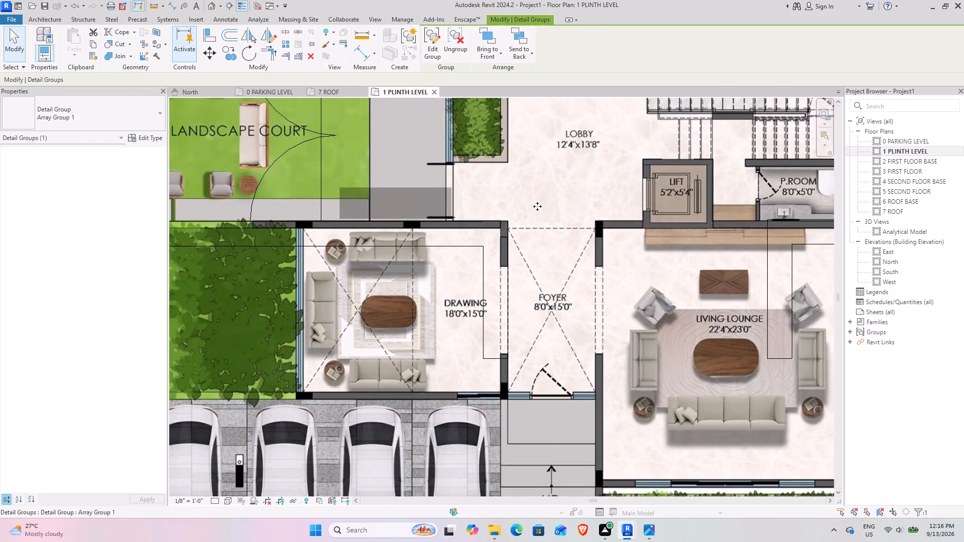
scroll(537, 206, down, 13)
middle_drag(552, 198, 370, 308)
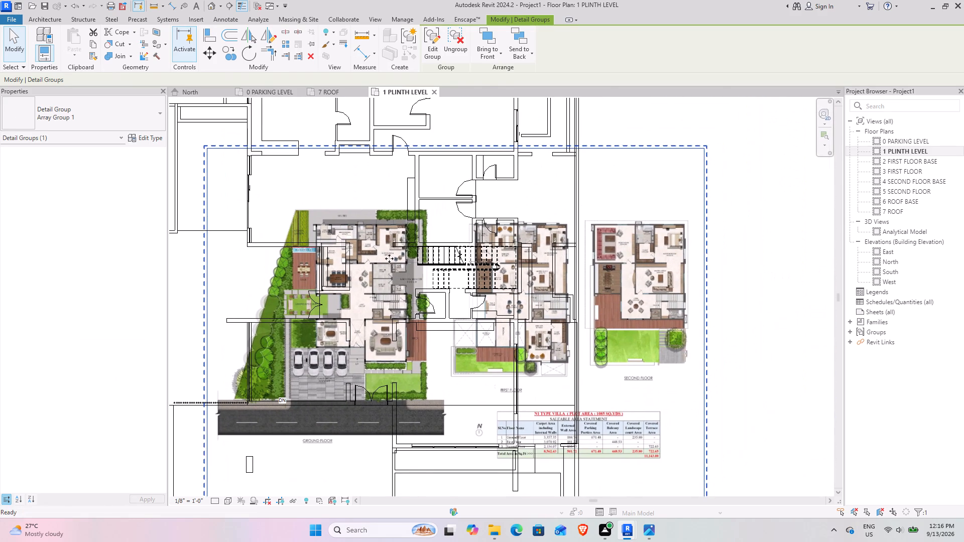
click(312, 55)
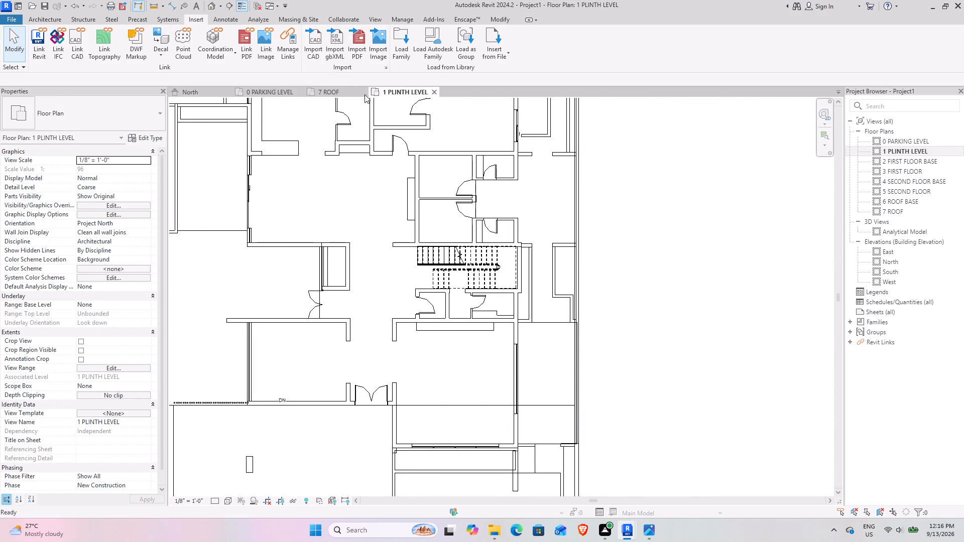
Import PR.pdf page 1 at 600 DPI and place it over the lower part of the linked house.
click(356, 42)
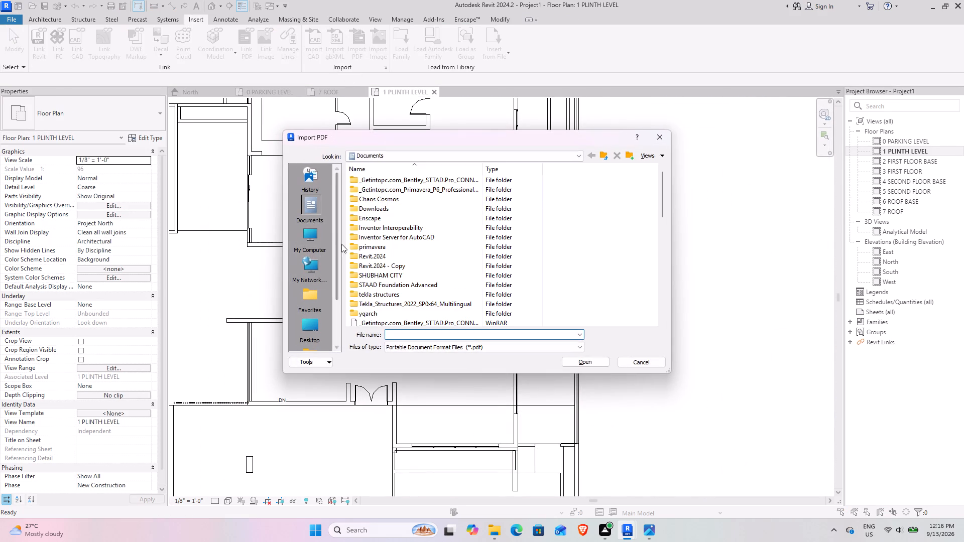
scroll(405, 275, down, 4)
click(373, 282)
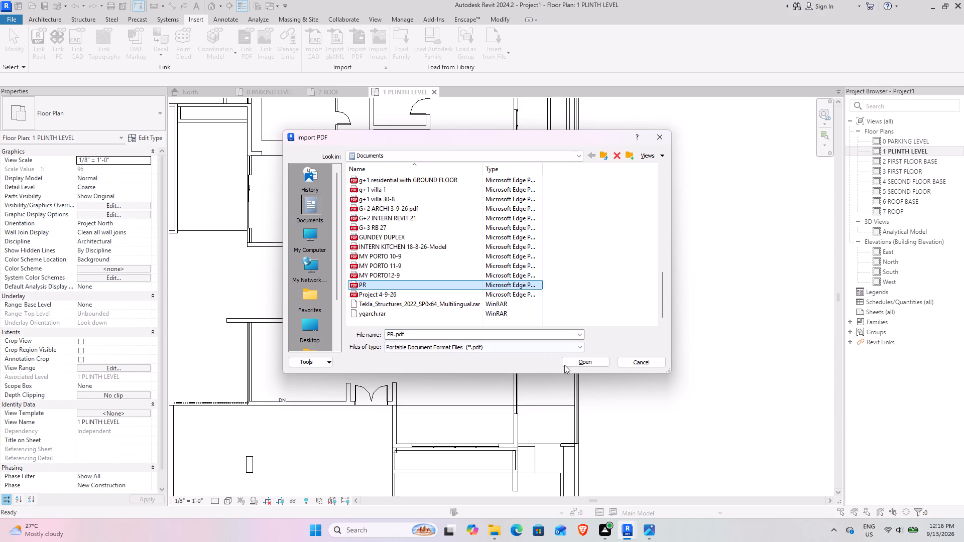
click(587, 364)
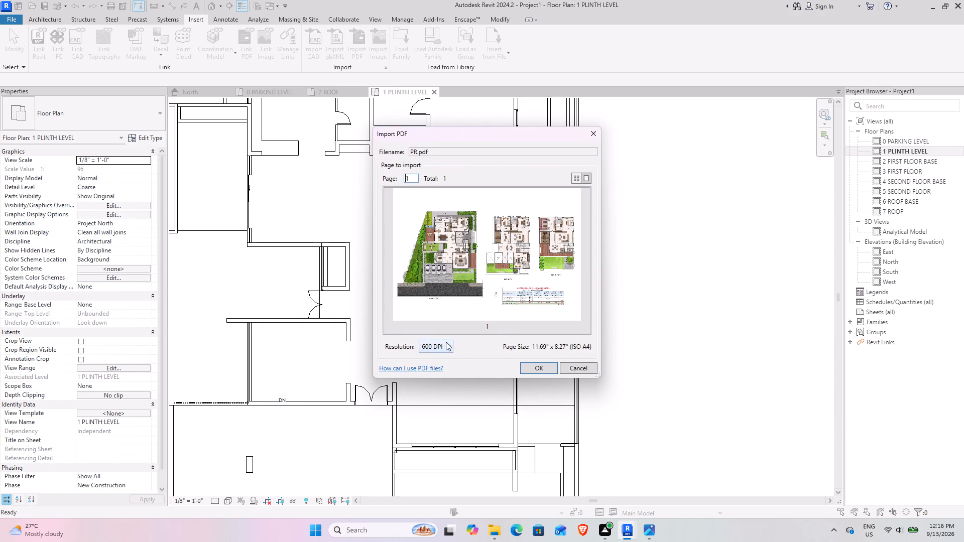
click(532, 372)
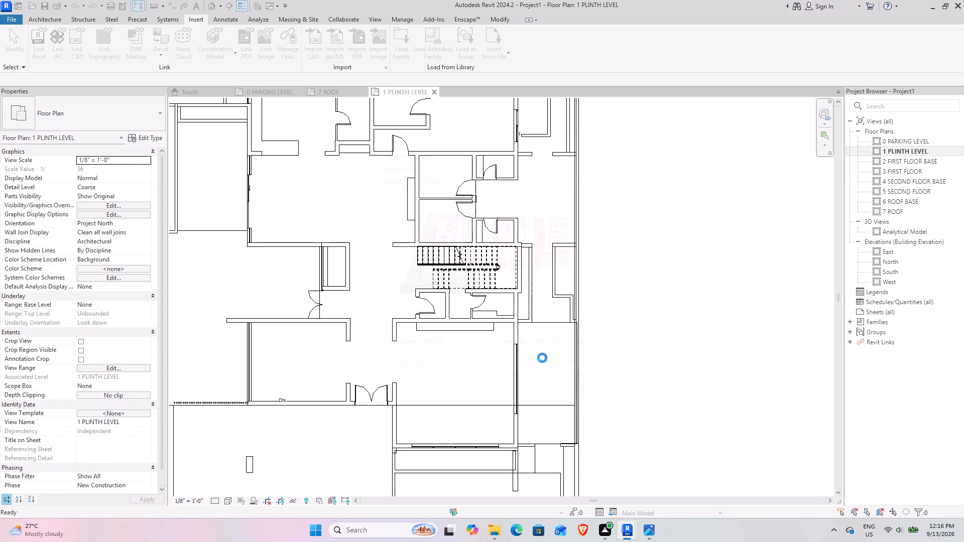
scroll(481, 251, down, 5)
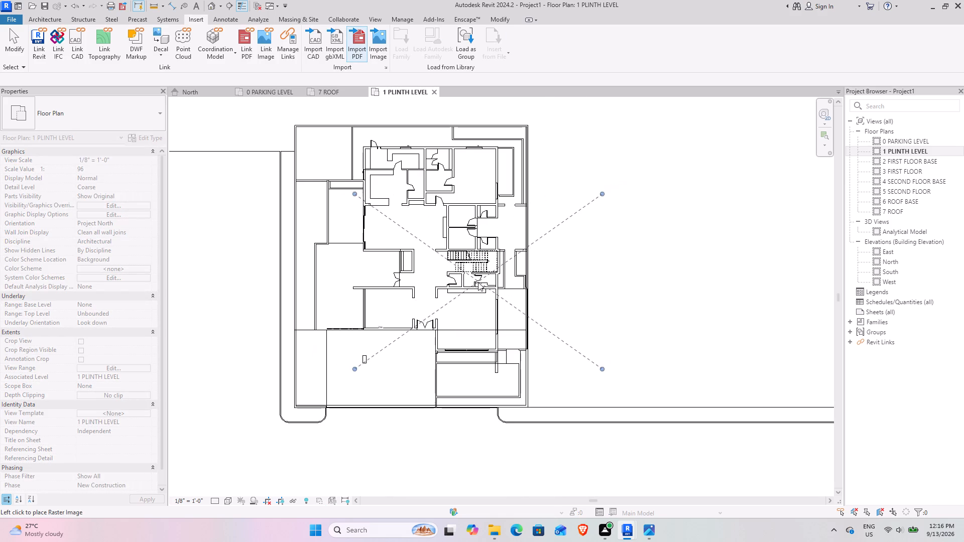
click(468, 297)
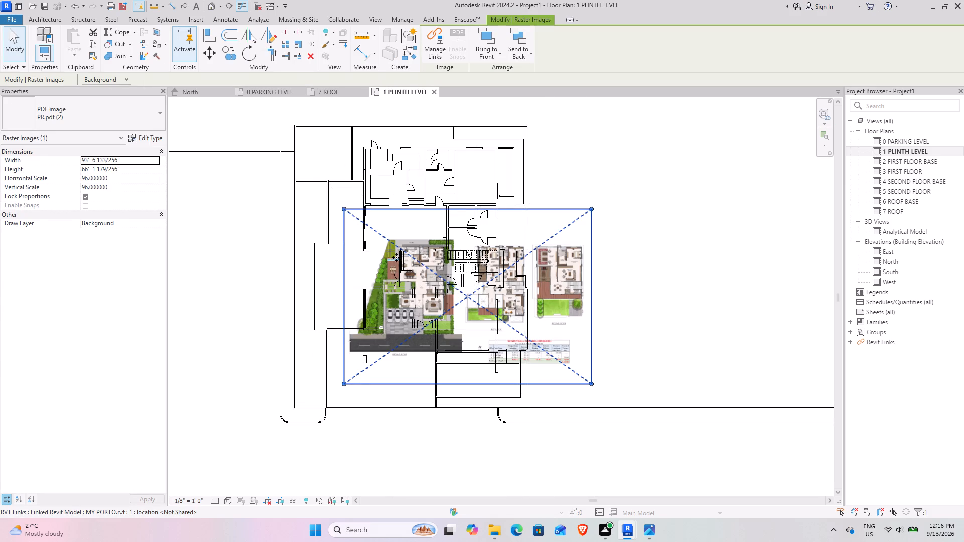
key(Escape)
key(Escape)
Move the PR.pdf underlay from its foyer wall corner beside the lobby to the linked house's matching wall corner near the planter.
click(410, 228)
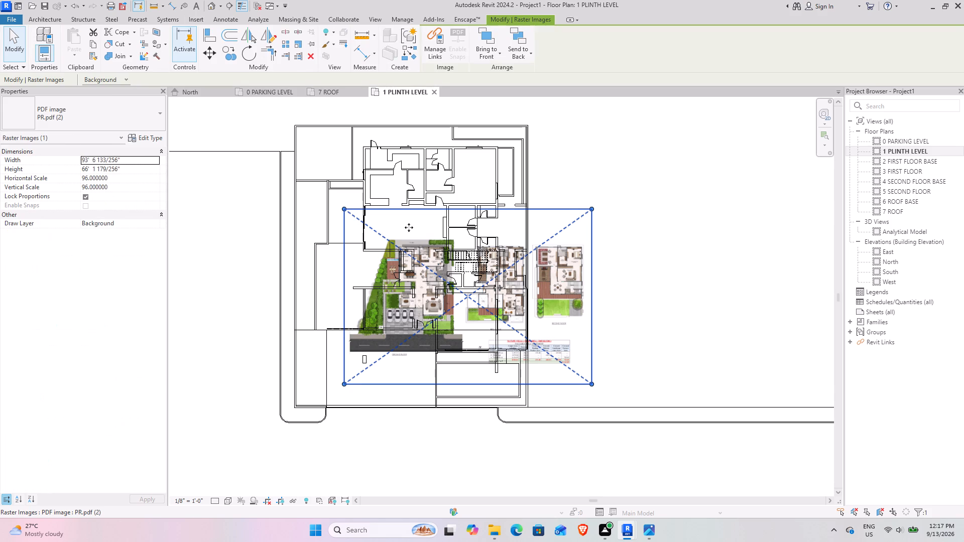
click(214, 53)
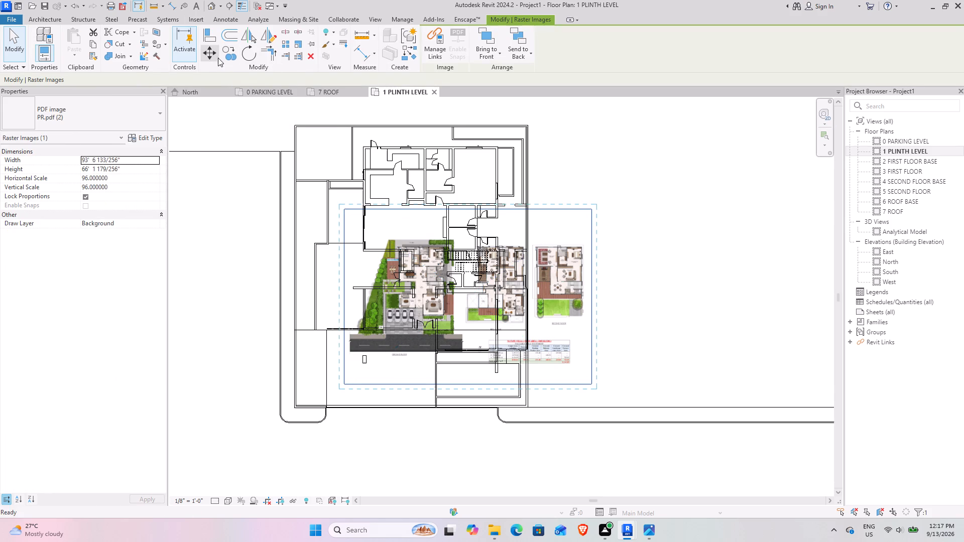
scroll(429, 283, up, 4)
scroll(381, 304, up, 5)
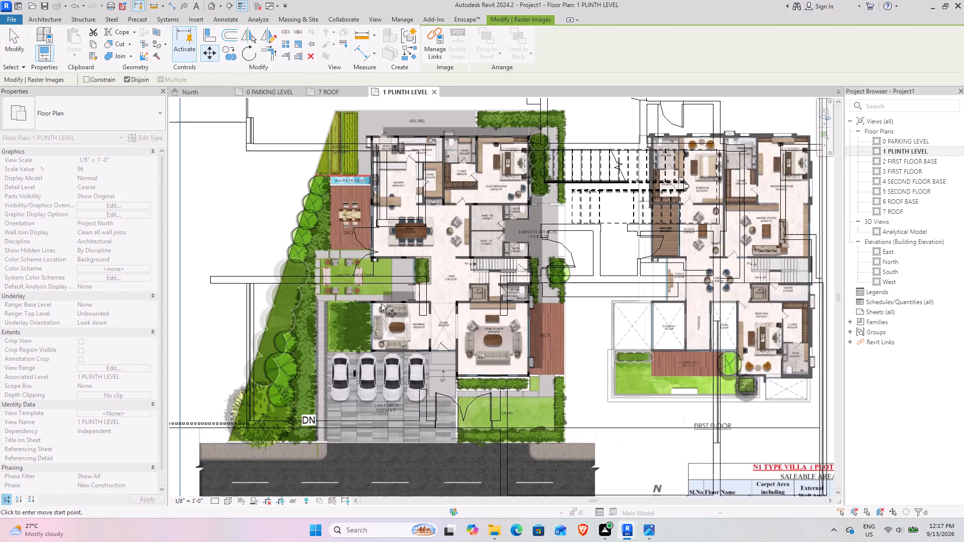
scroll(435, 307, up, 17)
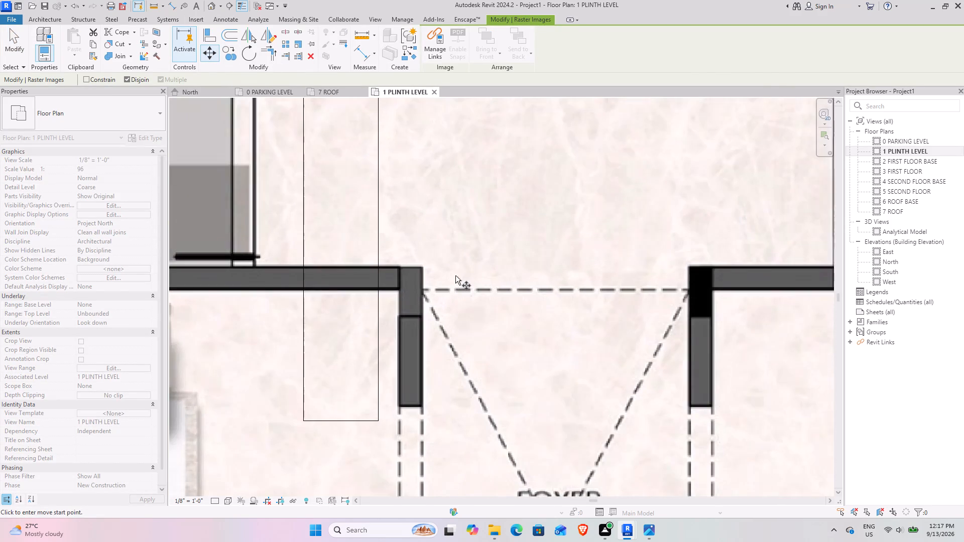
scroll(426, 281, down, 10)
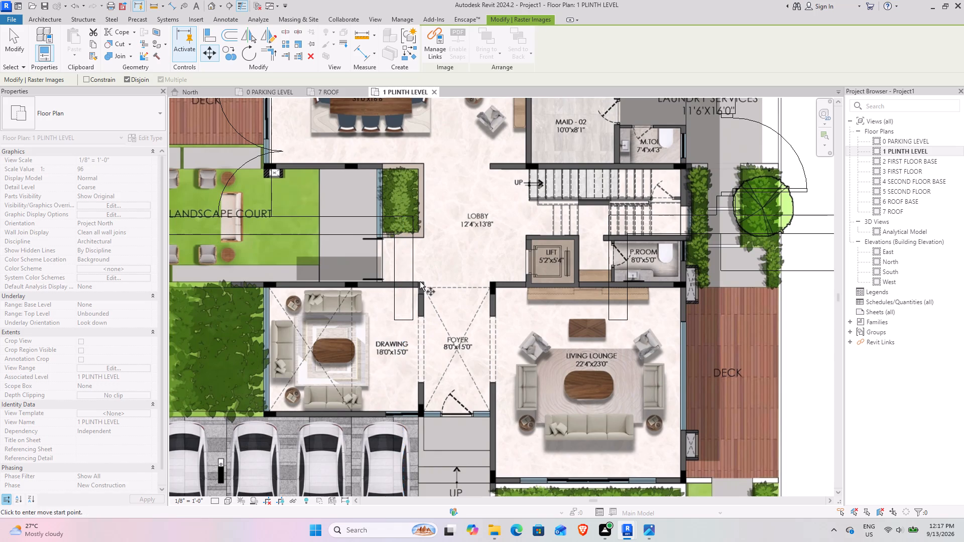
middle_drag(420, 282, 380, 450)
middle_drag(457, 237, 455, 248)
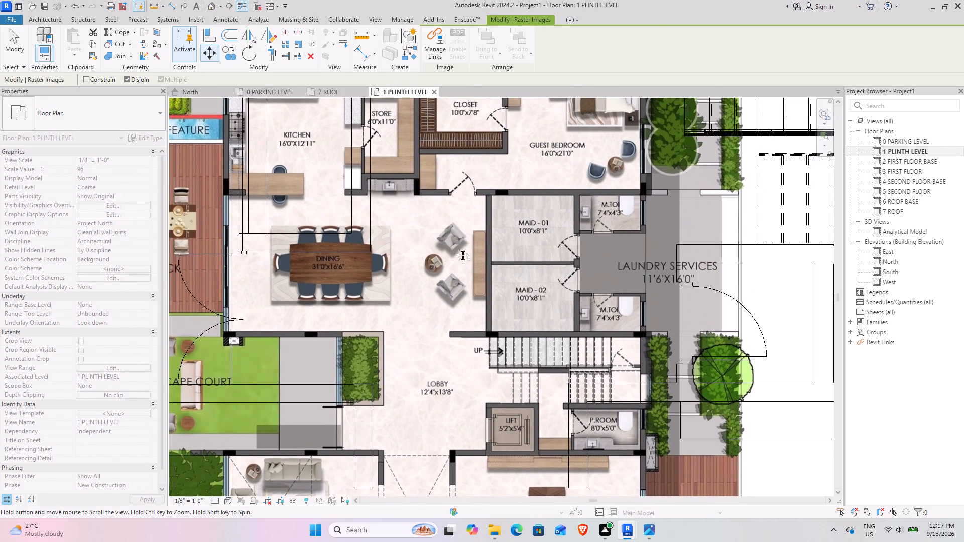
middle_drag(455, 248, 419, 165)
middle_drag(419, 233, 434, 139)
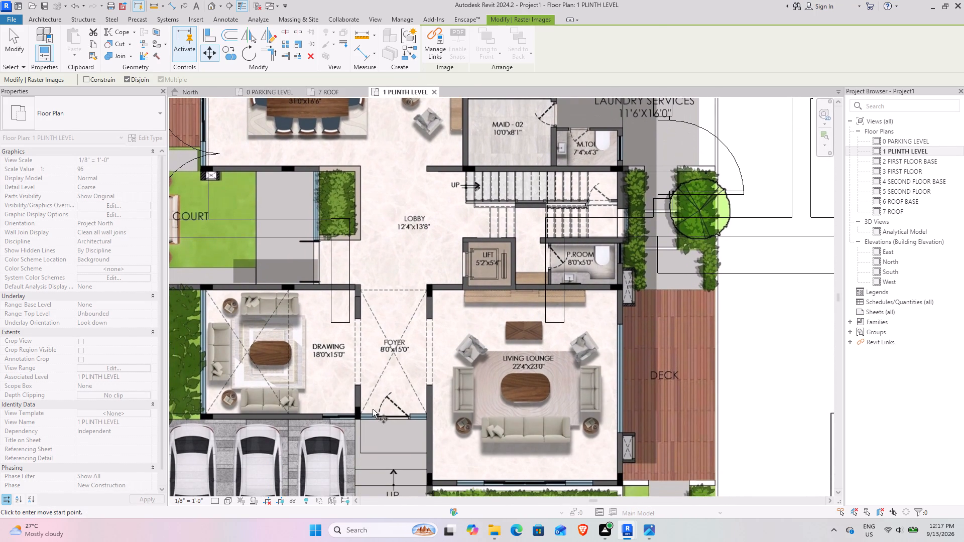
middle_drag(382, 423, 381, 372)
scroll(344, 211, up, 10)
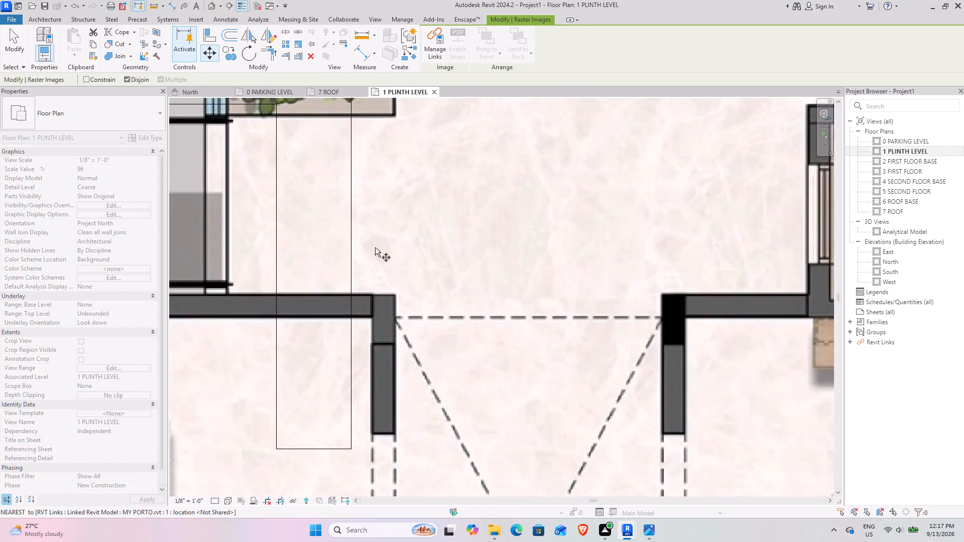
scroll(375, 247, up, 9)
click(380, 293)
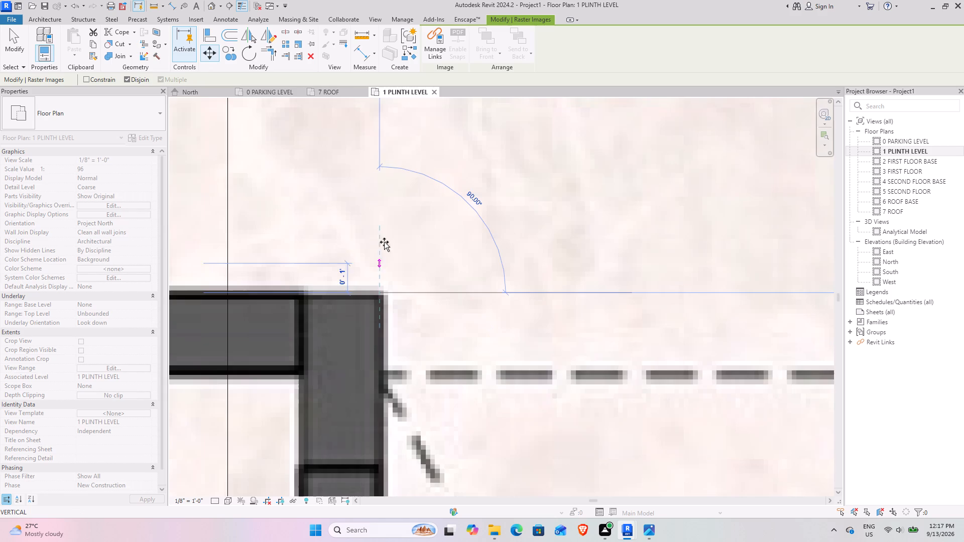
scroll(383, 229, down, 5)
scroll(372, 187, down, 4)
middle_drag(379, 158, 440, 500)
middle_drag(449, 236, 442, 385)
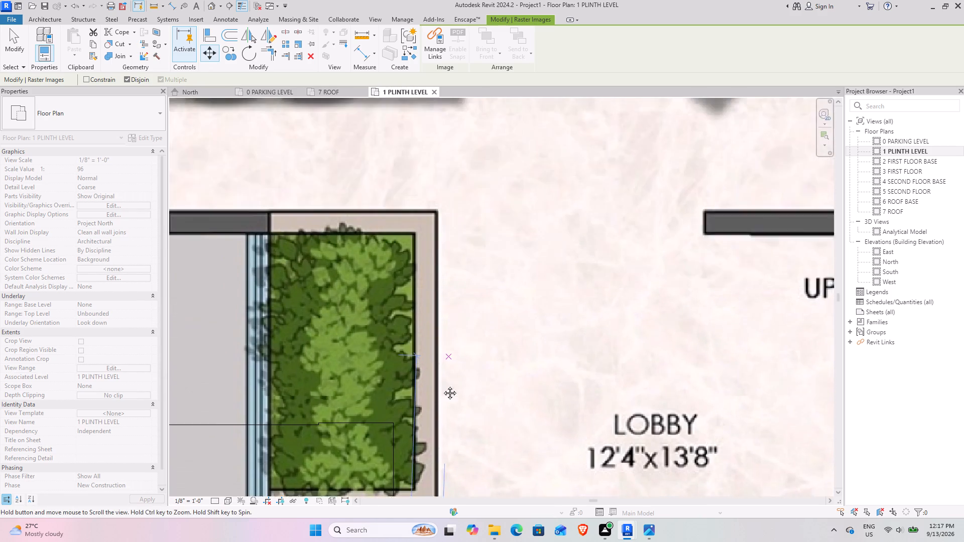
middle_drag(442, 385, 427, 444)
scroll(412, 324, down, 9)
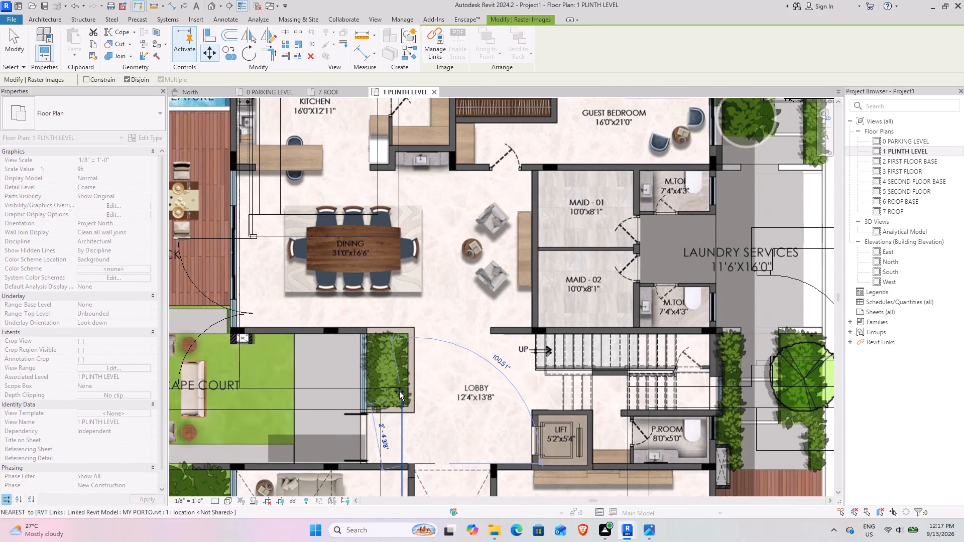
click(399, 387)
Scale the PDF underlay graphically from the foyer's lobby-side corner, stretching its entrance wall corner to the linked house's front wall, about 277 feet wide overall.
middle_drag(422, 374, 404, 242)
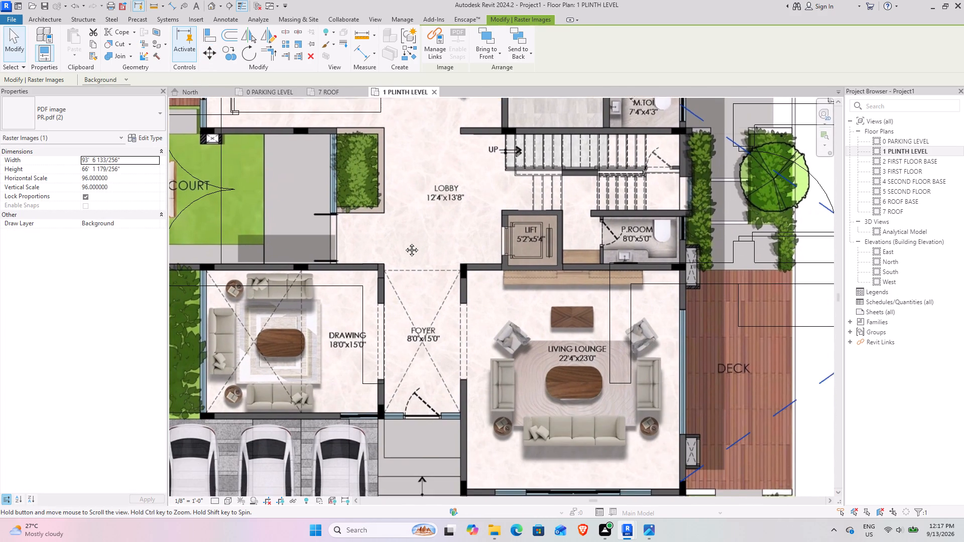
middle_drag(404, 242, 401, 194)
click(300, 47)
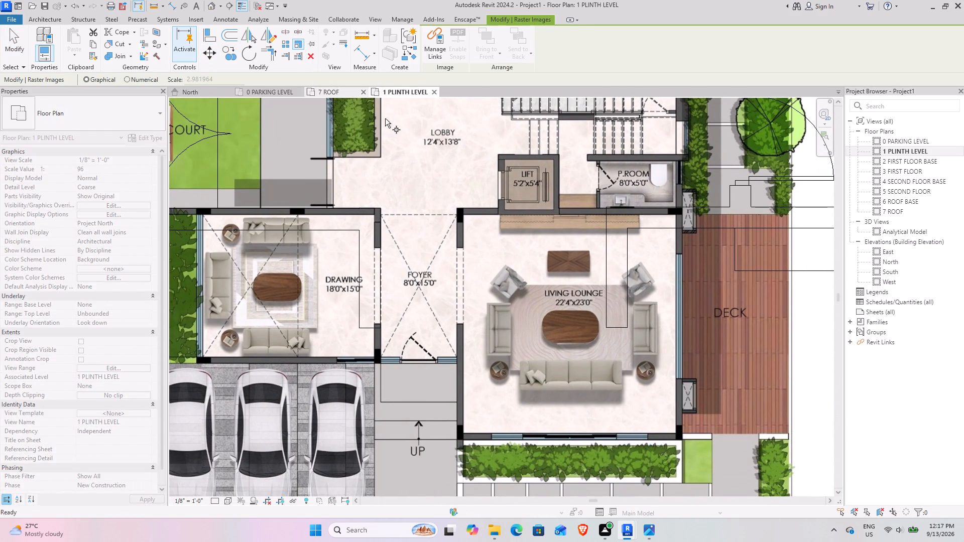
middle_drag(404, 285, 406, 247)
scroll(392, 168, up, 8)
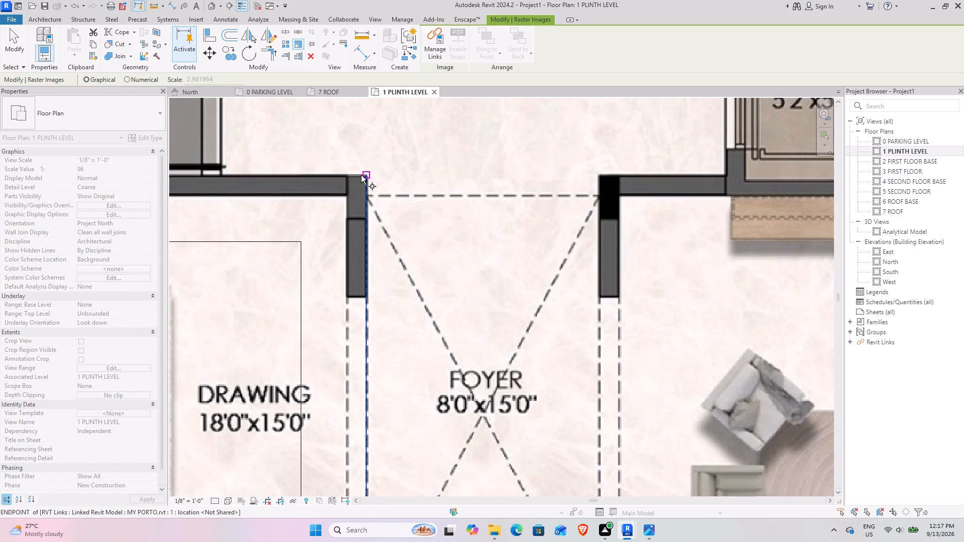
click(364, 176)
scroll(388, 247, down, 3)
middle_drag(383, 267, 386, 175)
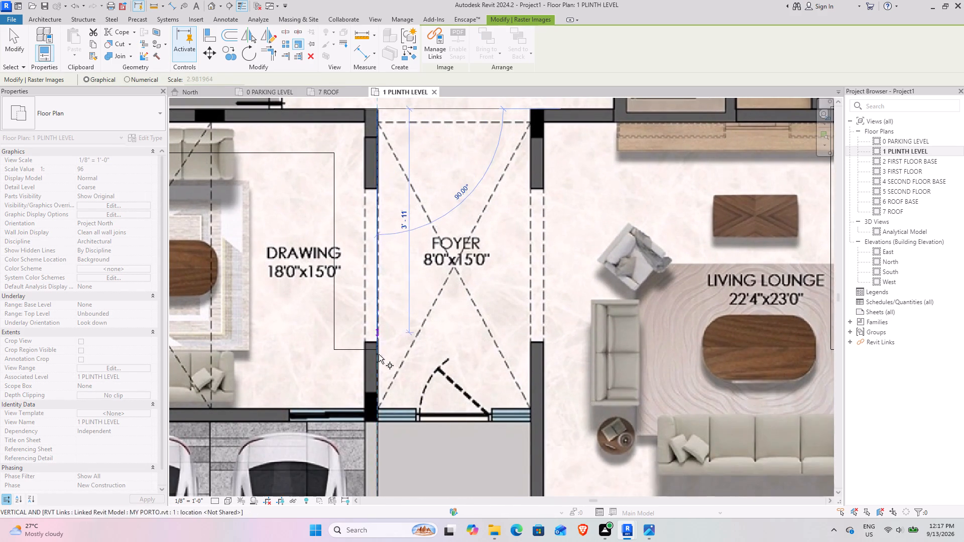
scroll(379, 411, up, 12)
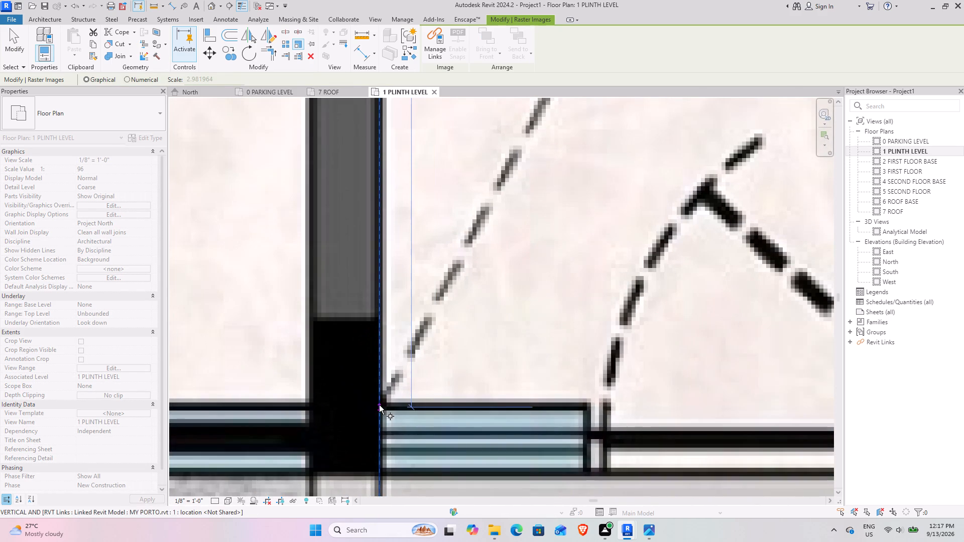
click(378, 405)
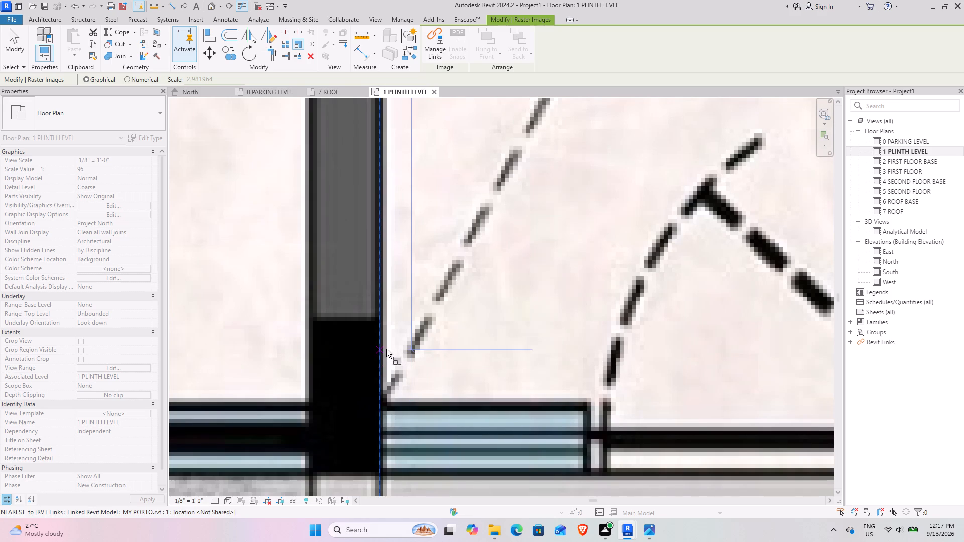
scroll(386, 349, down, 9)
middle_drag(384, 398, 365, 249)
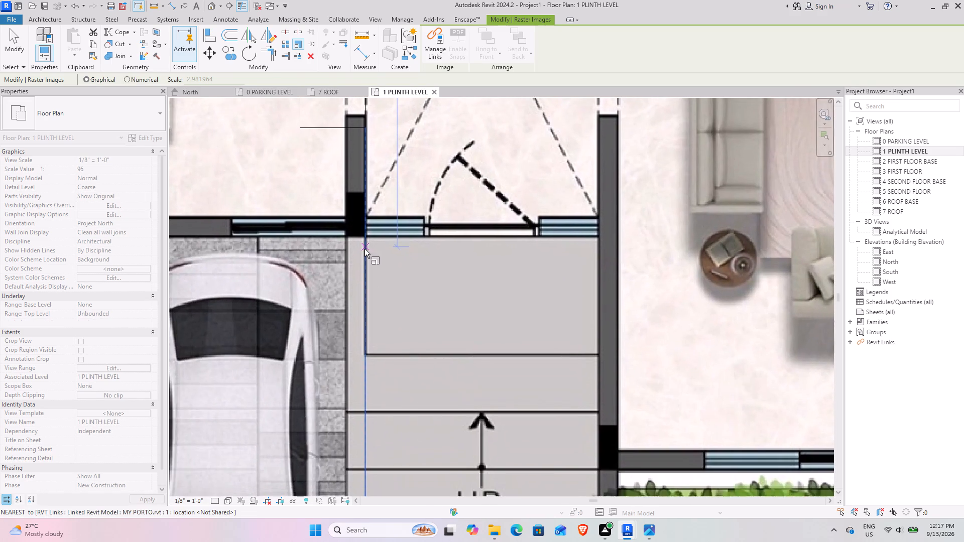
scroll(367, 261, down, 13)
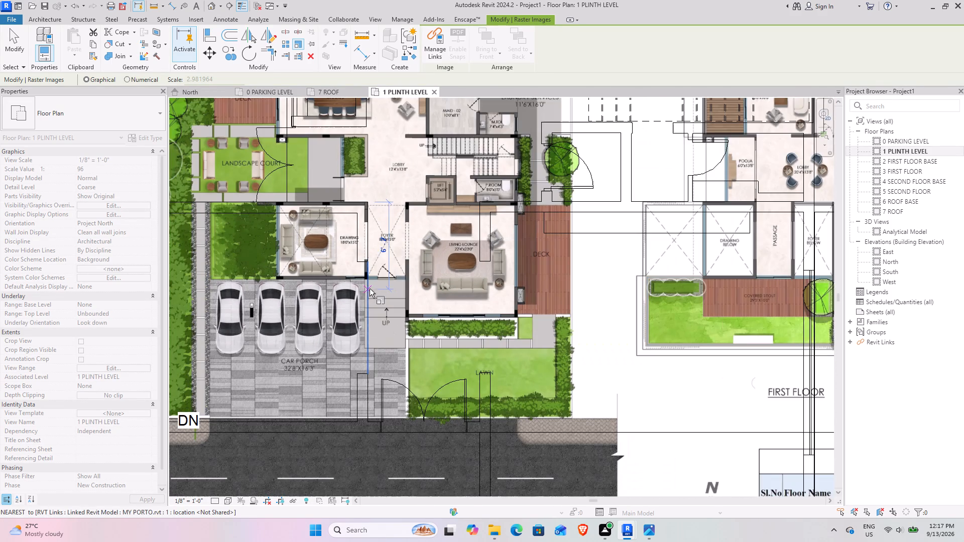
click(366, 420)
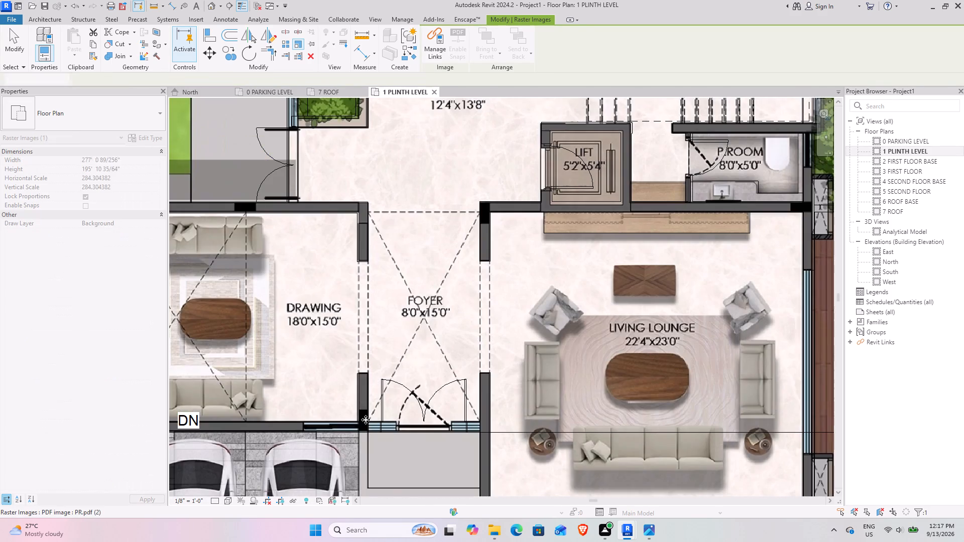
scroll(374, 355, down, 5)
key(Escape)
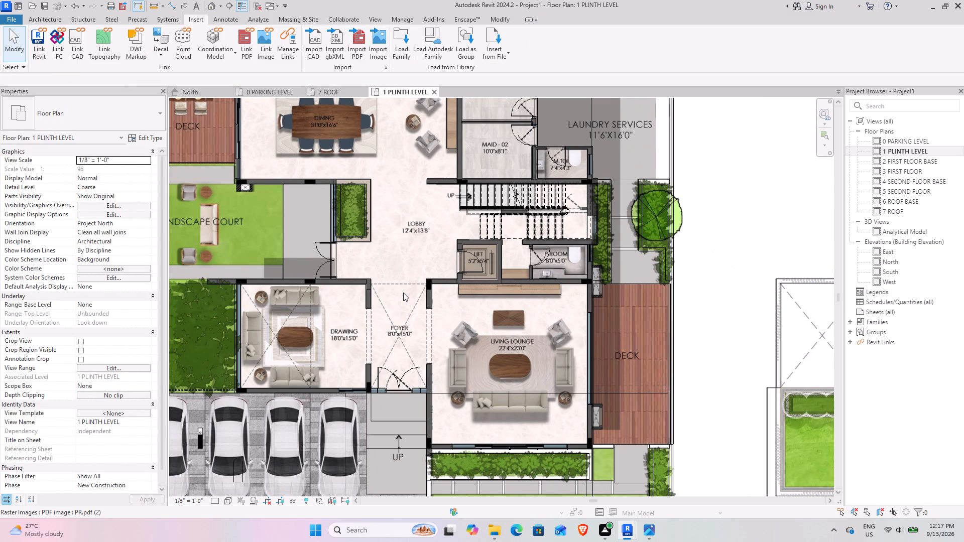
key(Escape)
Examine how the scaled underlay's walls and doors line up with the linked house around the foyer, maid rooms, guest bedroom, utility, kitchen and dining area.
scroll(366, 398, up, 10)
scroll(394, 338, down, 9)
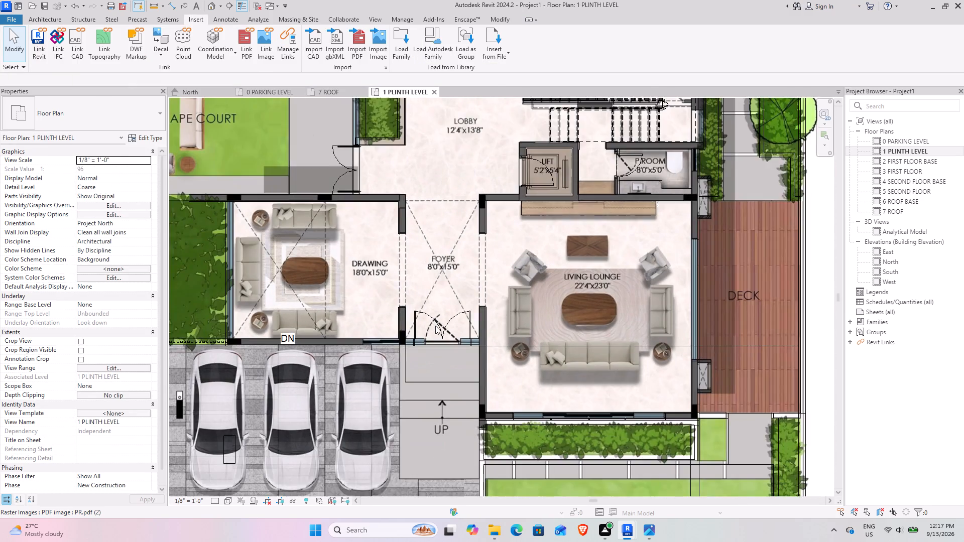
middle_drag(451, 340, 353, 306)
scroll(428, 305, down, 5)
middle_drag(392, 279, 415, 381)
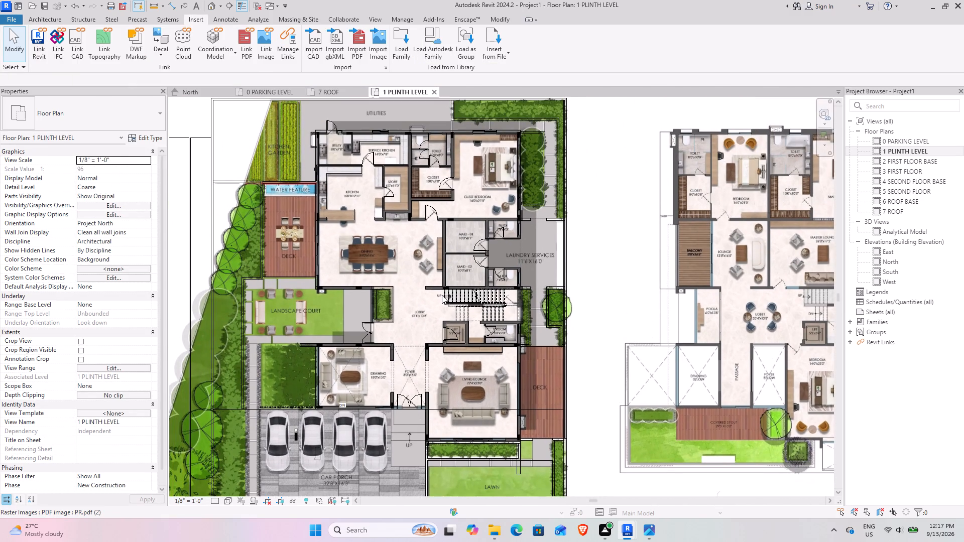
scroll(484, 238, up, 9)
middle_drag(362, 200, 406, 250)
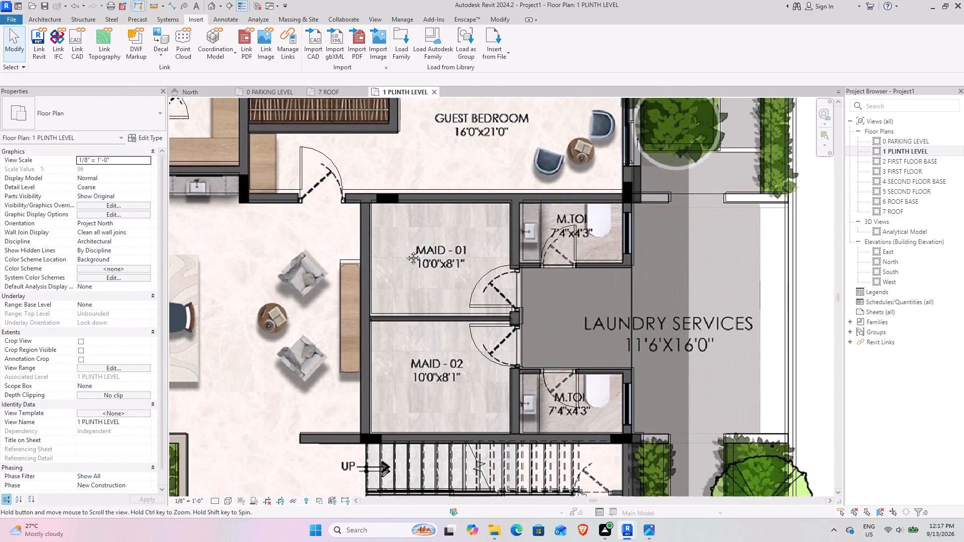
middle_drag(406, 250, 418, 267)
scroll(277, 227, up, 4)
scroll(347, 253, up, 4)
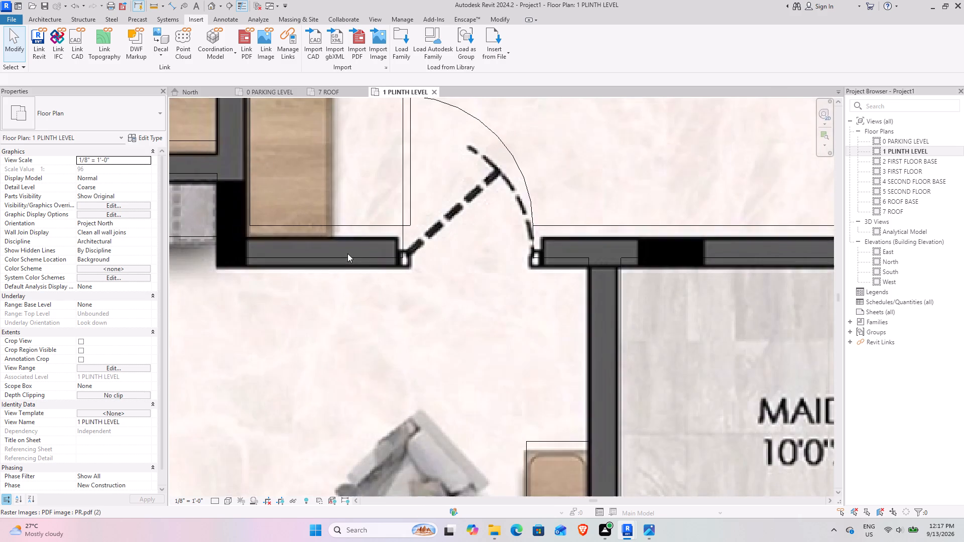
scroll(358, 235, down, 9)
middle_drag(375, 194, 529, 374)
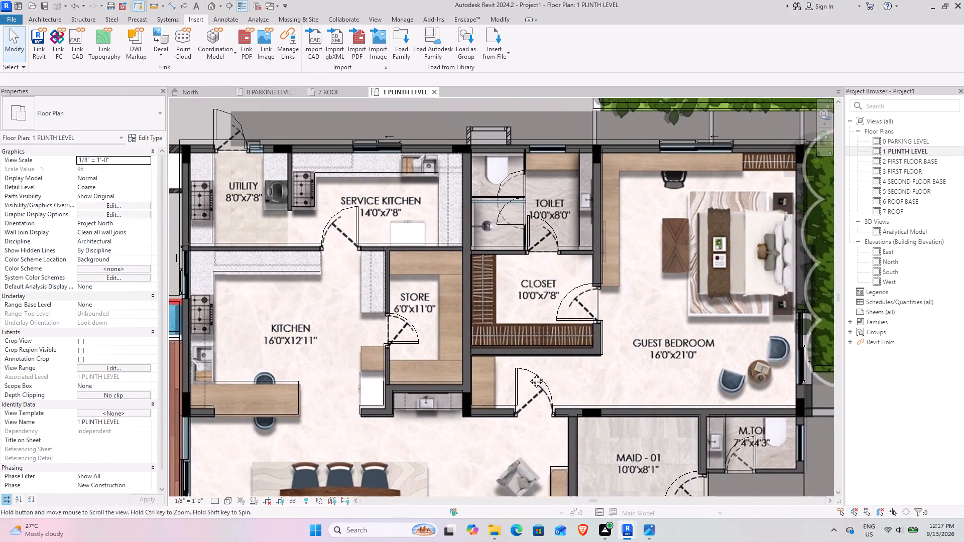
middle_drag(529, 374, 549, 377)
middle_drag(332, 284, 291, 226)
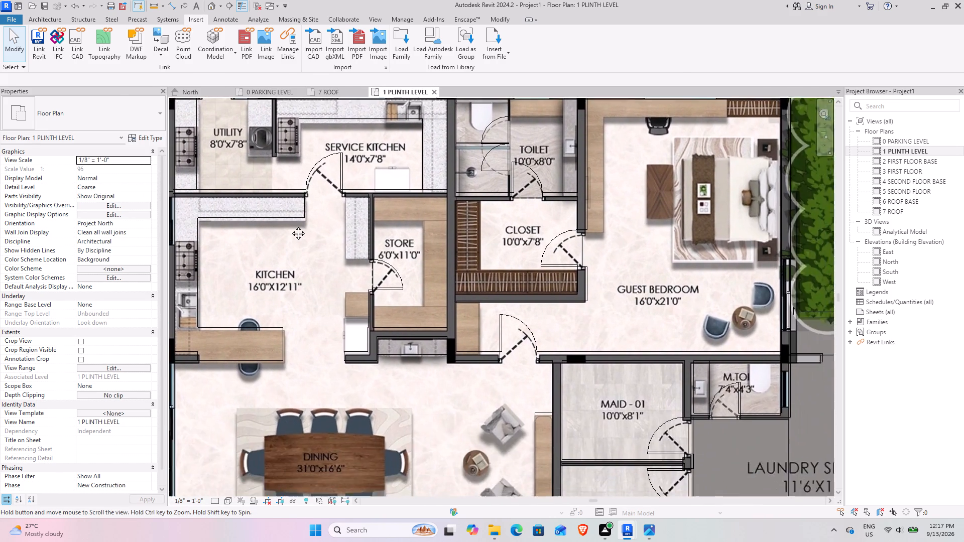
middle_drag(291, 226, 363, 313)
scroll(241, 171, up, 9)
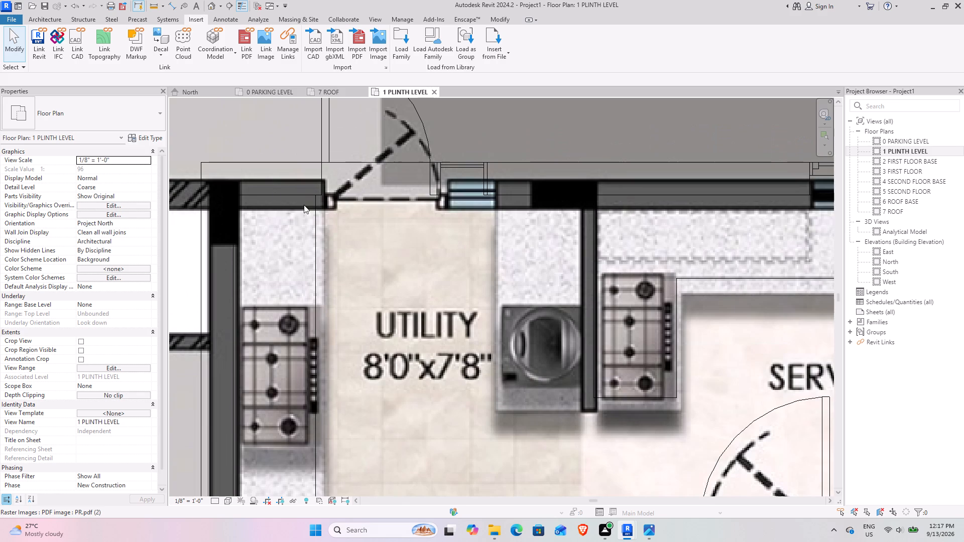
scroll(304, 205, down, 2)
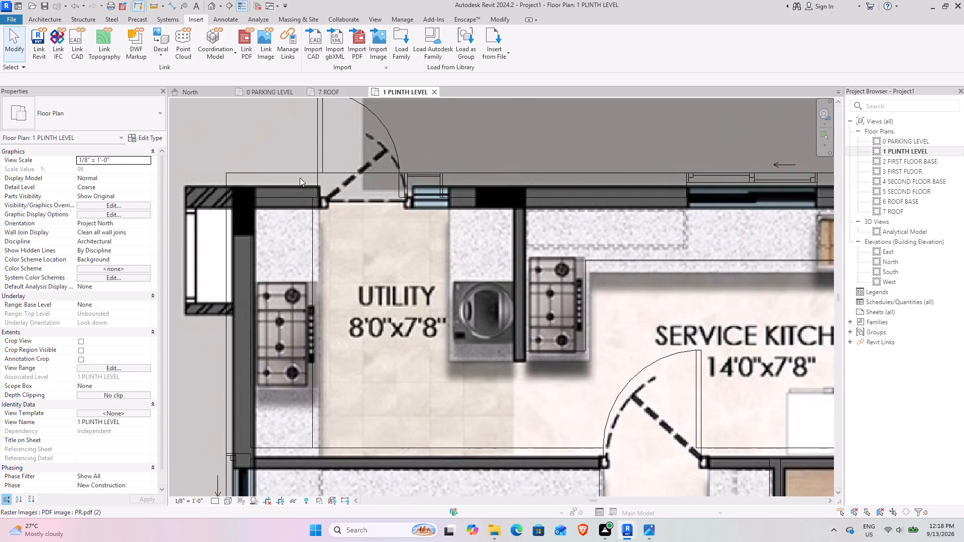
scroll(377, 237, down, 10)
middle_drag(467, 409, 374, 340)
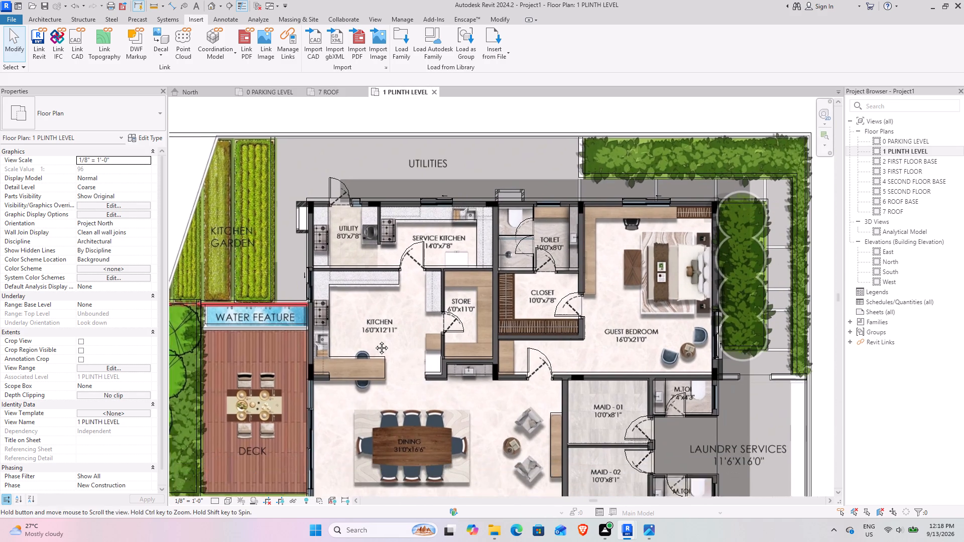
middle_drag(374, 340, 296, 281)
middle_drag(246, 194, 289, 220)
scroll(241, 201, up, 5)
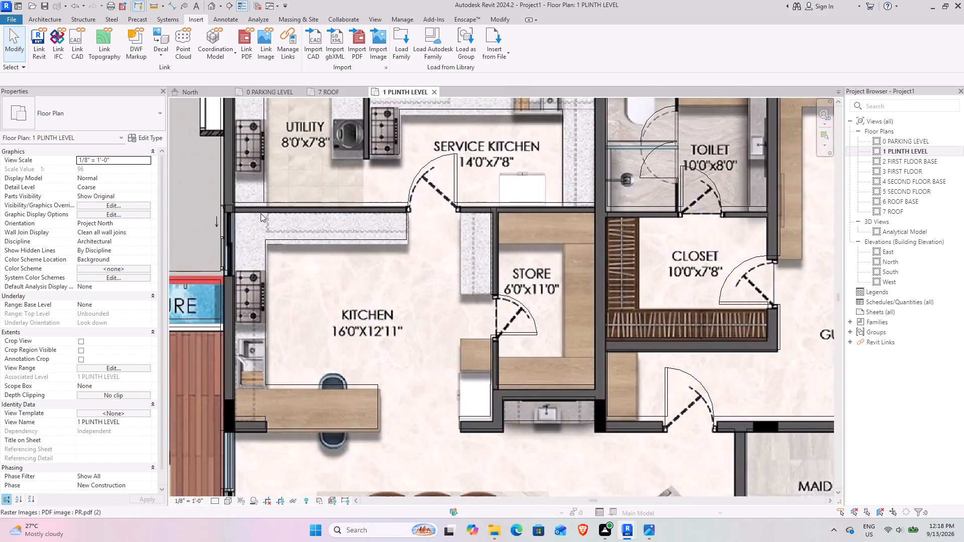
scroll(261, 213, up, 9)
scroll(287, 230, down, 9)
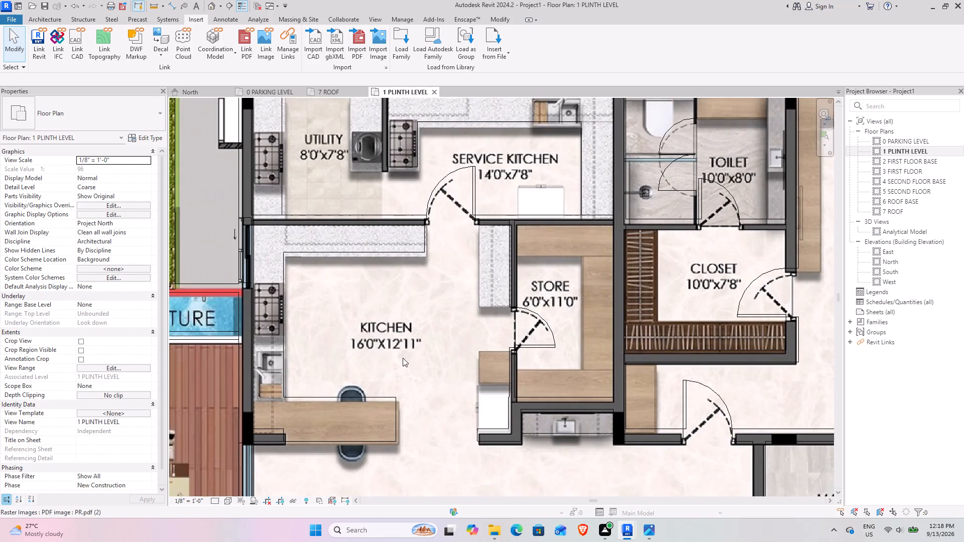
middle_drag(401, 358, 319, 238)
scroll(349, 274, down, 6)
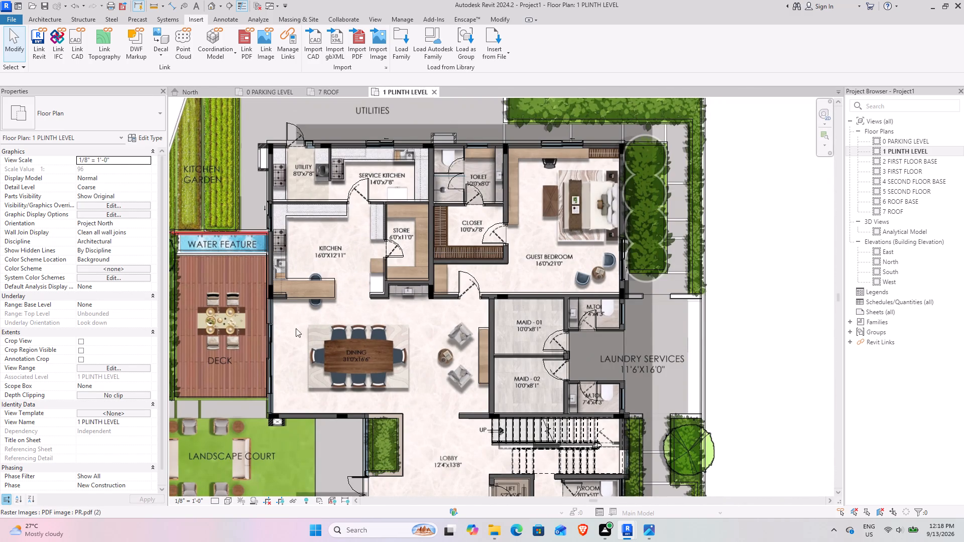
middle_drag(375, 373, 335, 342)
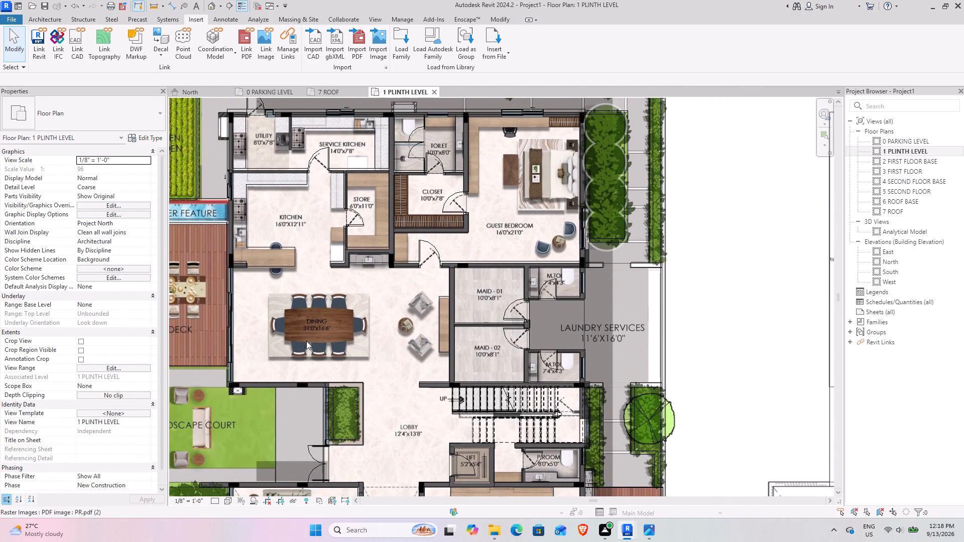
scroll(239, 312, up, 4)
scroll(245, 263, up, 4)
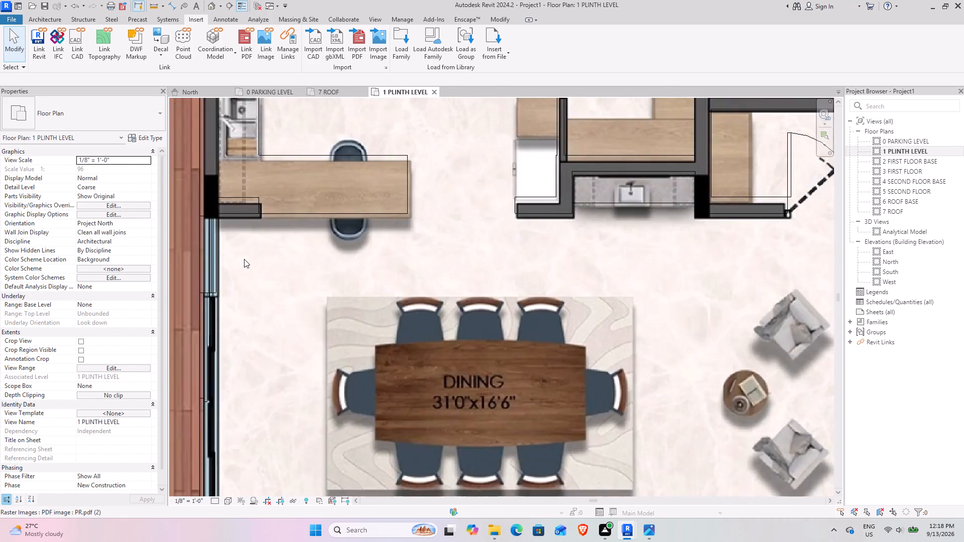
Move the PDF underlay from its kitchen wall corner beside the deck glazing to the linked house's matching wall endpoint.
scroll(242, 257, up, 4)
middle_drag(263, 269, 348, 292)
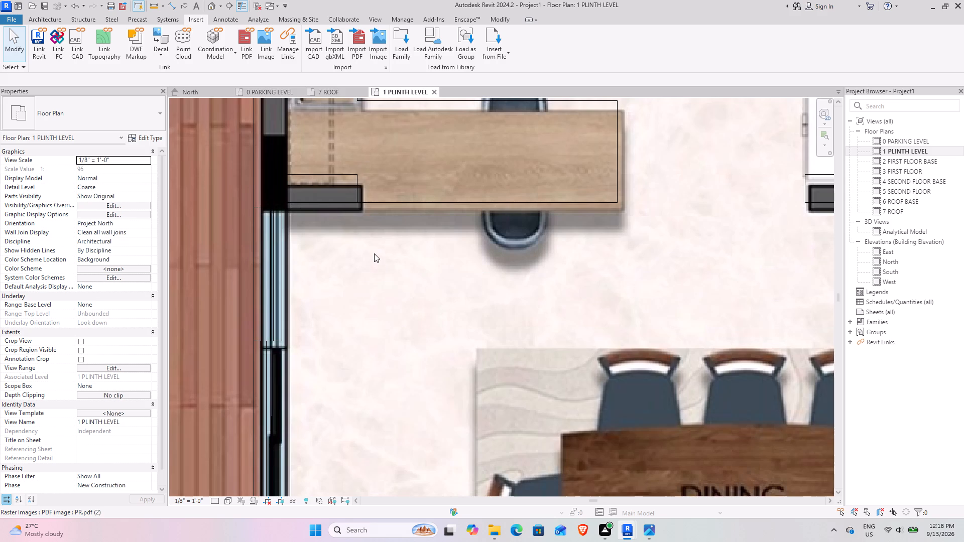
click(374, 253)
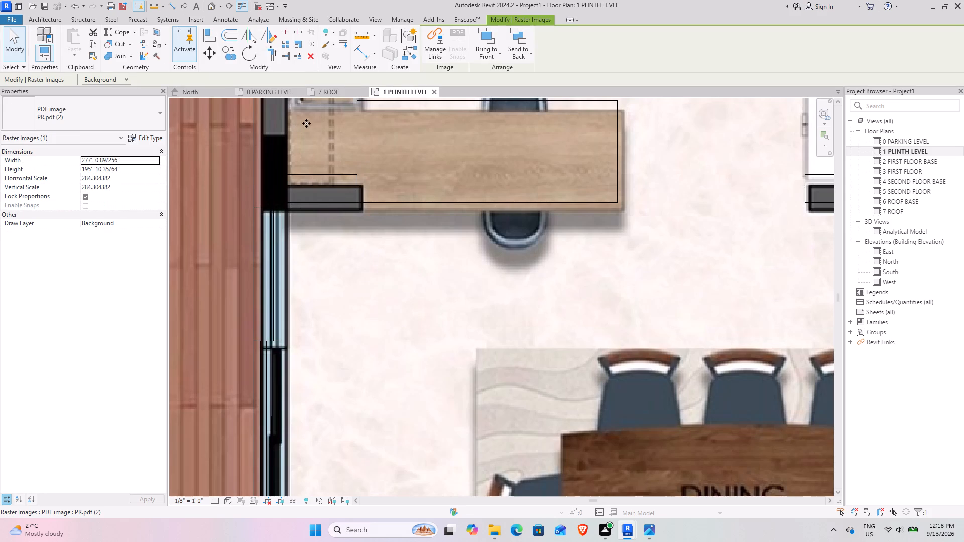
click(205, 54)
scroll(261, 215, up, 9)
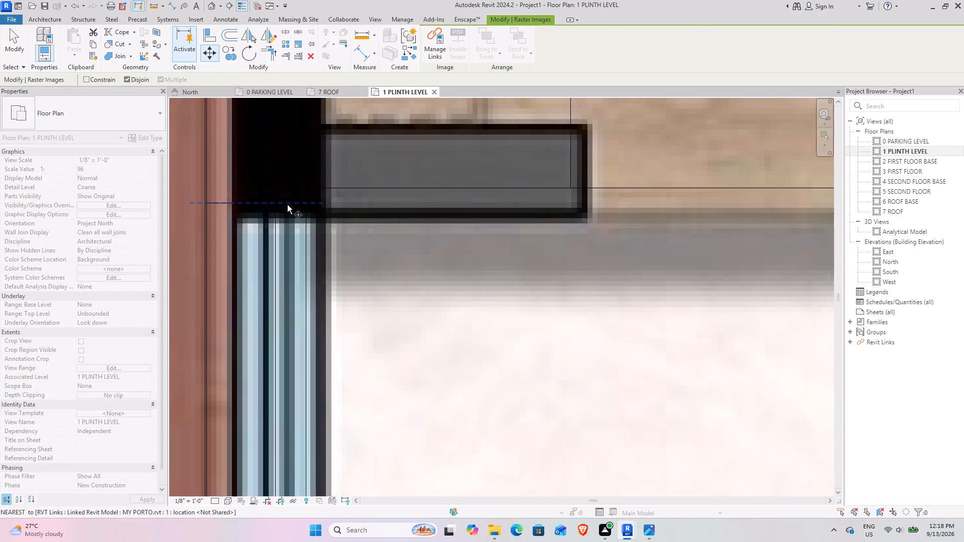
click(326, 217)
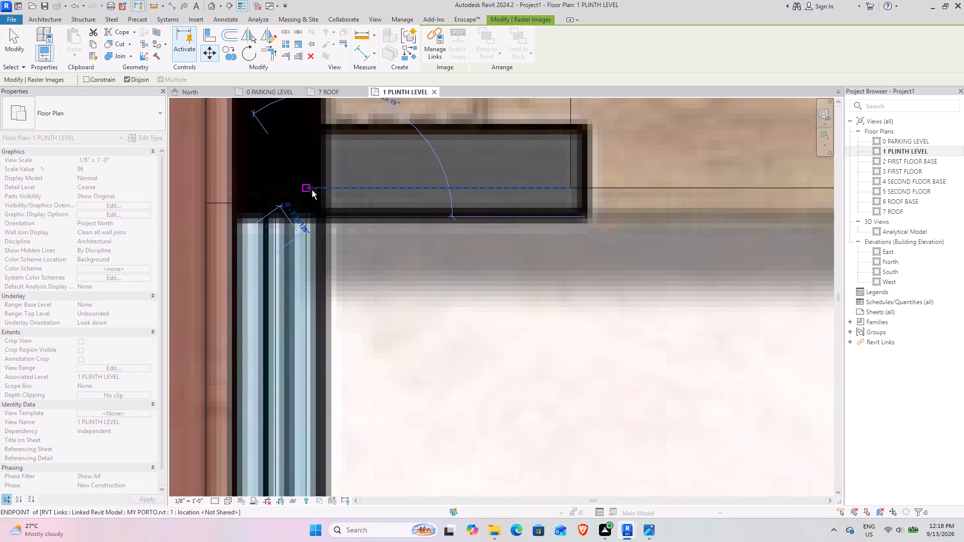
click(312, 190)
scroll(365, 272, down, 8)
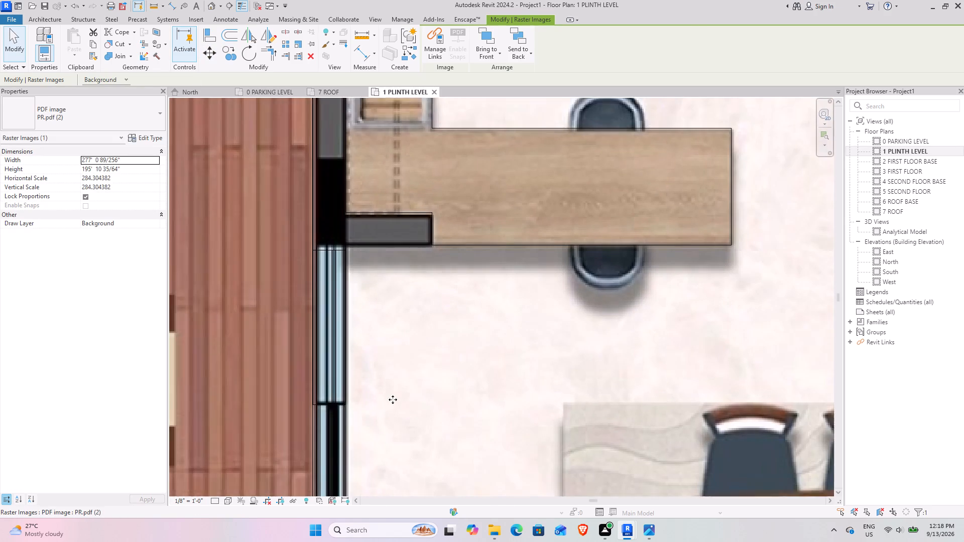
middle_drag(389, 400, 324, 373)
key(Escape)
Examine how the moved underlay lines up with the linked house around the kitchen, utility, toilet, closet, guest bedroom and maid room.
scroll(408, 308, down, 5)
middle_drag(541, 273, 411, 324)
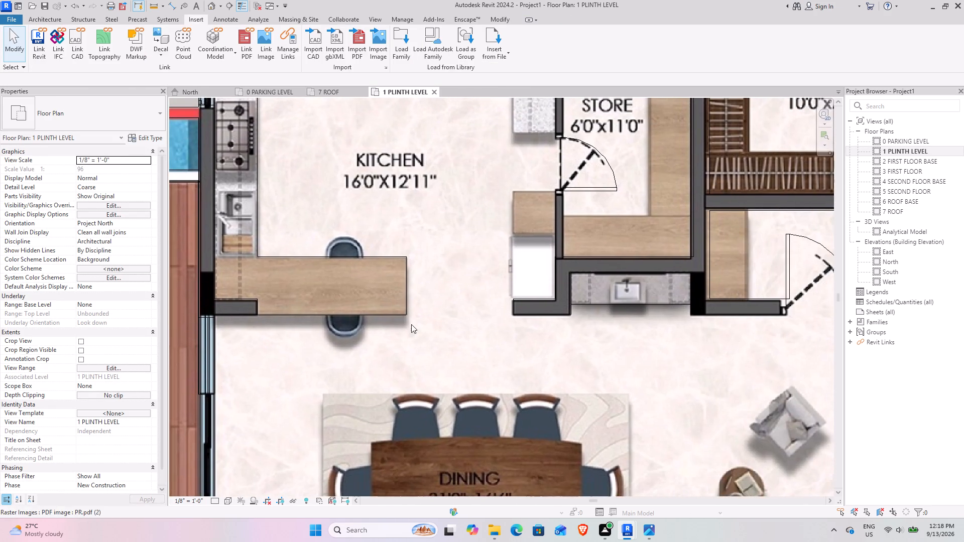
middle_drag(470, 260, 450, 492)
middle_drag(341, 230, 459, 423)
scroll(397, 268, up, 5)
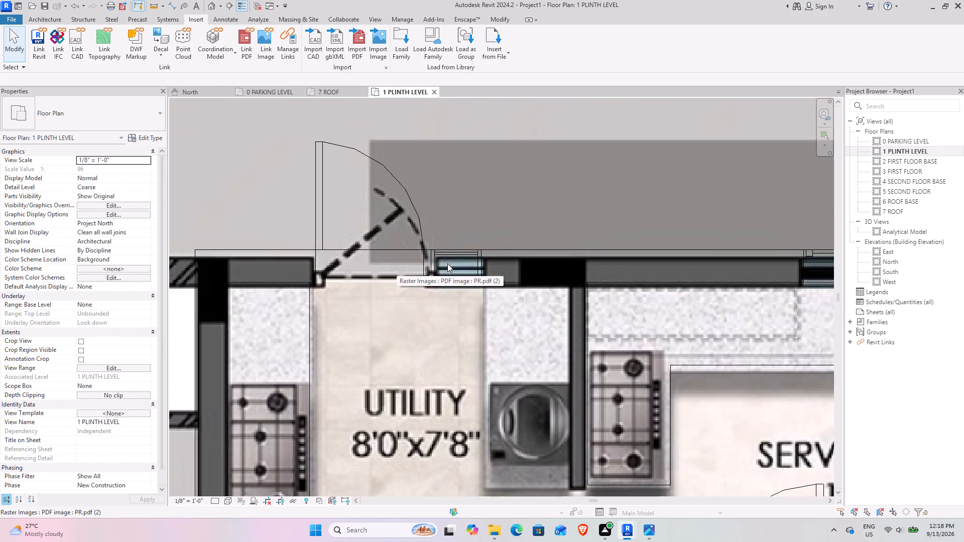
scroll(353, 302, down, 9)
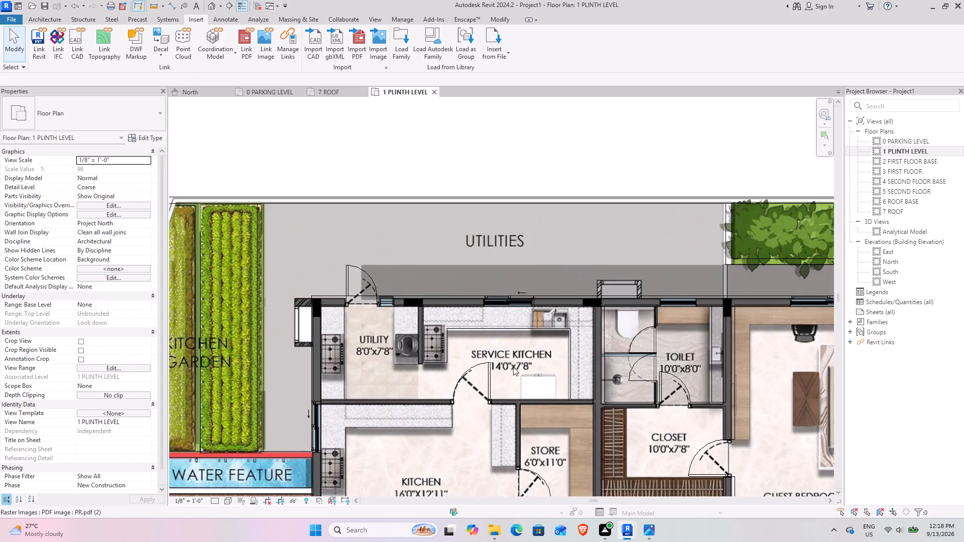
middle_drag(508, 366, 287, 267)
scroll(559, 219, up, 4)
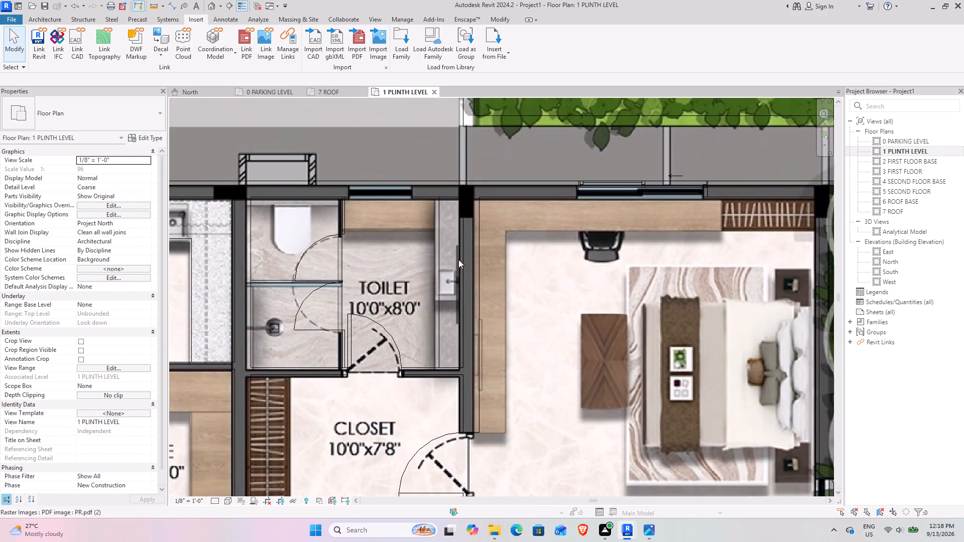
middle_drag(462, 354, 407, 254)
scroll(432, 327, up, 4)
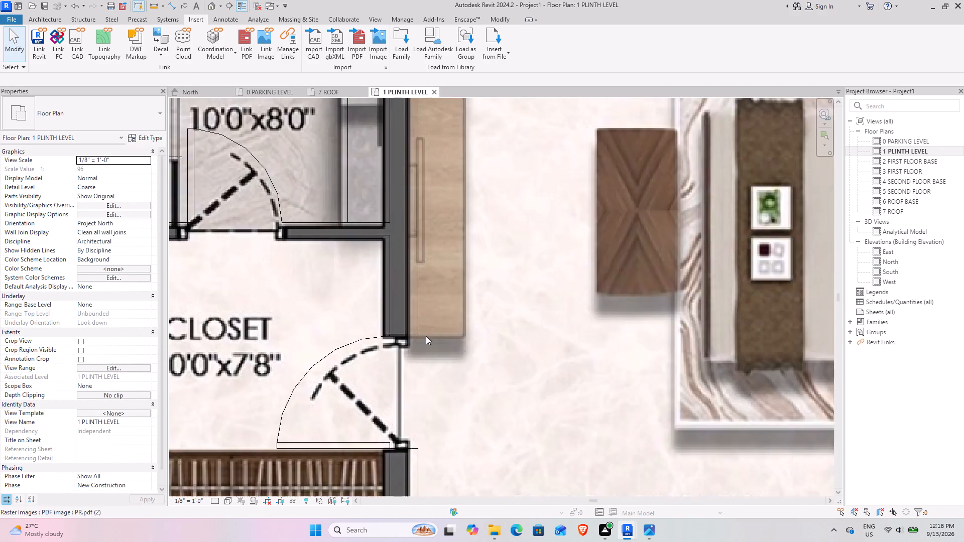
scroll(426, 336, up, 4)
middle_drag(318, 285, 374, 270)
scroll(375, 269, down, 8)
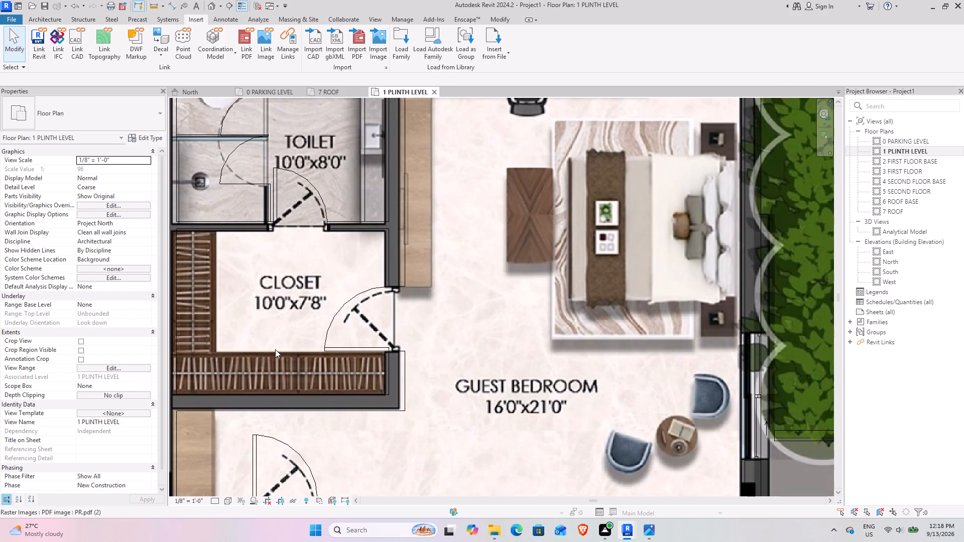
middle_drag(376, 392, 281, 271)
middle_drag(354, 322, 546, 248)
scroll(417, 253, down, 3)
middle_drag(401, 263, 361, 267)
scroll(296, 290, up, 4)
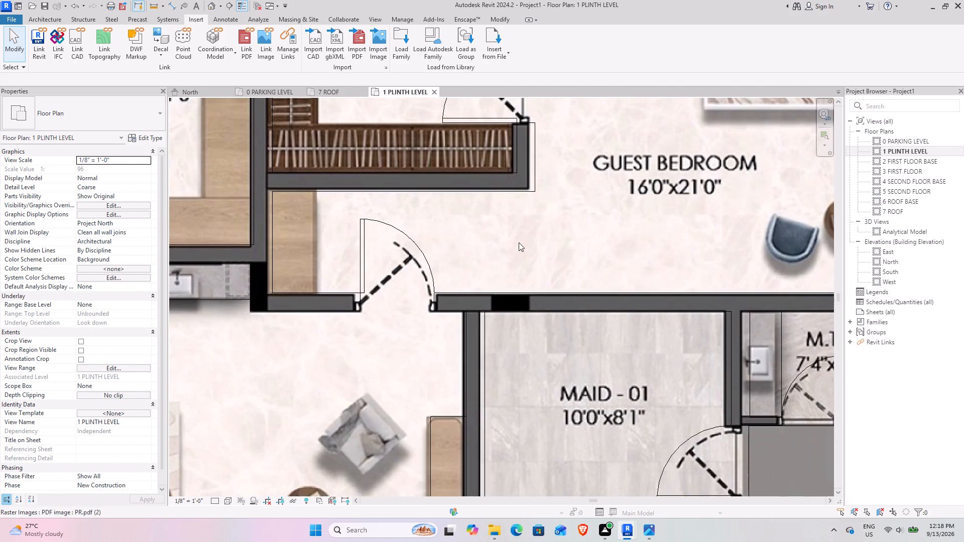
middle_drag(511, 242, 304, 273)
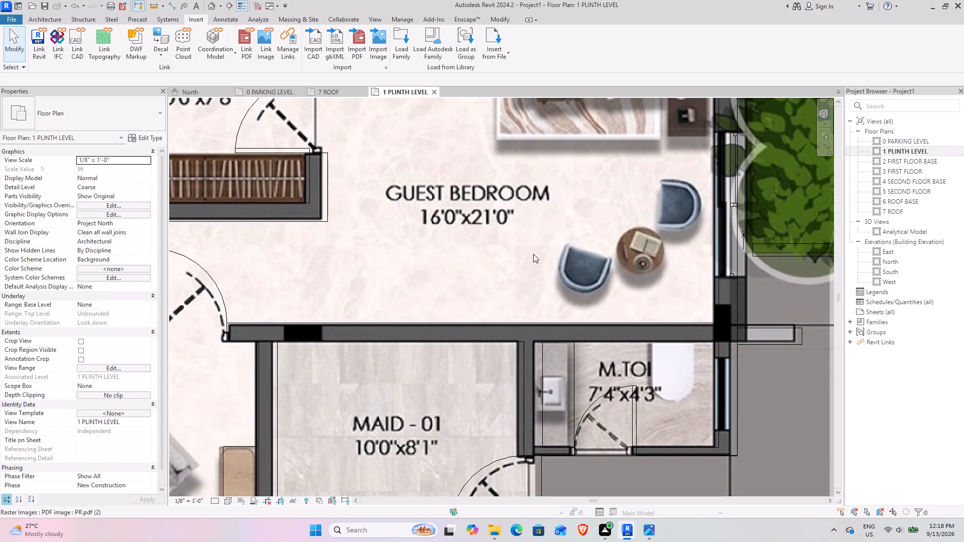
middle_drag(460, 267, 635, 249)
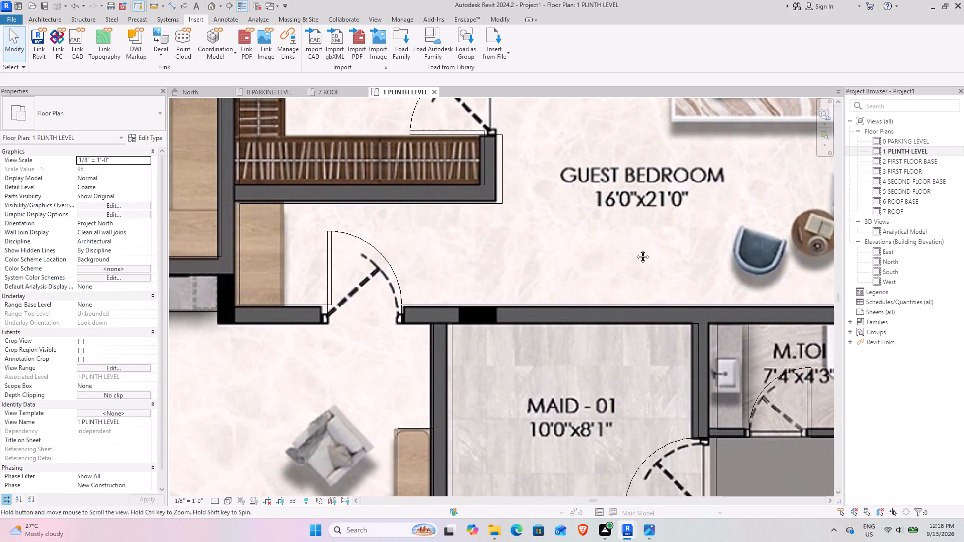
middle_drag(635, 249, 656, 251)
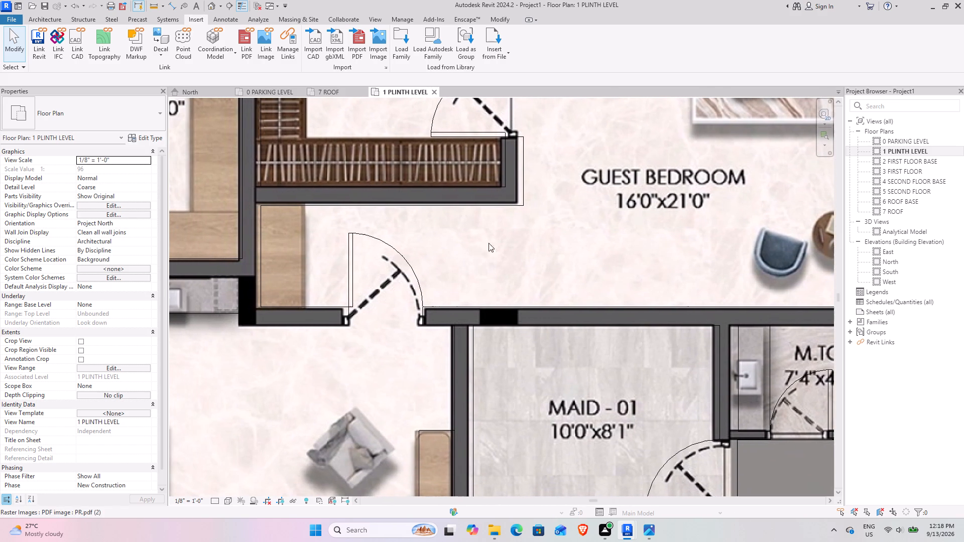
Nudge the PDF underlay sideways so its closet and guest bedroom walls line up with the linked house's walls.
click(503, 243)
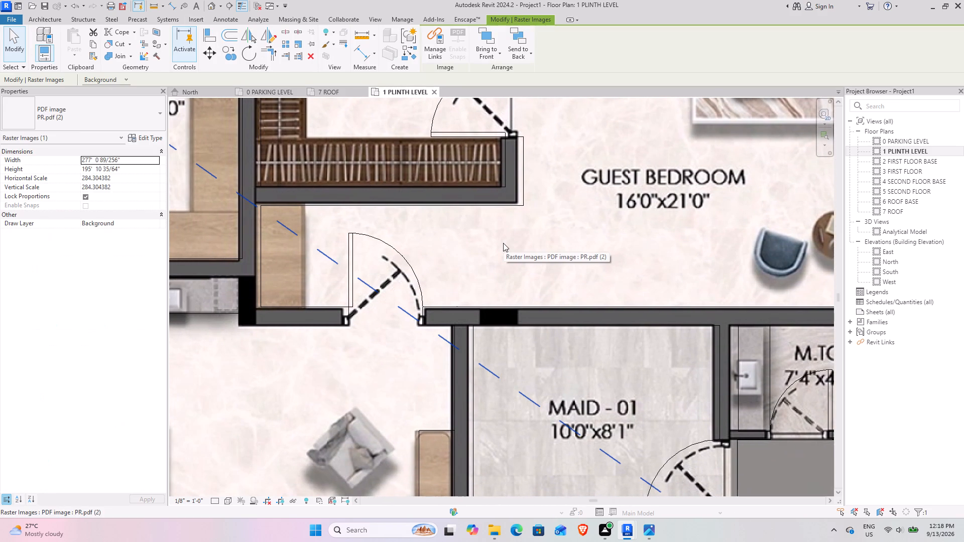
key(Left)
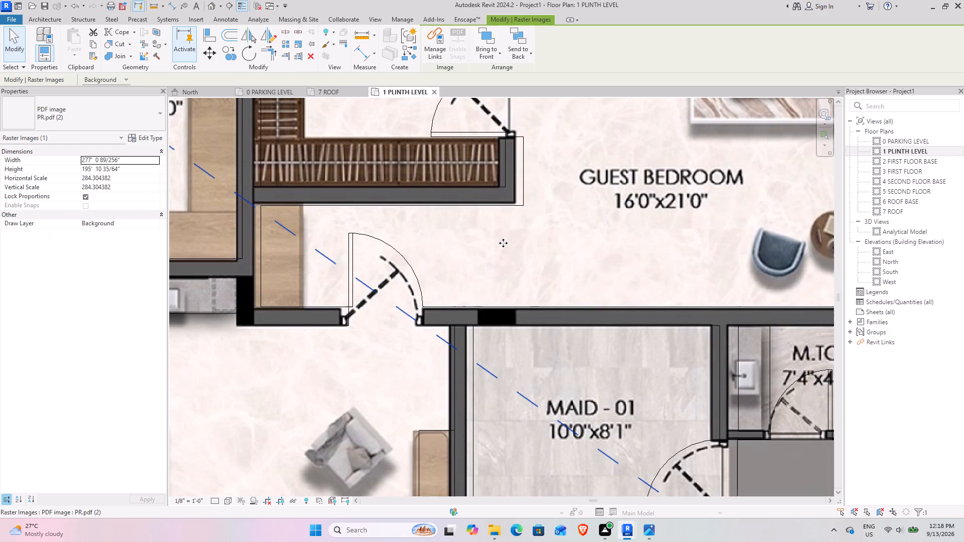
key(Right)
key(Right)
key(Right)
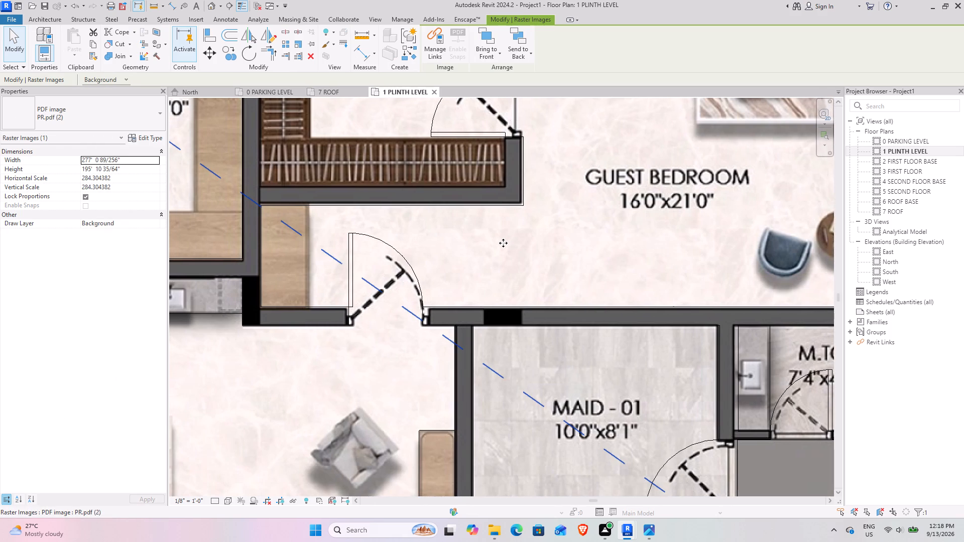
Nudge the PDF underlay toward the utilities strip so the utility room's outer wall meets the linked house's outer wall line.
scroll(621, 251, down, 3)
middle_drag(552, 188, 574, 221)
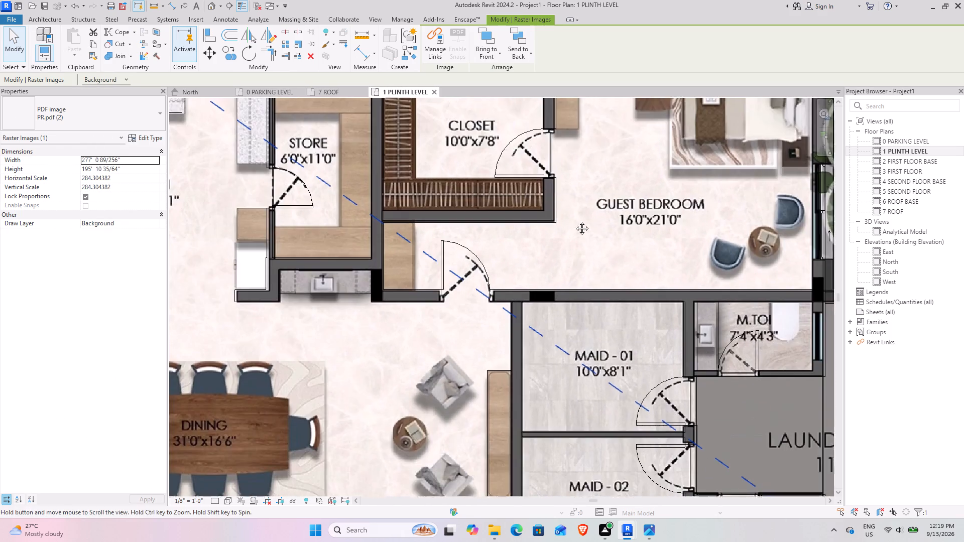
middle_drag(574, 221, 790, 476)
scroll(329, 213, up, 10)
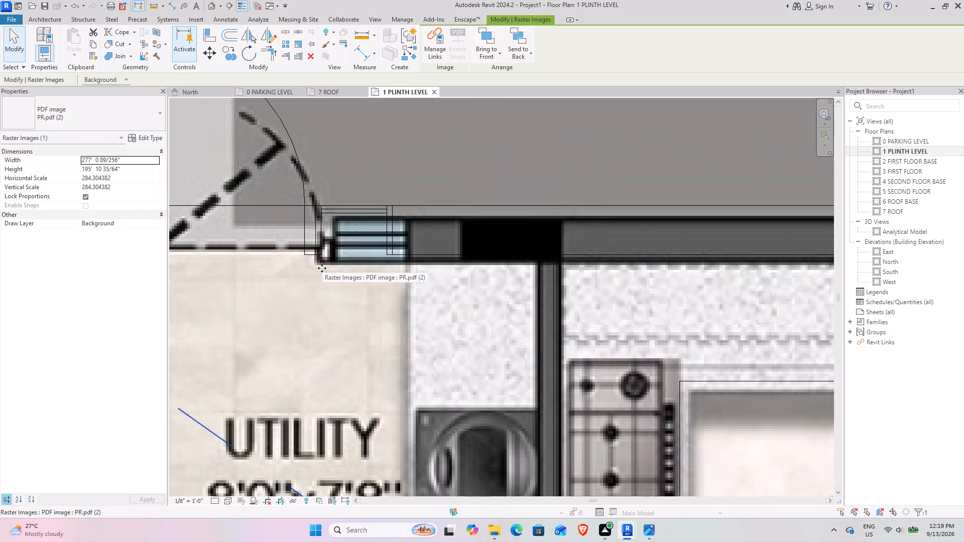
key(Up)
key(Up)
key(Up)
key(Up)
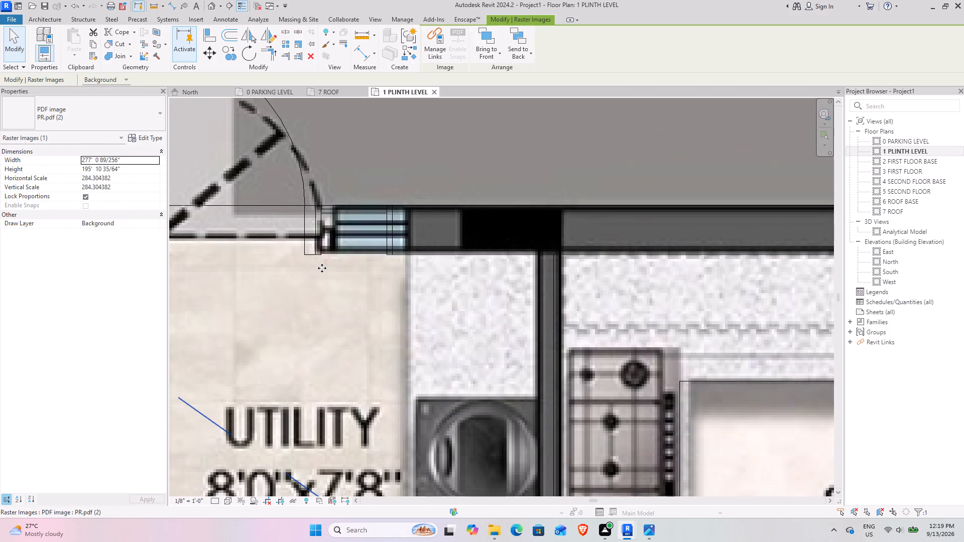
Examine the nudged underlay's alignment with the linked house from the utility room to the closet and guest bedroom door.
scroll(498, 352, down, 2)
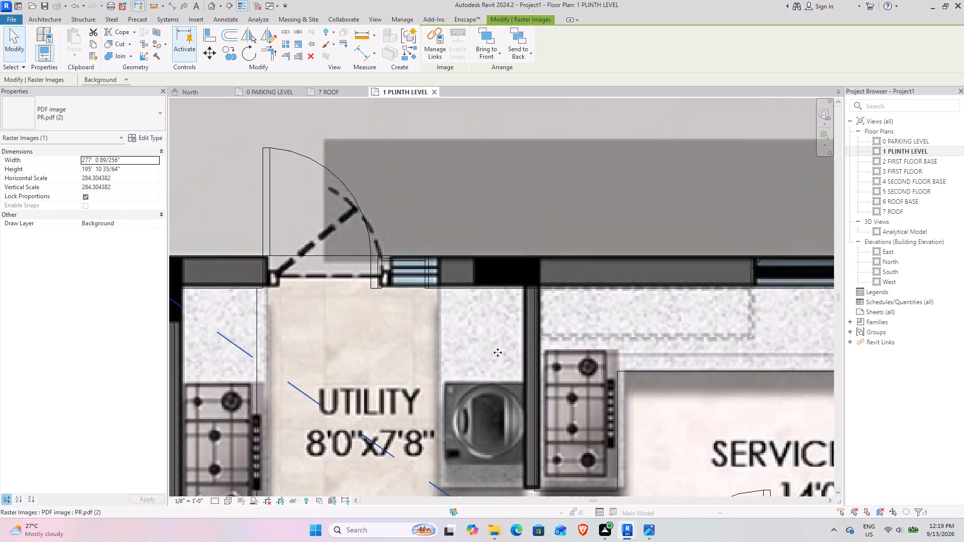
scroll(498, 352, down, 8)
middle_drag(536, 379, 289, 198)
middle_drag(668, 441, 534, 316)
scroll(463, 382, up, 4)
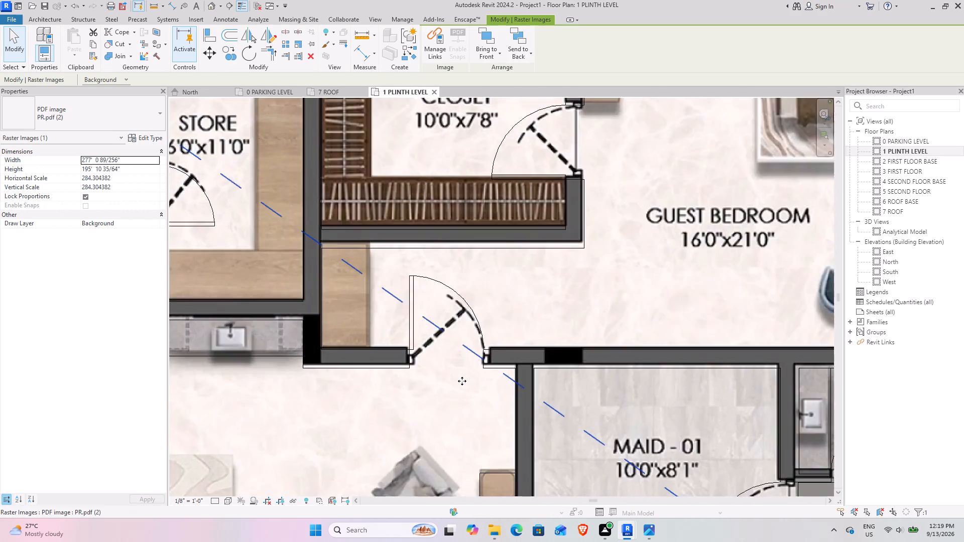
scroll(462, 381, up, 5)
scroll(377, 303, down, 4)
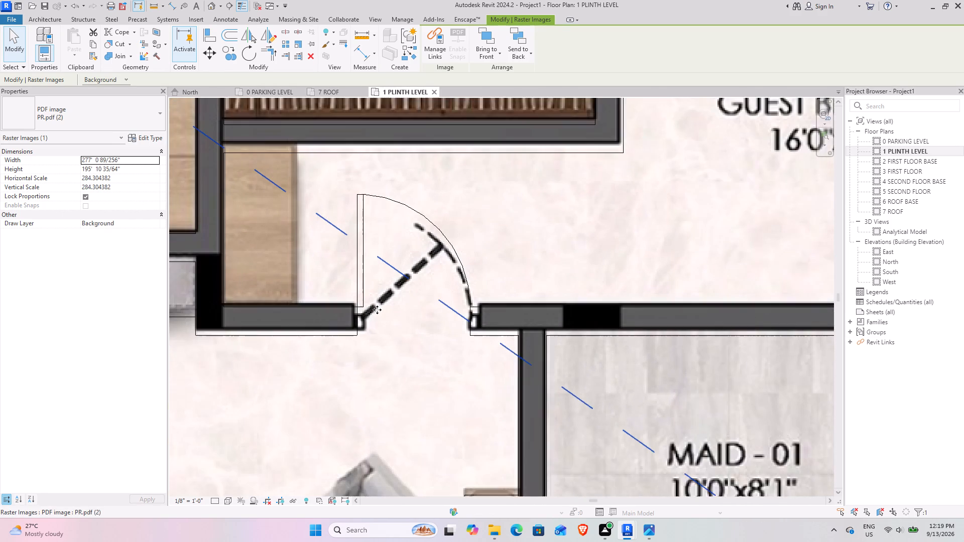
middle_drag(361, 341, 413, 319)
key(Escape)
key(Escape)
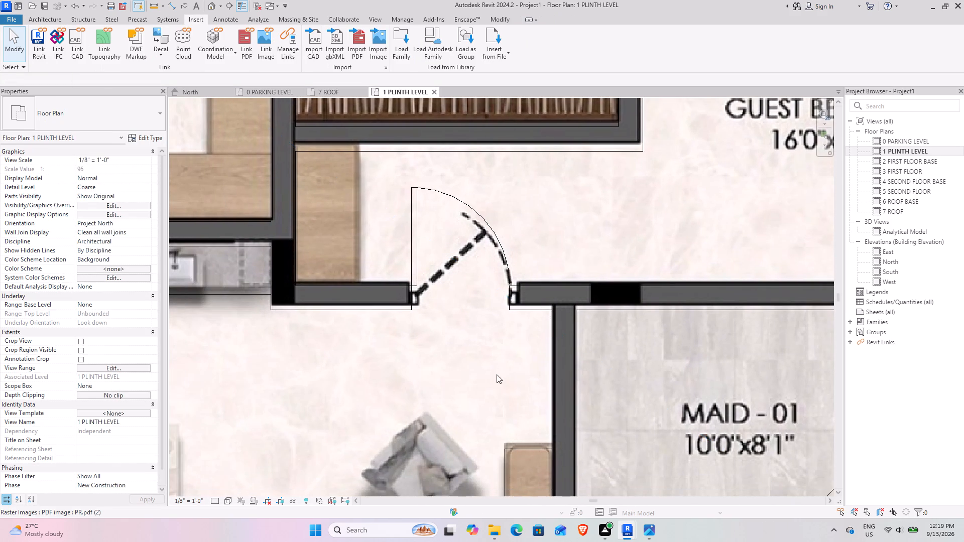
Scale the PDF underlay graphically at the guest bedroom door, stretching the wall end's thickness to the linked wall's dining-side face, about 355 feet wide overall.
click(410, 336)
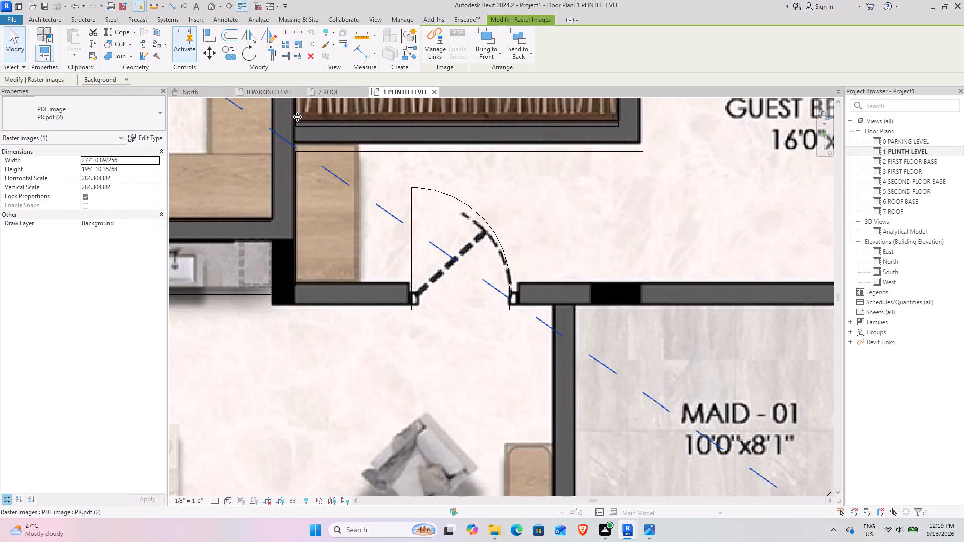
click(297, 41)
scroll(390, 249, up, 3)
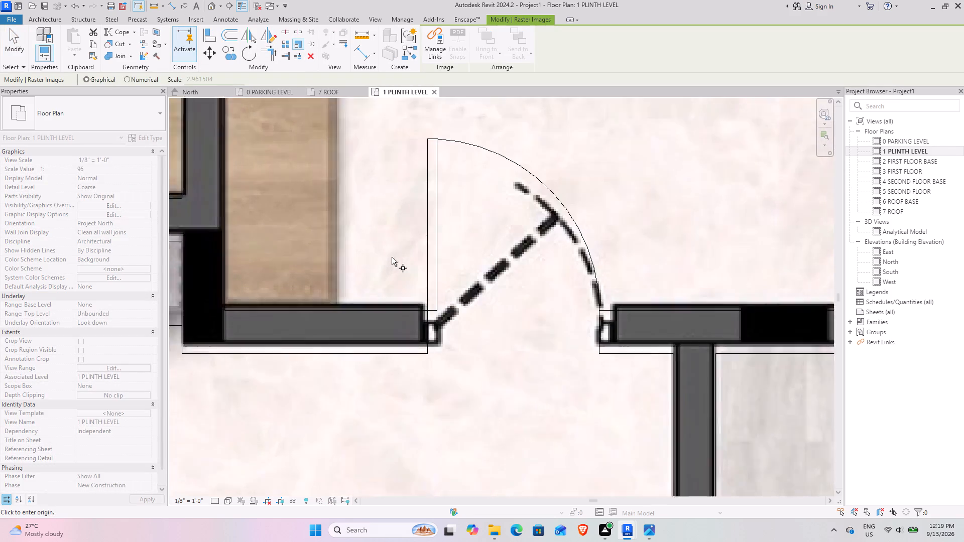
scroll(392, 257, up, 6)
scroll(425, 314, up, 4)
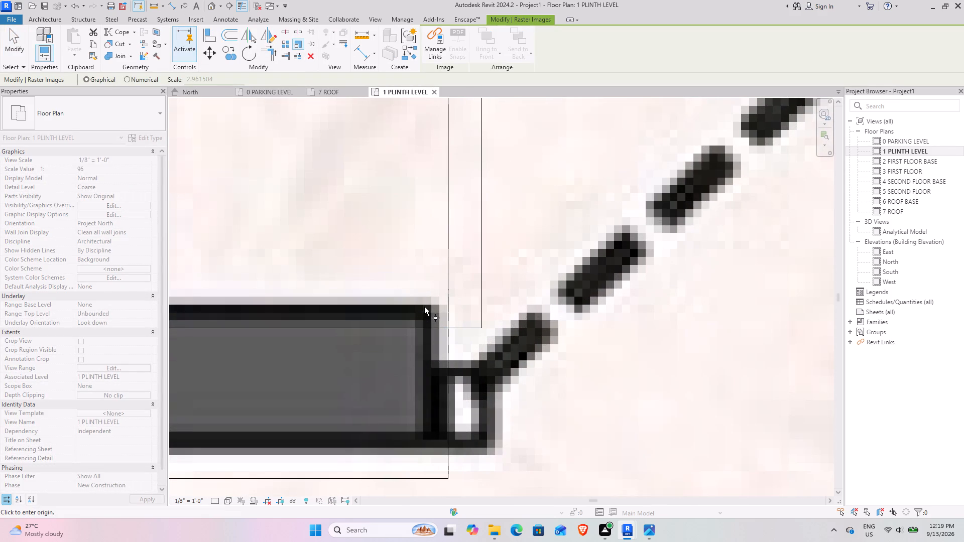
click(424, 307)
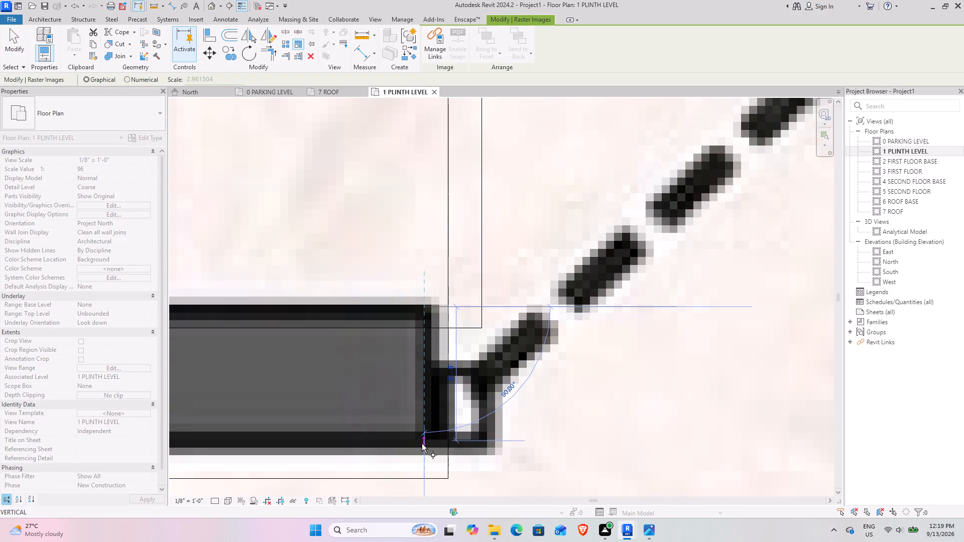
click(423, 442)
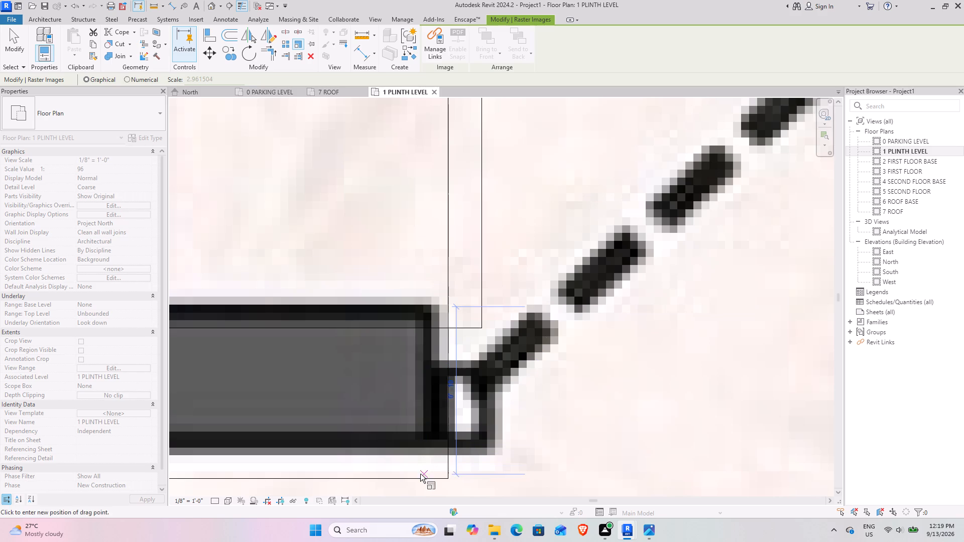
click(420, 478)
scroll(430, 413, down, 15)
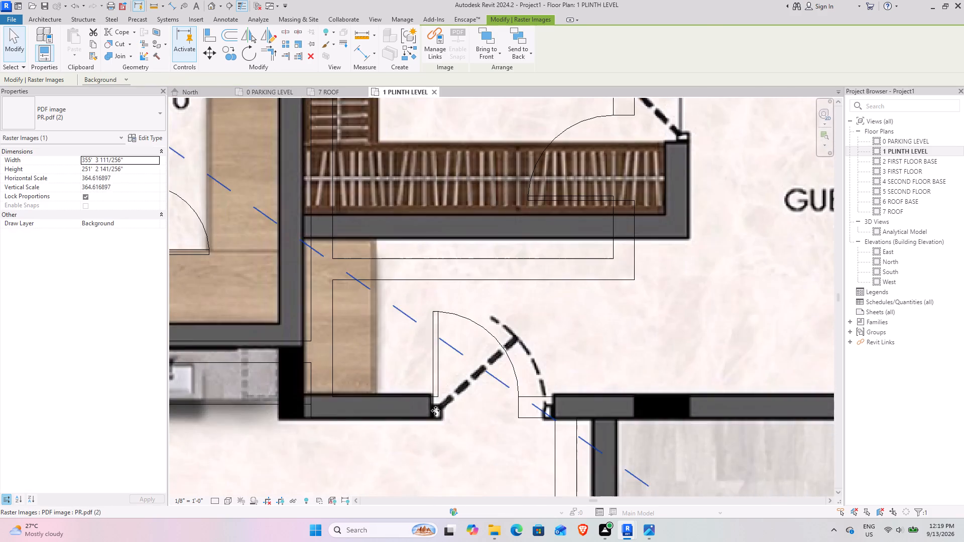
key(Escape)
Examine how the rescaled underlay fits the linked house around the utility and kitchen rooms and across the whole plan.
scroll(399, 381, down, 11)
middle_drag(326, 309, 481, 309)
scroll(393, 228, up, 8)
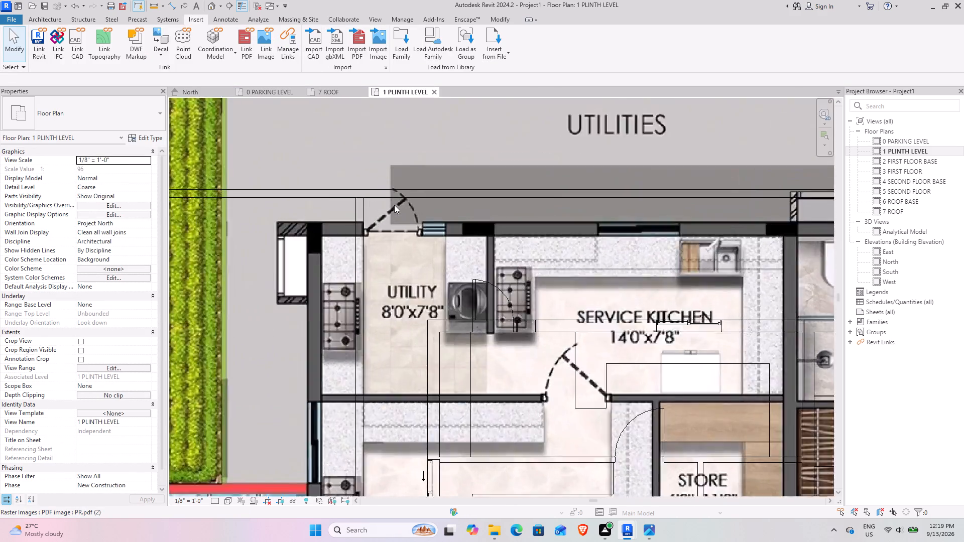
scroll(394, 205, up, 2)
scroll(482, 241, up, 5)
scroll(388, 241, down, 9)
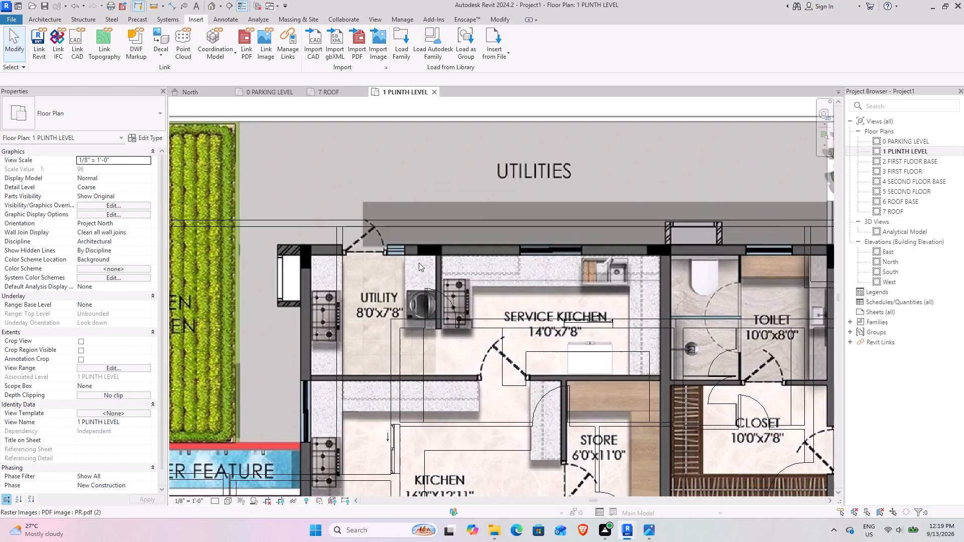
scroll(424, 273, down, 5)
middle_drag(482, 342, 421, 292)
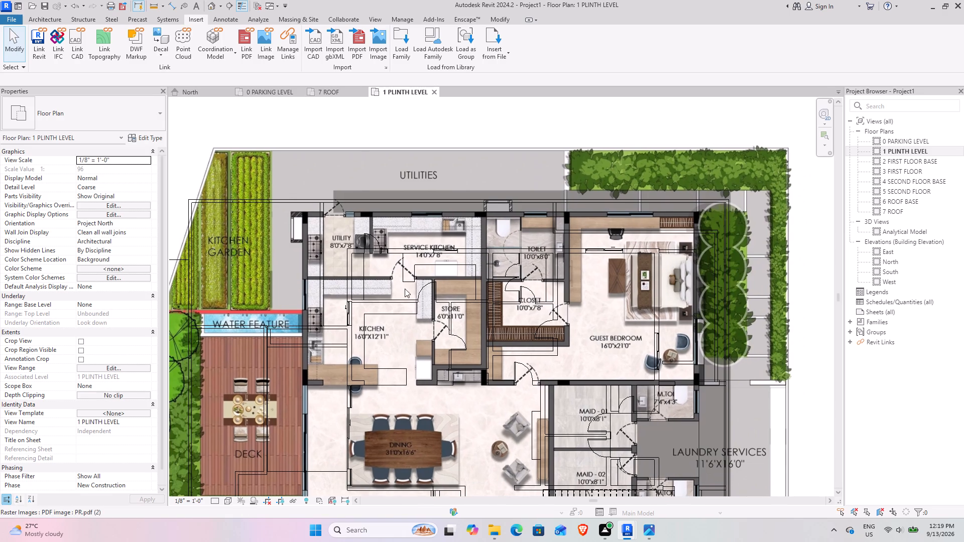
scroll(420, 357, down, 5)
middle_drag(403, 388, 334, 220)
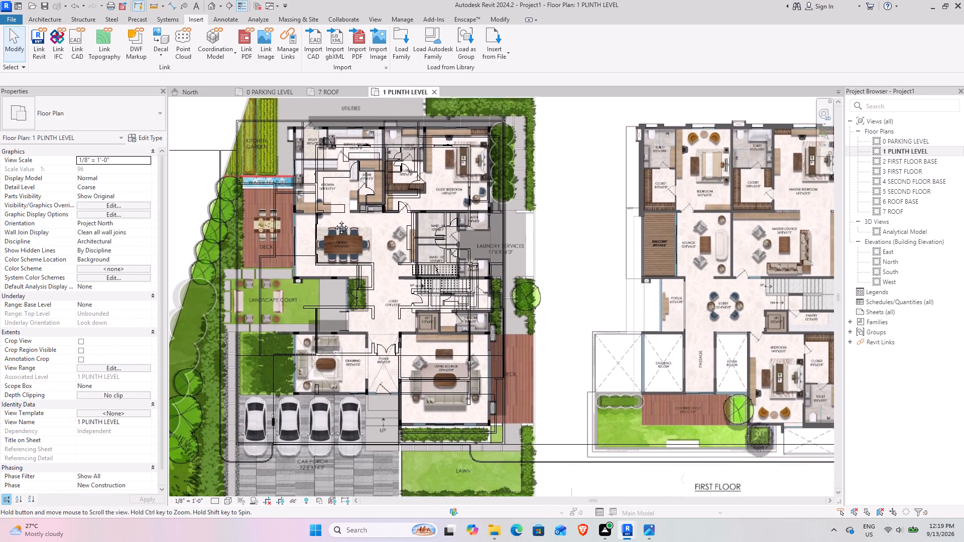
Undo the last graphical rescale of the PDF underlay after comparing it with the linked walls around the foyer and living lounge.
middle_drag(334, 220, 336, 192)
scroll(398, 319, up, 9)
scroll(339, 302, up, 3)
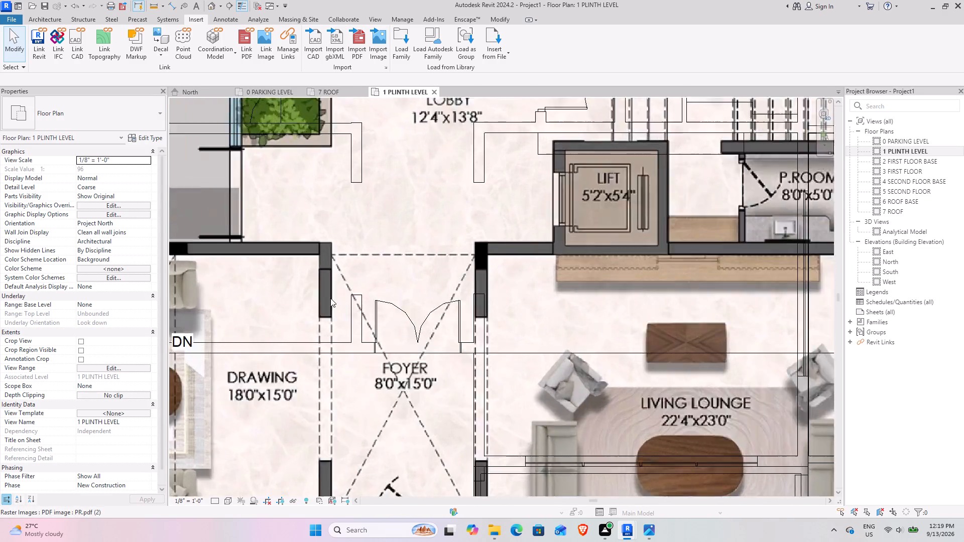
scroll(330, 298, up, 1)
scroll(305, 342, down, 9)
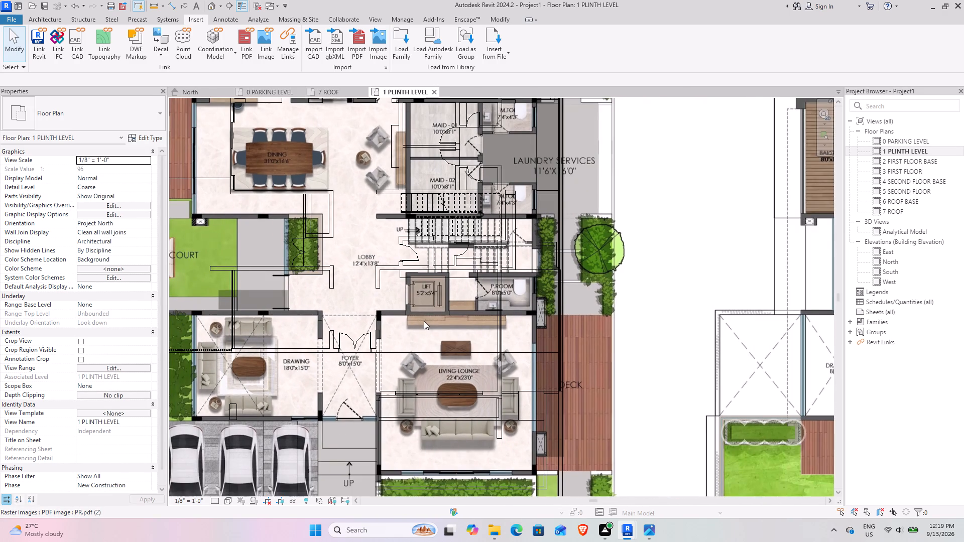
middle_drag(428, 323, 454, 364)
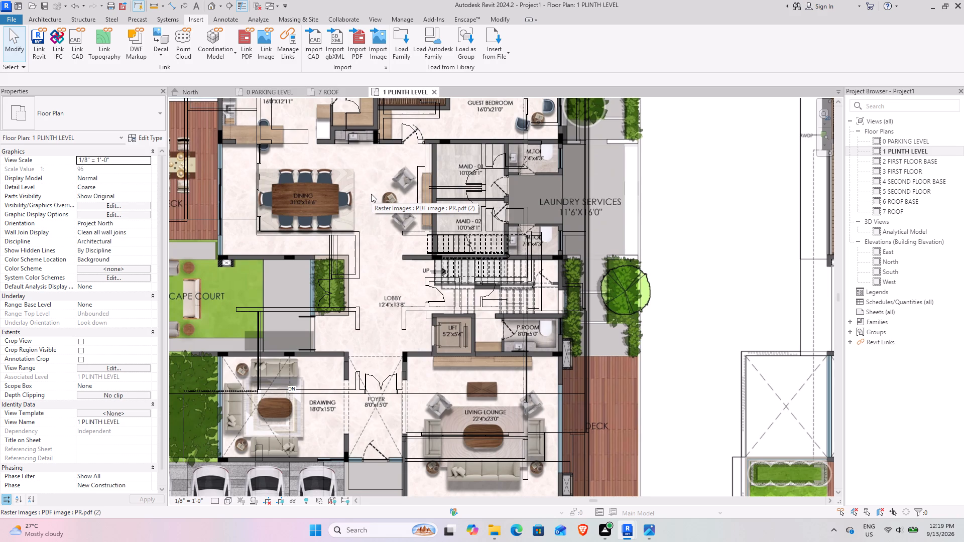
key(ctrl+z)
Examine how the PDF underlay lines up with the linked house from the guest bedroom door through the lobby to the living lounge's front wall.
scroll(515, 332, down, 10)
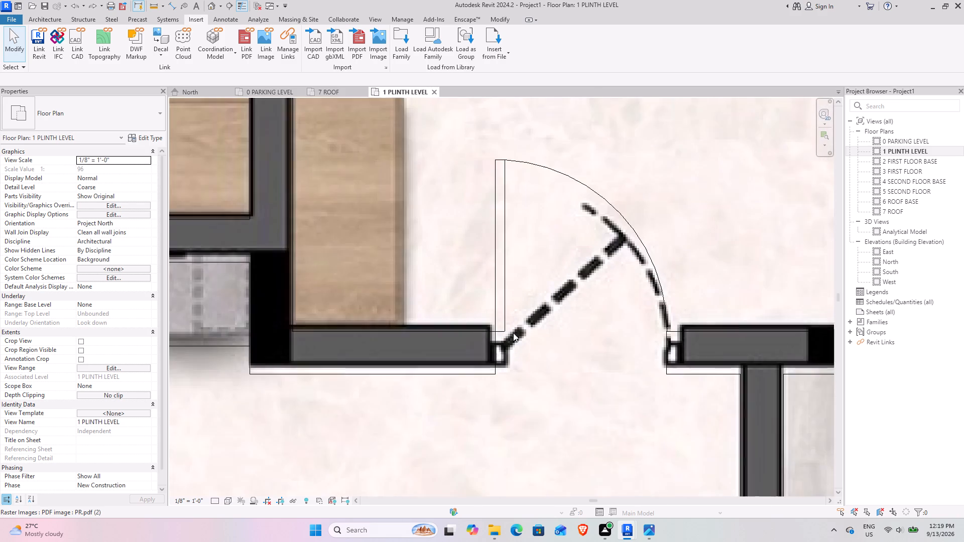
middle_drag(405, 326, 471, 306)
scroll(472, 305, down, 10)
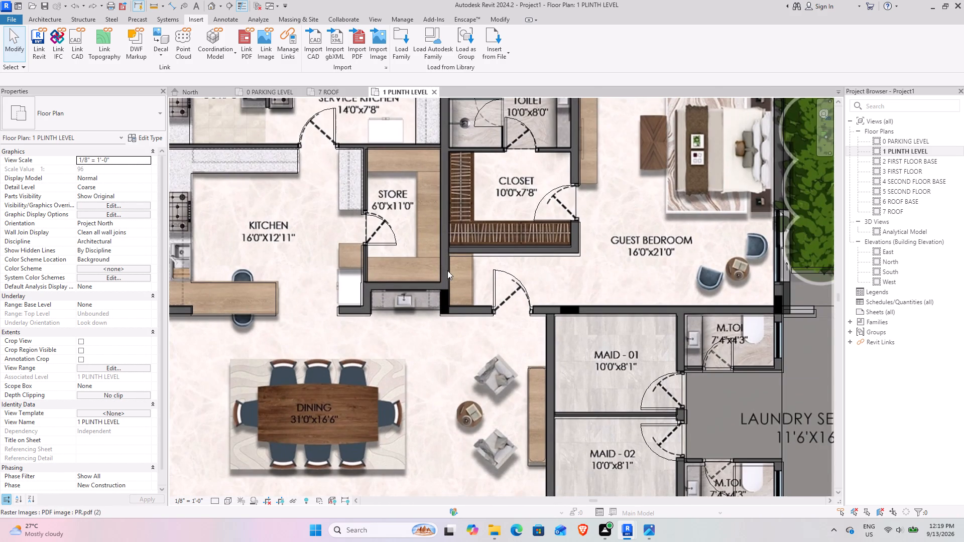
scroll(448, 284, up, 4)
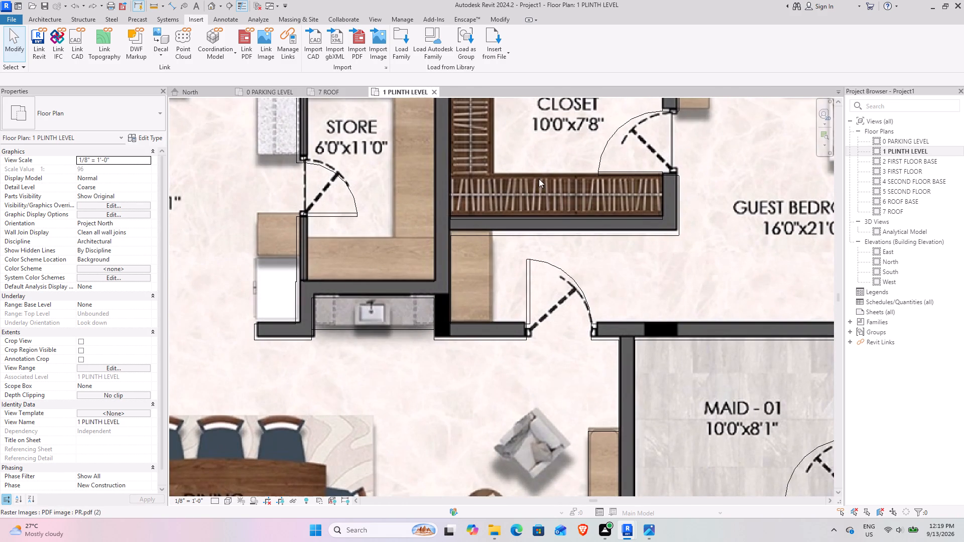
middle_drag(540, 178, 403, 305)
scroll(423, 265, down, 5)
middle_drag(519, 265, 507, 292)
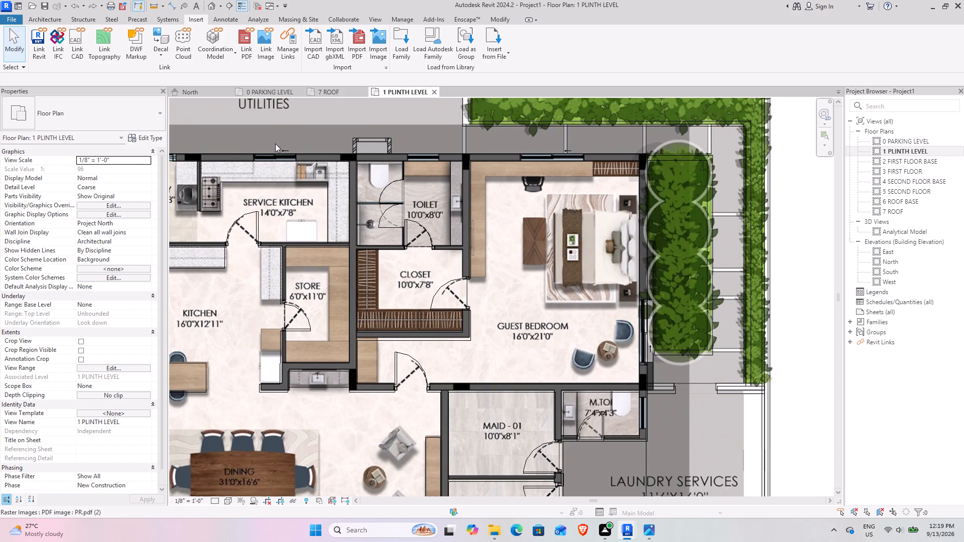
middle_drag(292, 153, 449, 157)
middle_drag(466, 292, 384, 172)
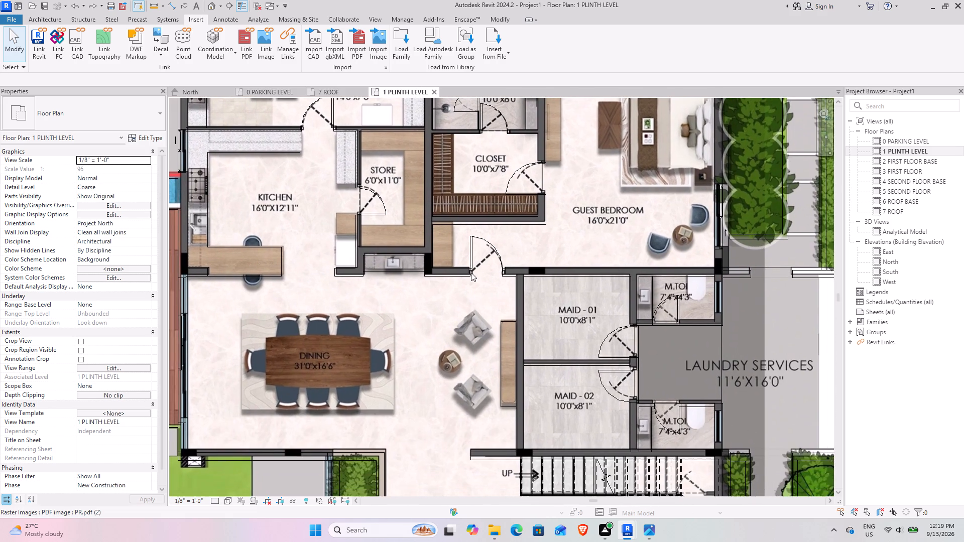
middle_drag(409, 391, 422, 224)
middle_drag(431, 365, 425, 344)
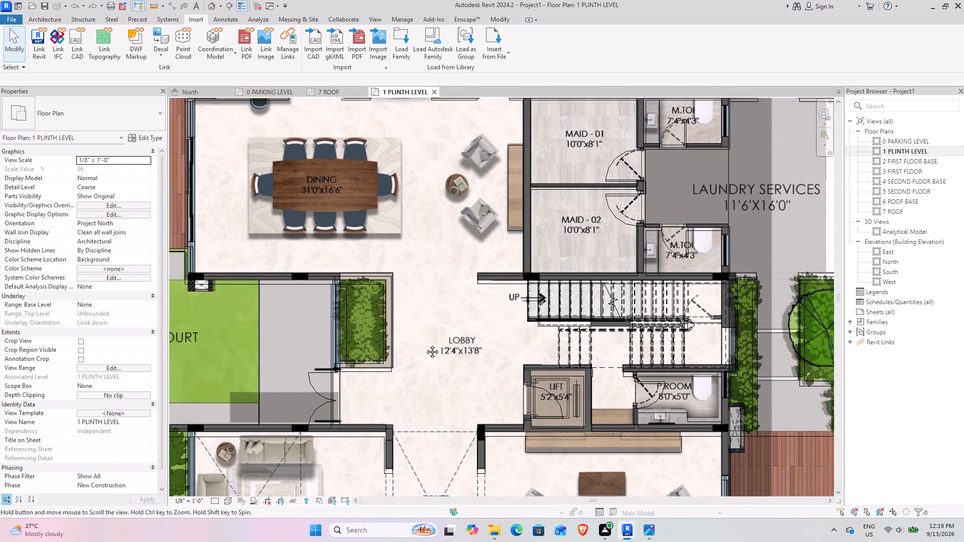
middle_drag(425, 344, 435, 285)
scroll(373, 375, up, 9)
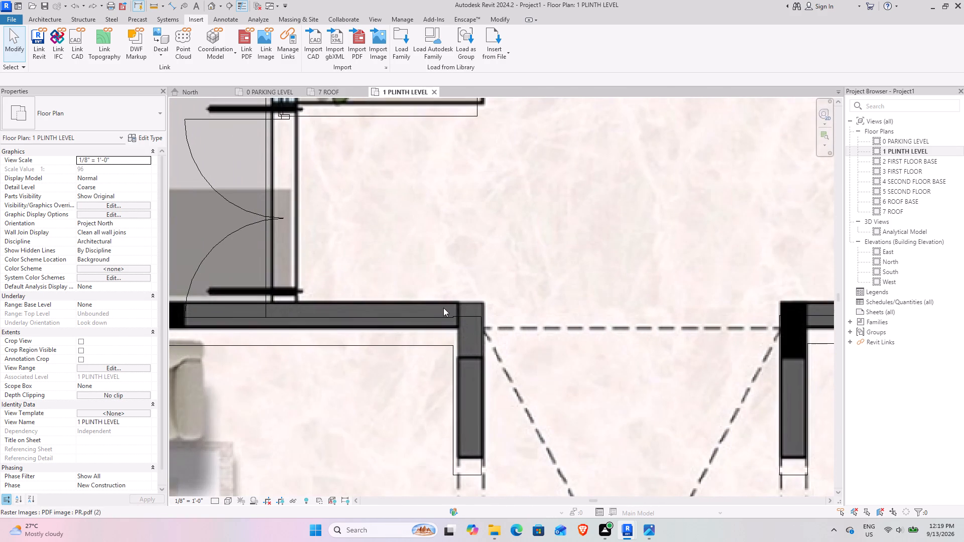
scroll(437, 355, down, 5)
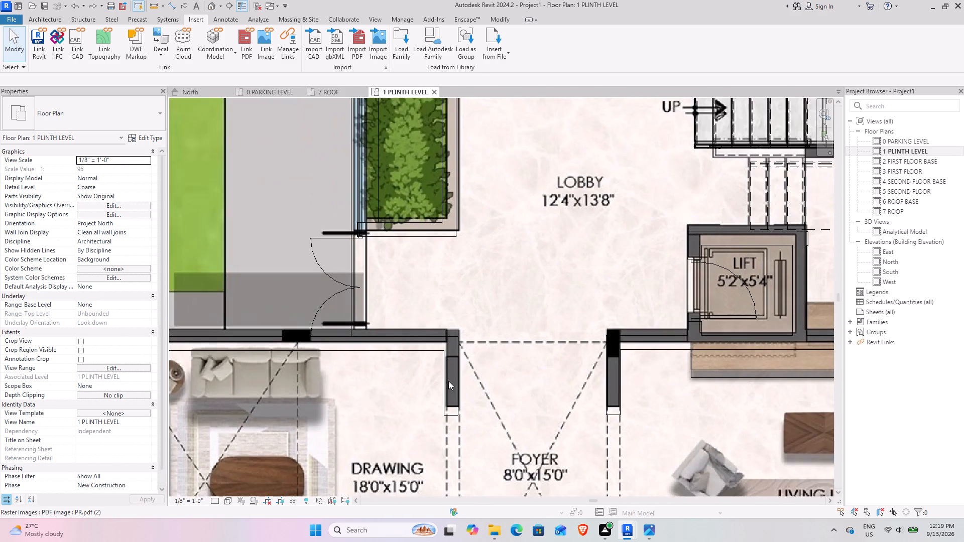
middle_drag(448, 381, 444, 274)
scroll(441, 287, down, 4)
middle_drag(442, 323, 439, 273)
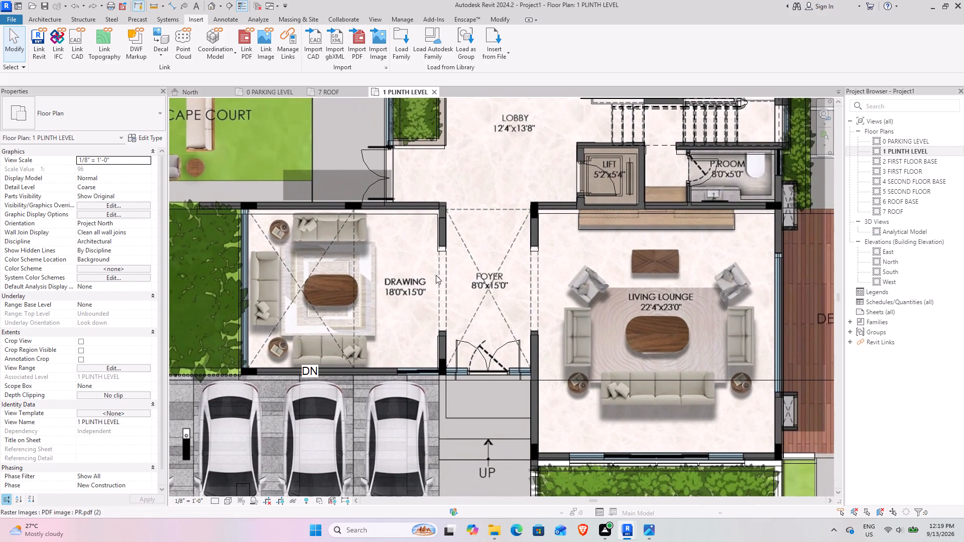
middle_drag(453, 246, 308, 190)
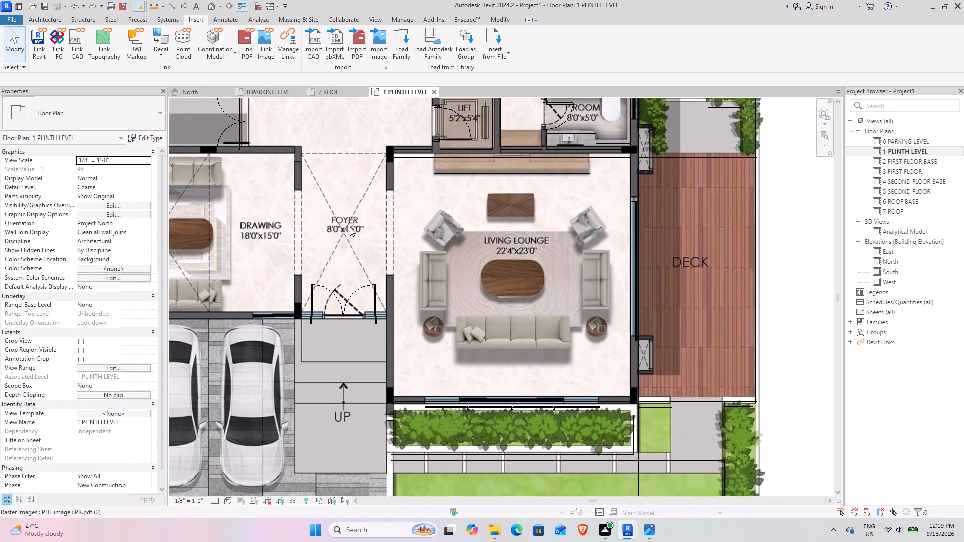
scroll(383, 376, up, 4)
scroll(455, 434, up, 4)
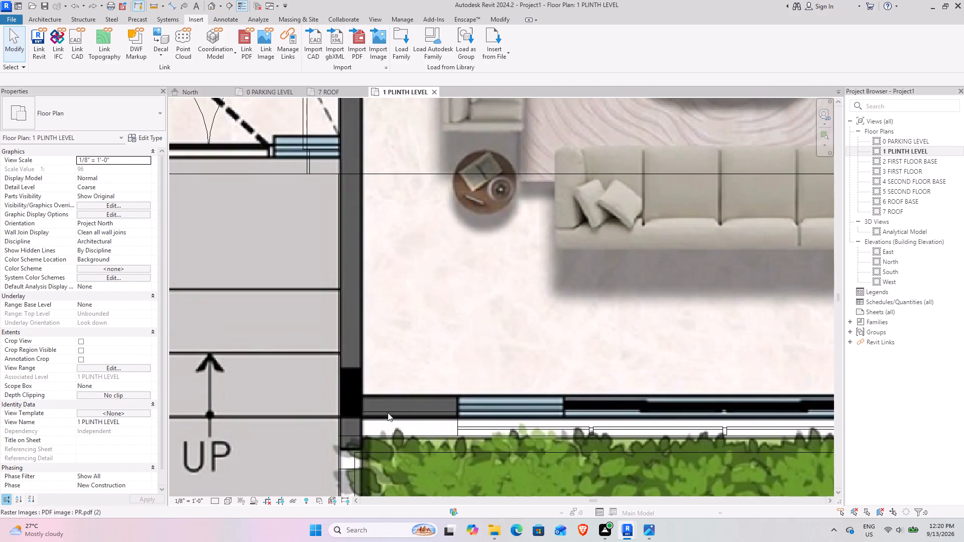
scroll(444, 342, down, 4)
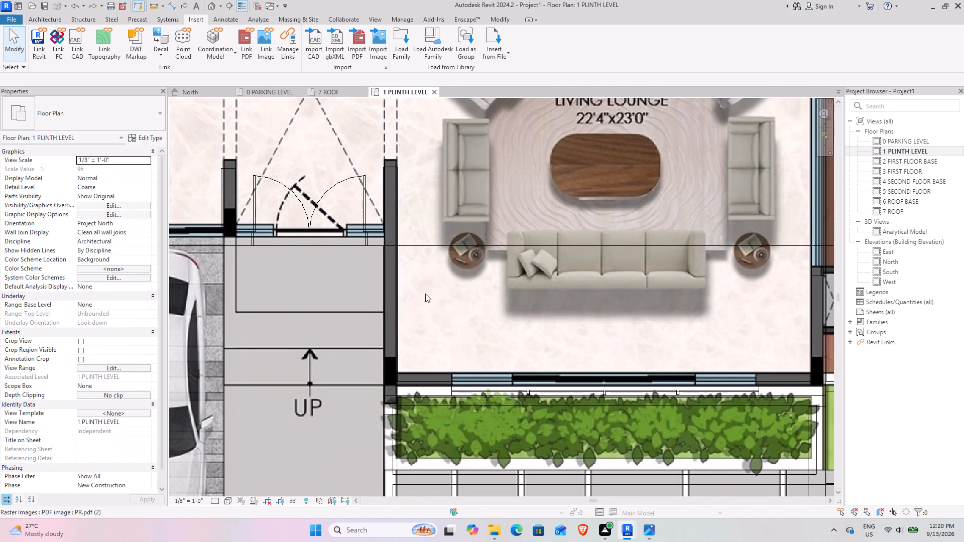
Nudge the PDF underlay toward the living lounge so the wall beside the lift meets the linked house's lounge-side wall line.
middle_drag(425, 286, 424, 416)
middle_drag(431, 242, 429, 385)
middle_drag(414, 295, 425, 342)
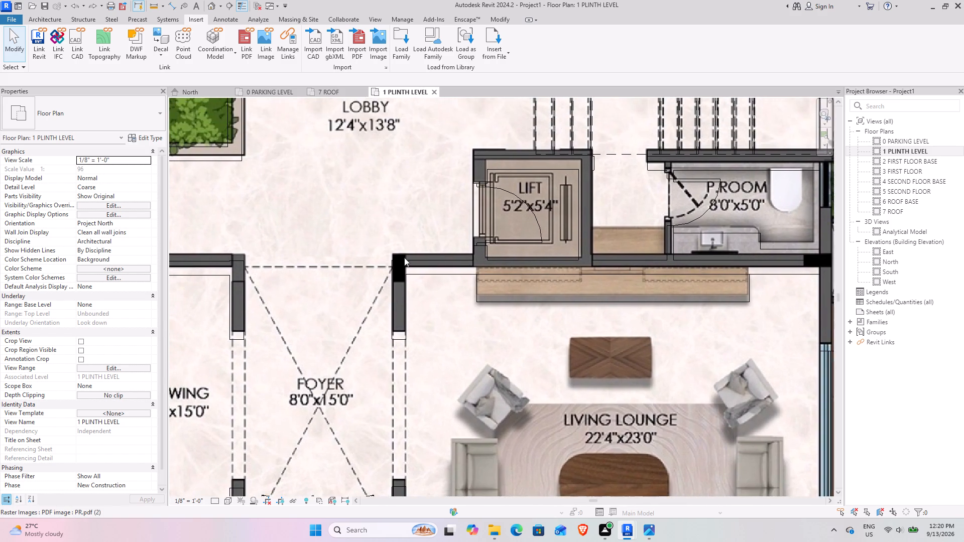
scroll(403, 245, up, 5)
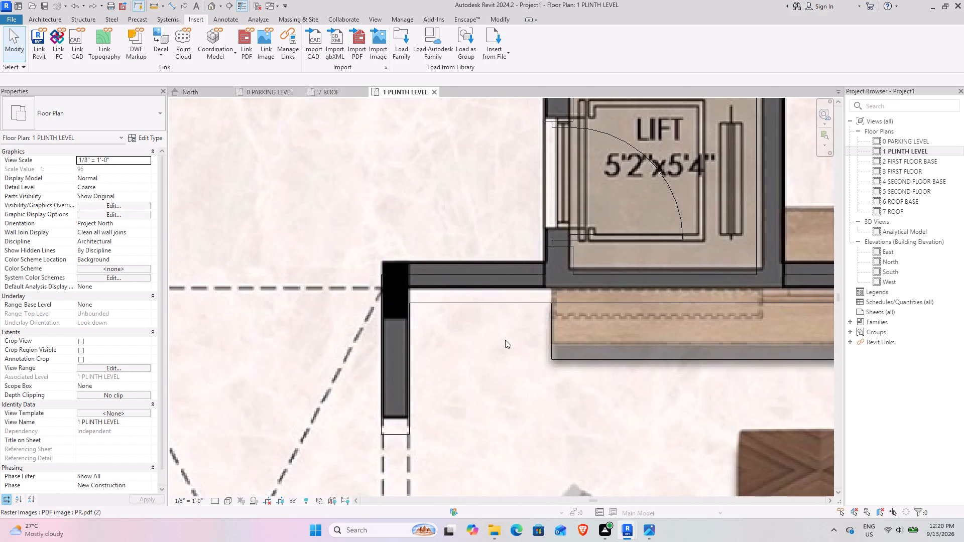
click(478, 345)
key(Down)
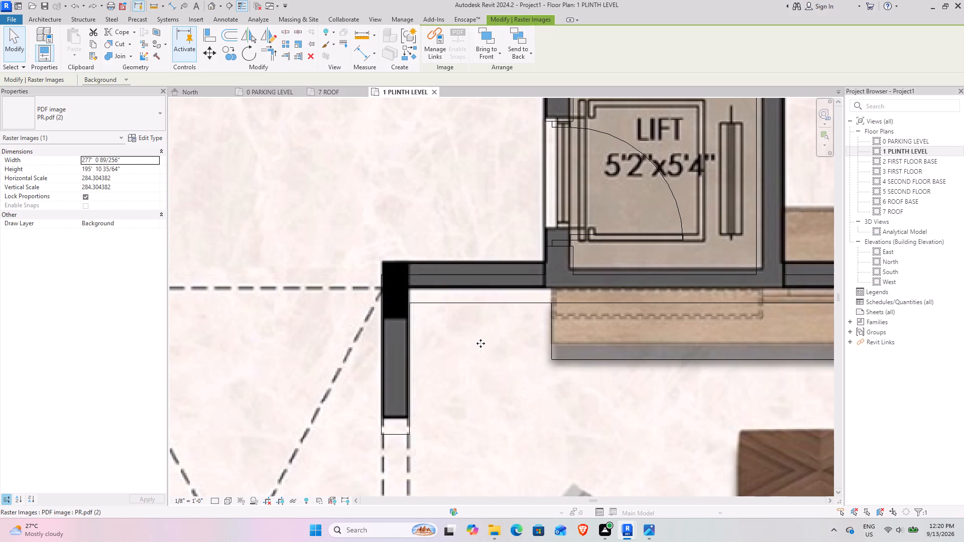
key(Down)
key(Down)
key(Down)
key(Down)
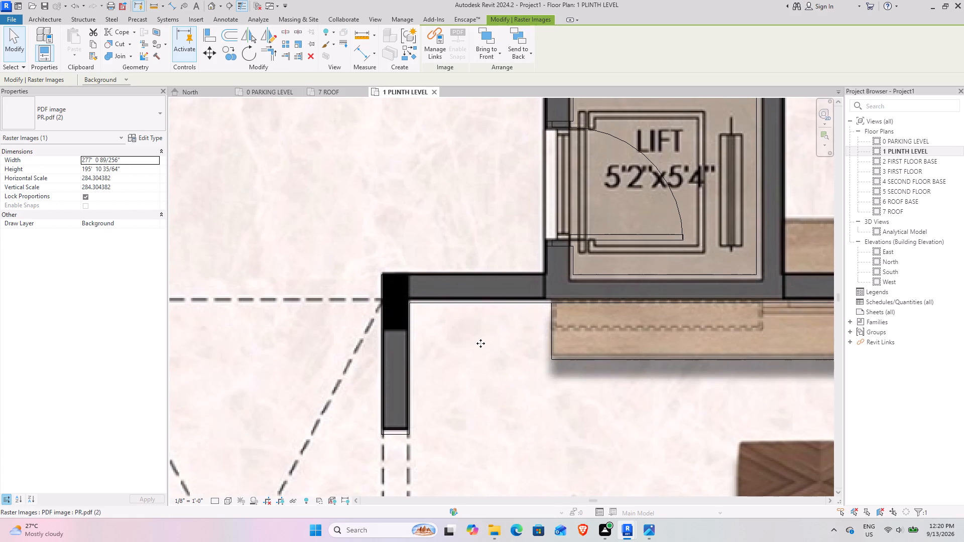
Examine the nudged underlay's fit against the linked house, from the living lounge's front wall to the utility room, and deselect it.
scroll(480, 343, down, 11)
middle_drag(479, 340, 462, 322)
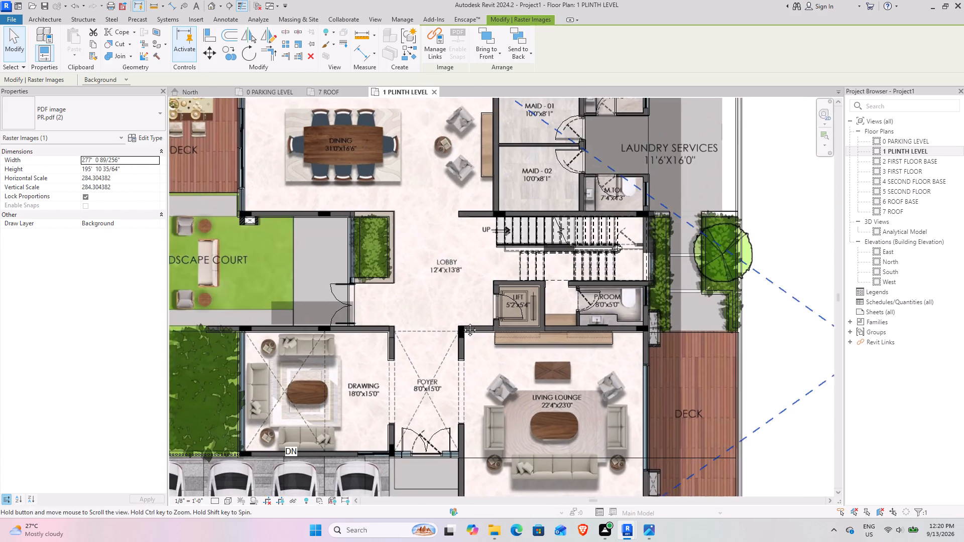
middle_drag(462, 322, 331, 109)
scroll(317, 248, up, 4)
scroll(364, 329, up, 9)
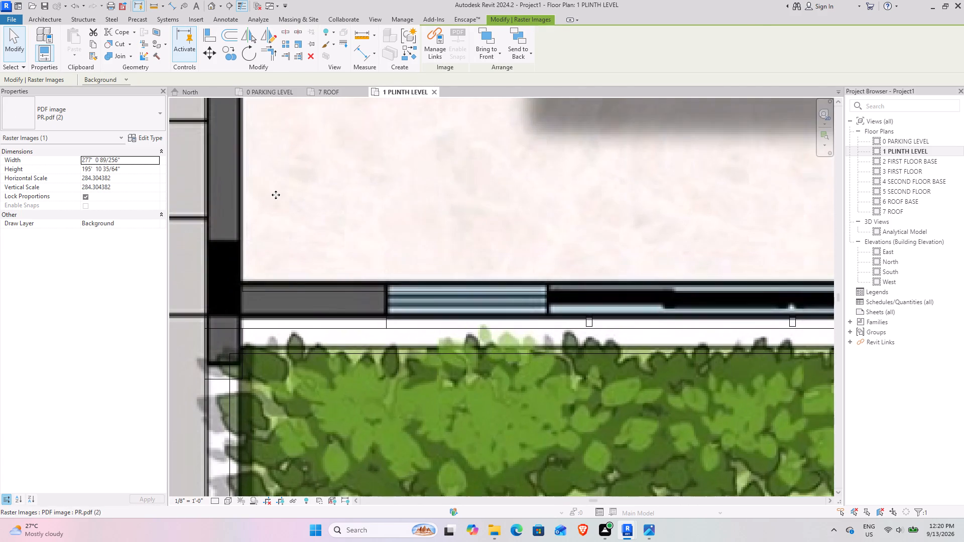
middle_drag(279, 227, 316, 223)
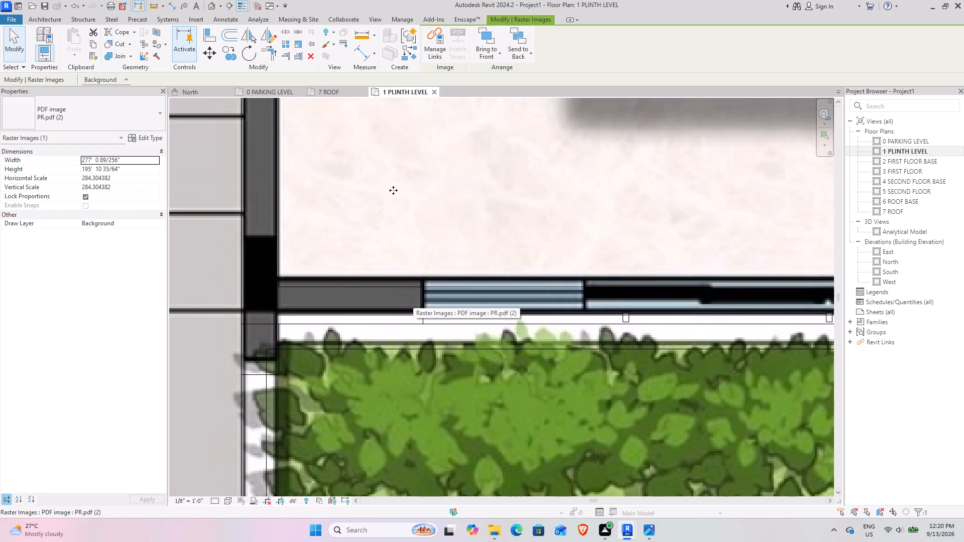
scroll(393, 190, down, 4)
middle_drag(392, 196, 432, 327)
middle_drag(408, 217, 427, 308)
middle_drag(403, 212, 429, 279)
scroll(424, 269, down, 2)
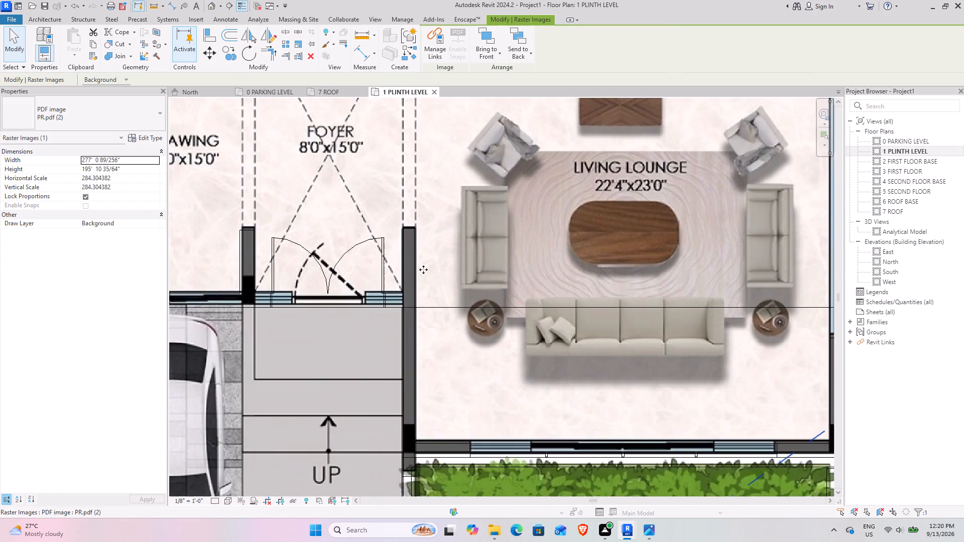
scroll(423, 269, down, 8)
middle_drag(362, 236, 412, 265)
middle_drag(345, 223, 372, 268)
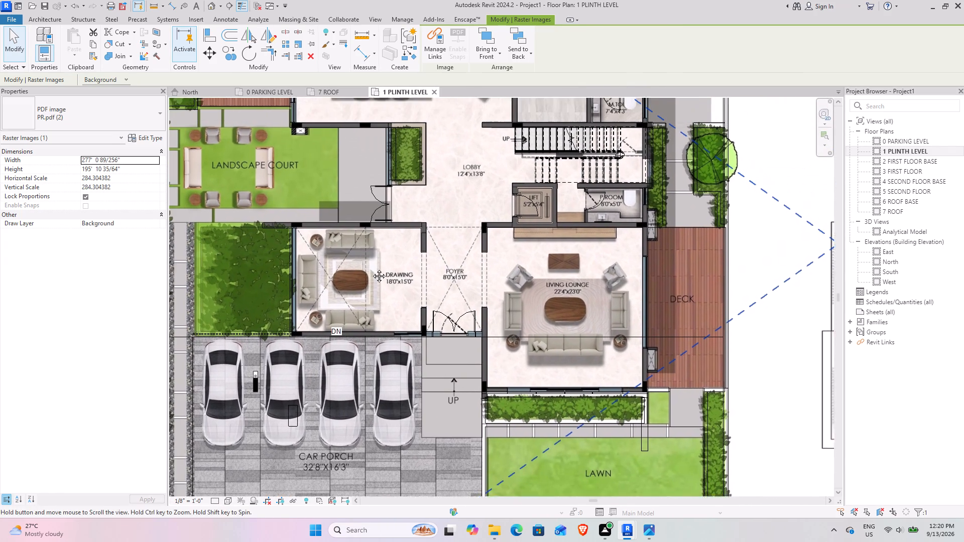
middle_drag(372, 268, 376, 284)
middle_drag(385, 165, 382, 249)
middle_drag(385, 176, 368, 284)
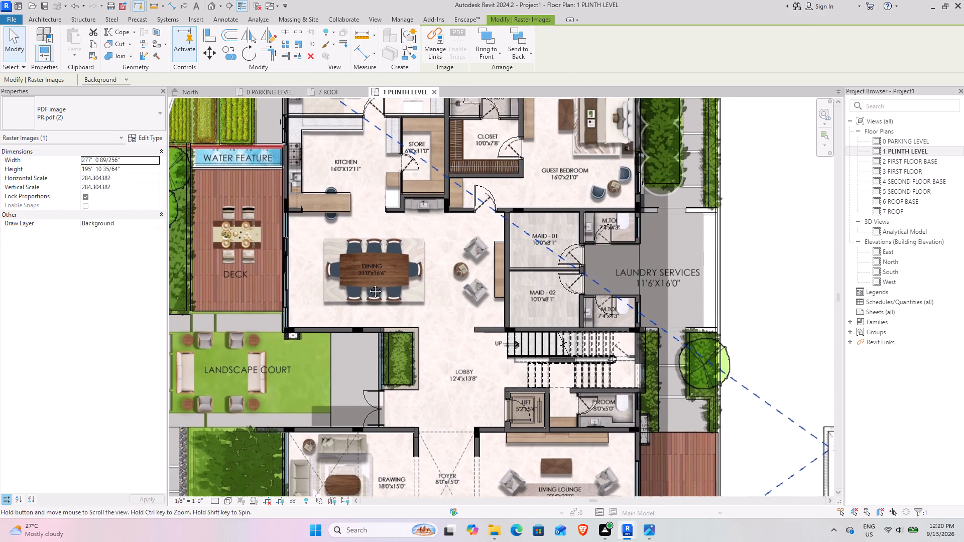
middle_drag(368, 284, 370, 293)
middle_drag(350, 213, 373, 315)
middle_drag(342, 239, 360, 286)
scroll(331, 251, up, 9)
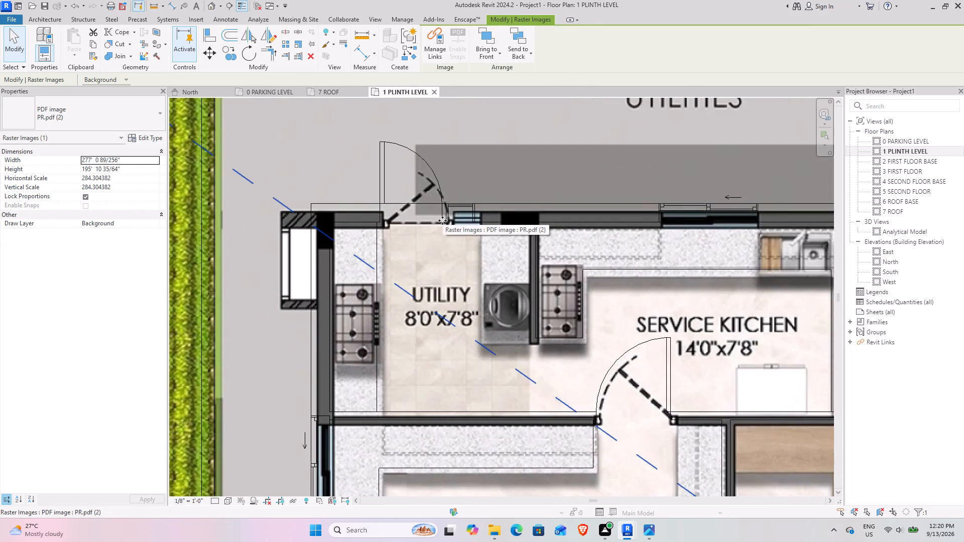
key(Escape)
key(Escape)
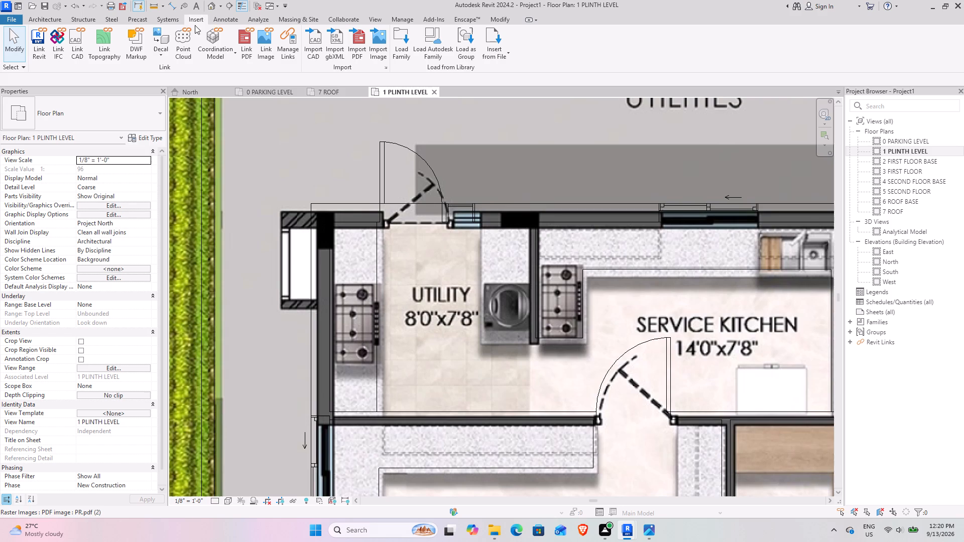
Open the default 3D view and examine the linked house model from the front, the side and above.
click(212, 4)
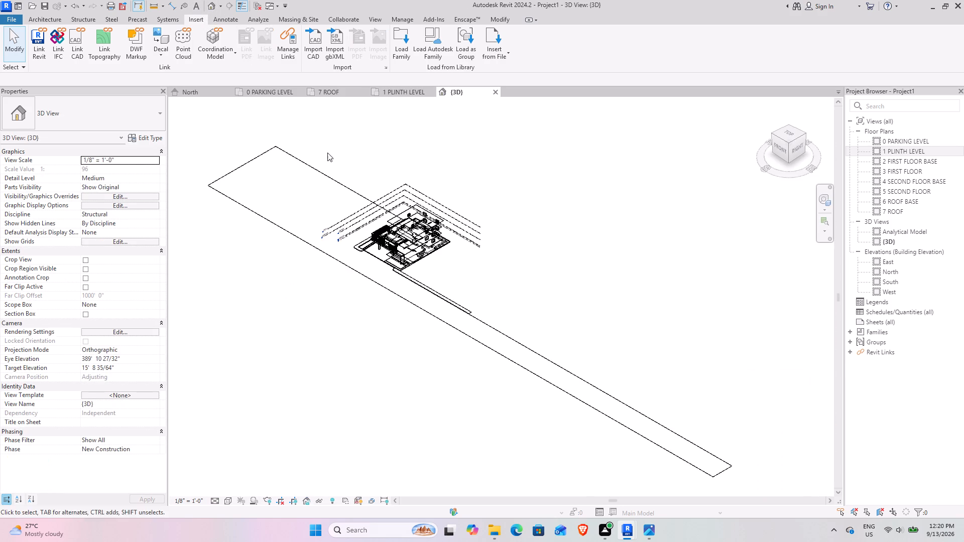
scroll(391, 237, up, 10)
shift+middle_drag(361, 282, 431, 207)
middle_drag(383, 309, 540, 63)
middle_drag(410, 195, 403, 155)
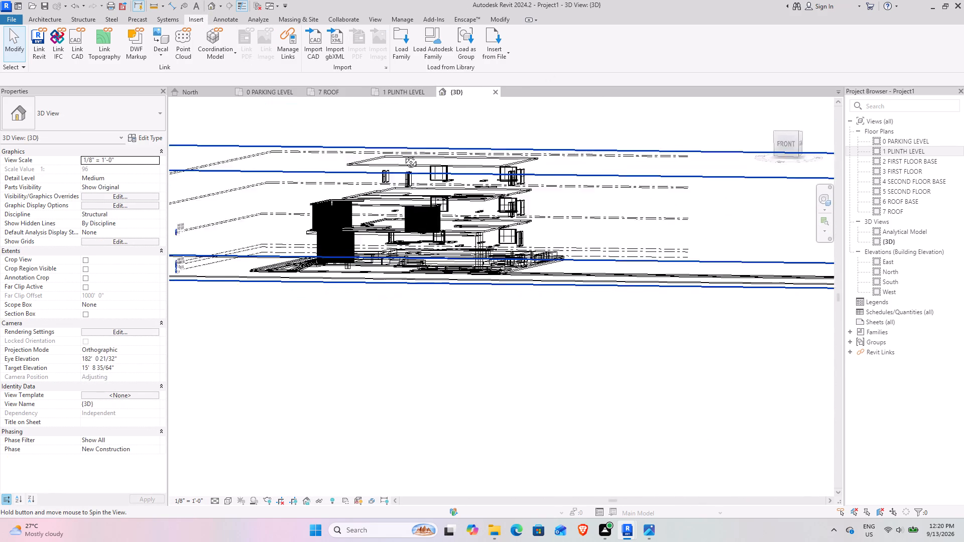
middle_drag(403, 155, 373, 184)
middle_drag(470, 142, 396, 281)
scroll(445, 217, up, 4)
scroll(432, 275, up, 4)
middle_drag(409, 296, 462, 121)
scroll(461, 127, up, 1)
scroll(472, 135, down, 5)
middle_drag(409, 290, 420, 287)
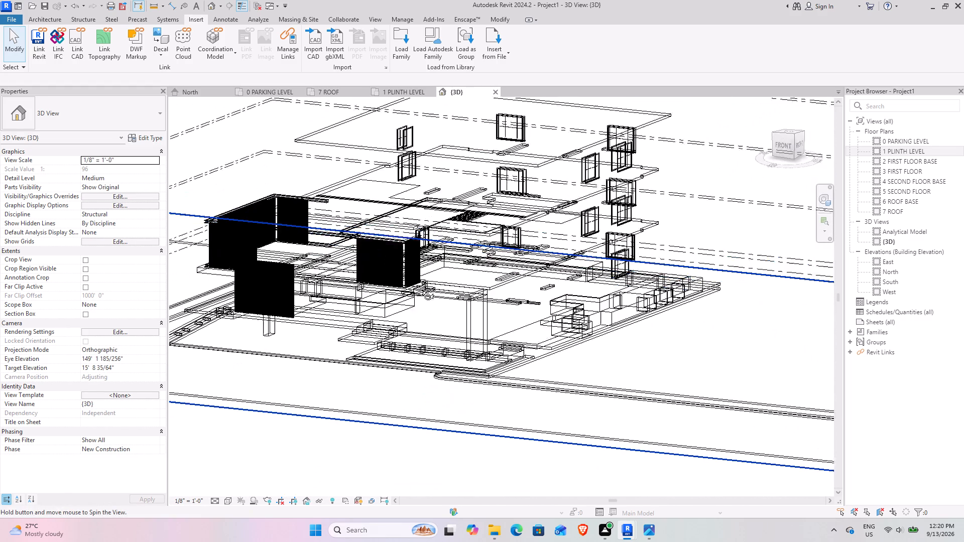
middle_drag(420, 287, 430, 300)
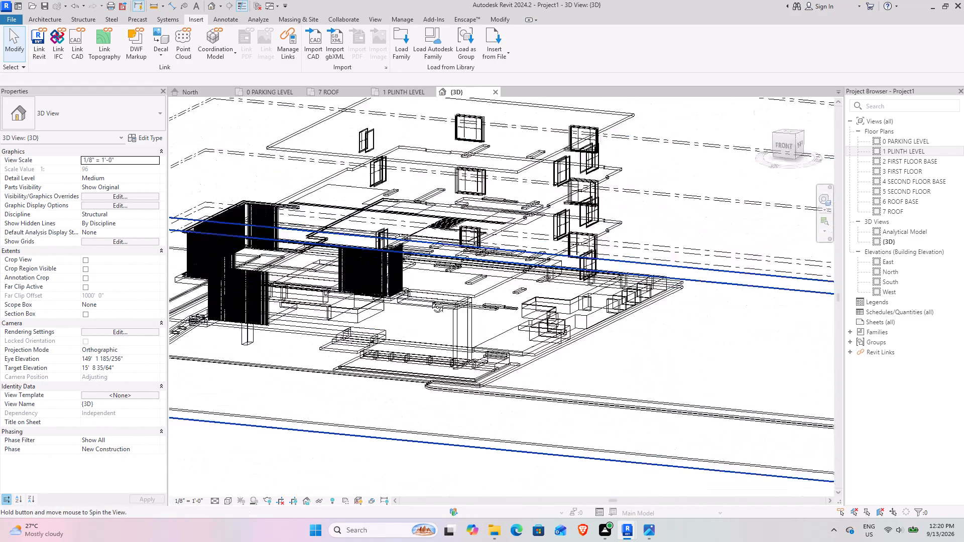
middle_drag(430, 300, 549, 236)
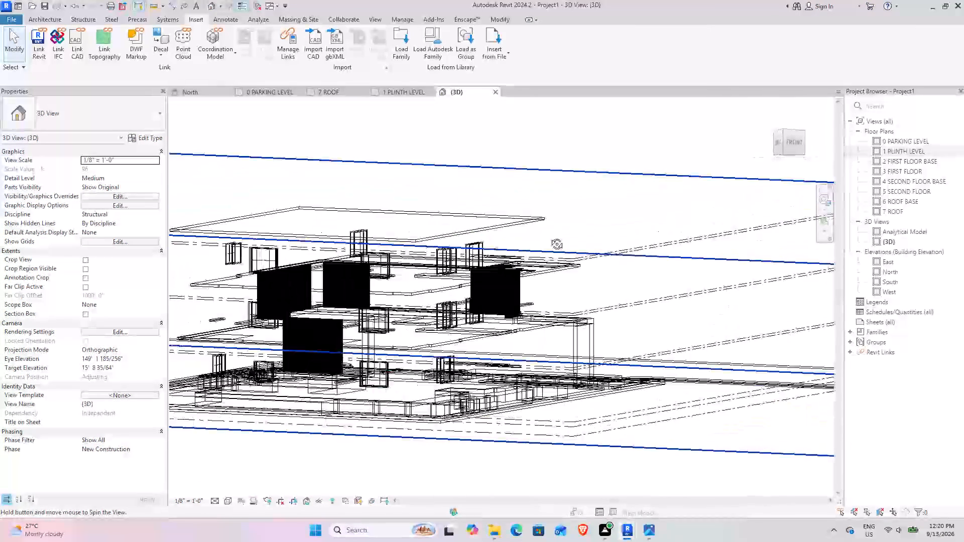
middle_drag(549, 236, 455, 337)
middle_drag(426, 321, 567, 146)
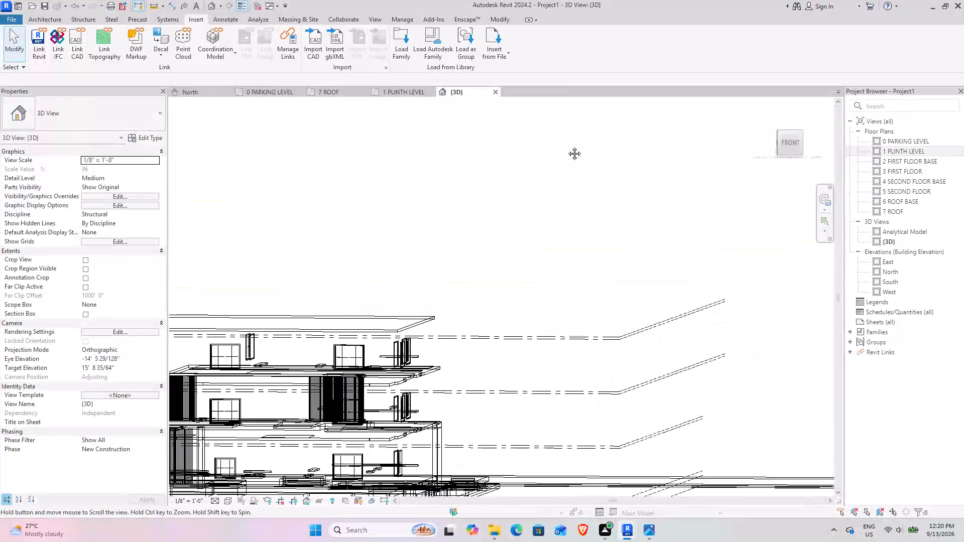
middle_drag(567, 146, 616, 65)
shift+middle_drag(592, 87, 556, 126)
middle_drag(565, 137, 501, 258)
middle_drag(534, 122, 477, 285)
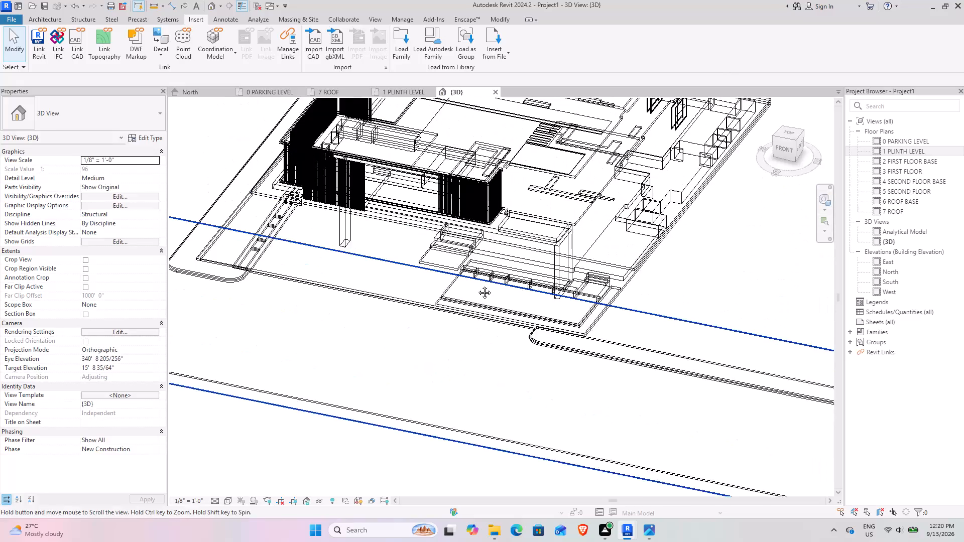
middle_drag(477, 285, 470, 284)
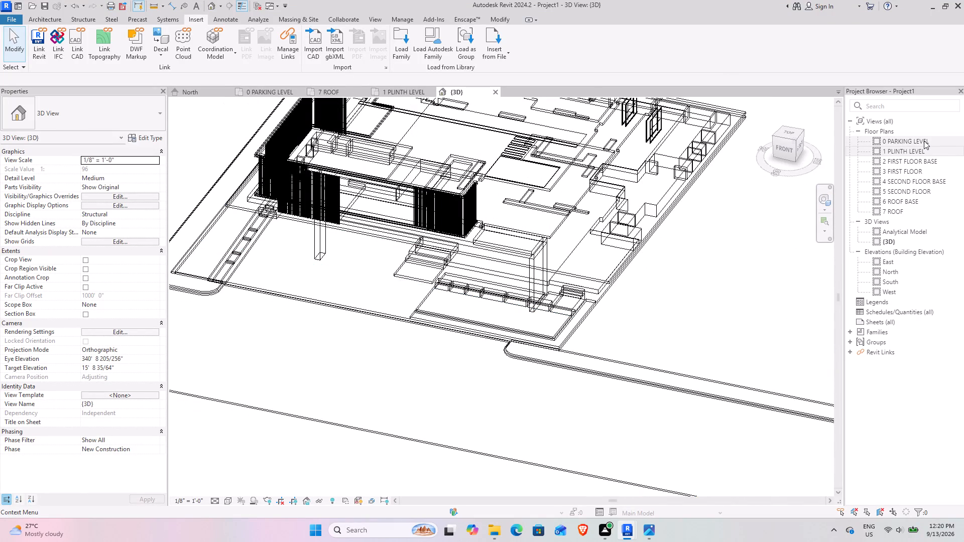
Return to the 1 PLINTH LEVEL plan and examine the underlay's fit from the utility room to the dining room's landscape court corner.
click(405, 97)
scroll(356, 255, down, 3)
scroll(336, 240, up, 4)
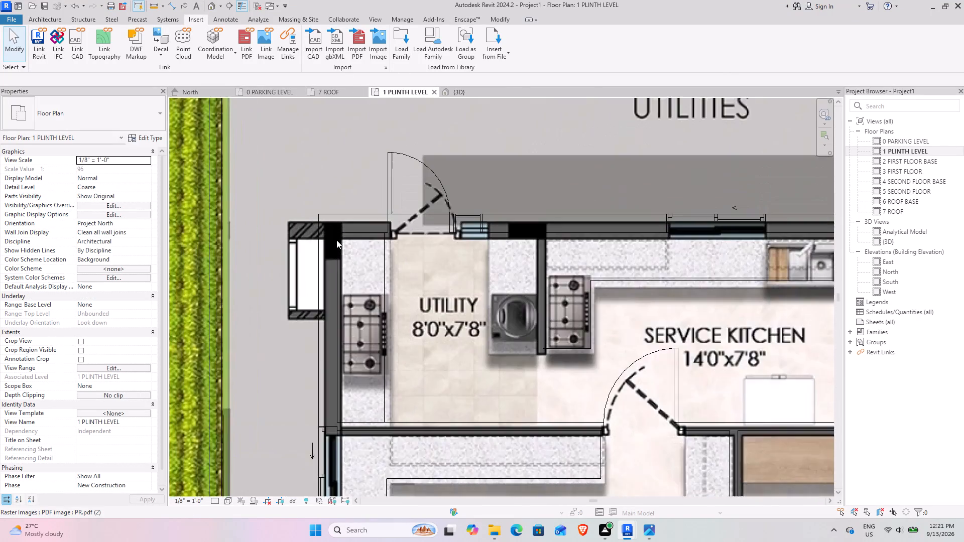
scroll(336, 240, up, 3)
scroll(335, 200, down, 3)
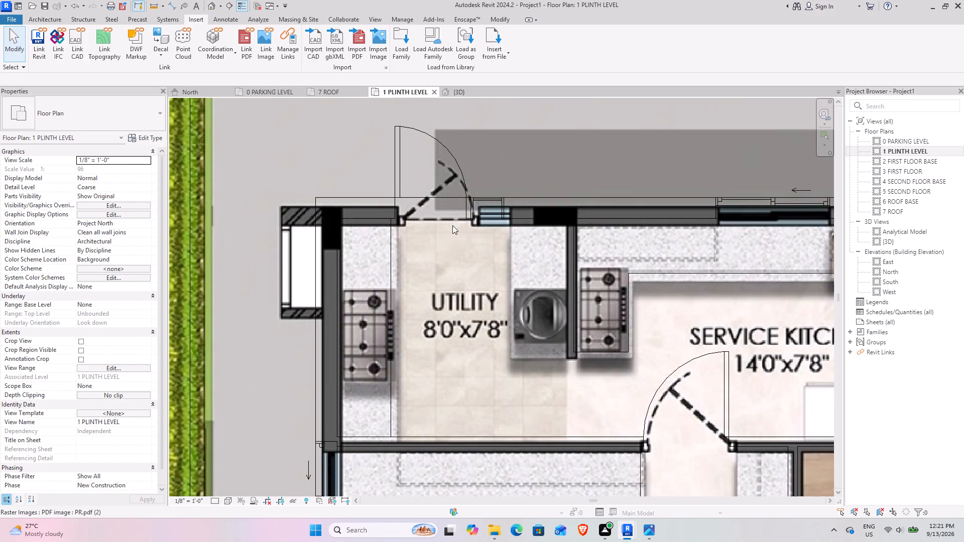
middle_drag(521, 210, 430, 179)
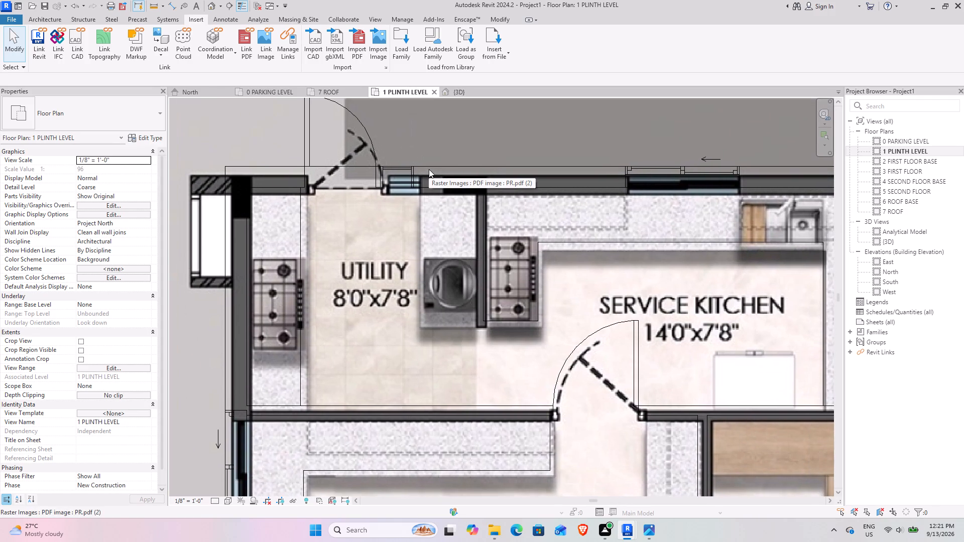
scroll(429, 169, down, 4)
middle_drag(380, 225, 390, 157)
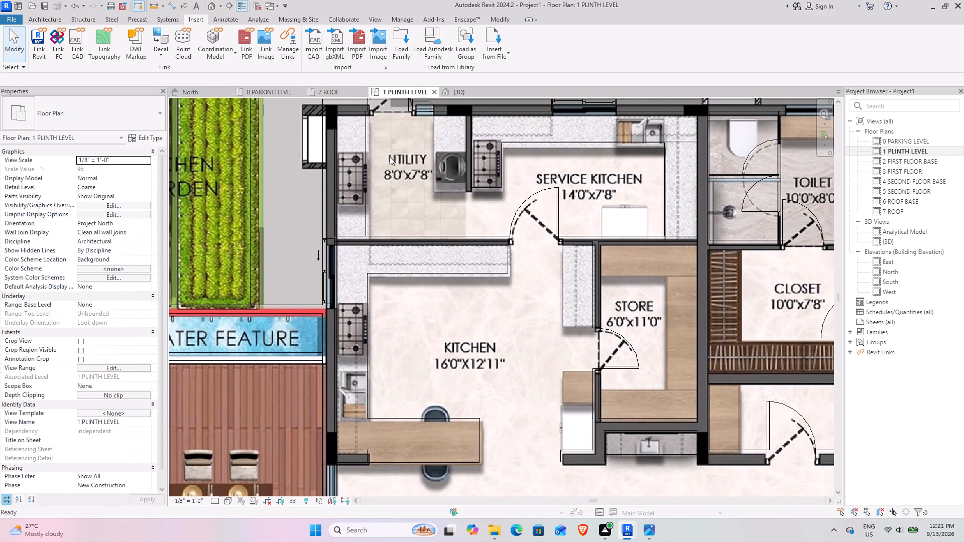
middle_drag(379, 235, 373, 152)
scroll(378, 171, down, 7)
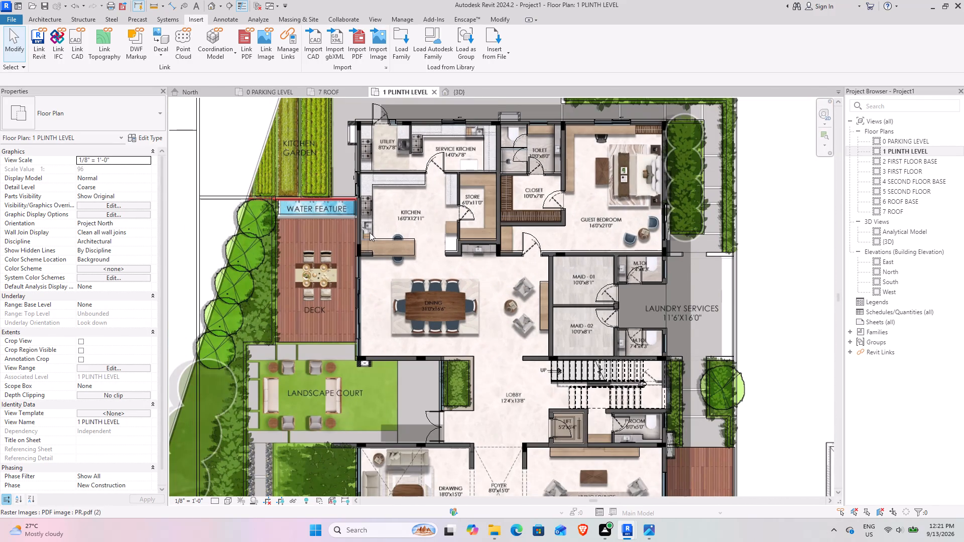
scroll(357, 372, up, 14)
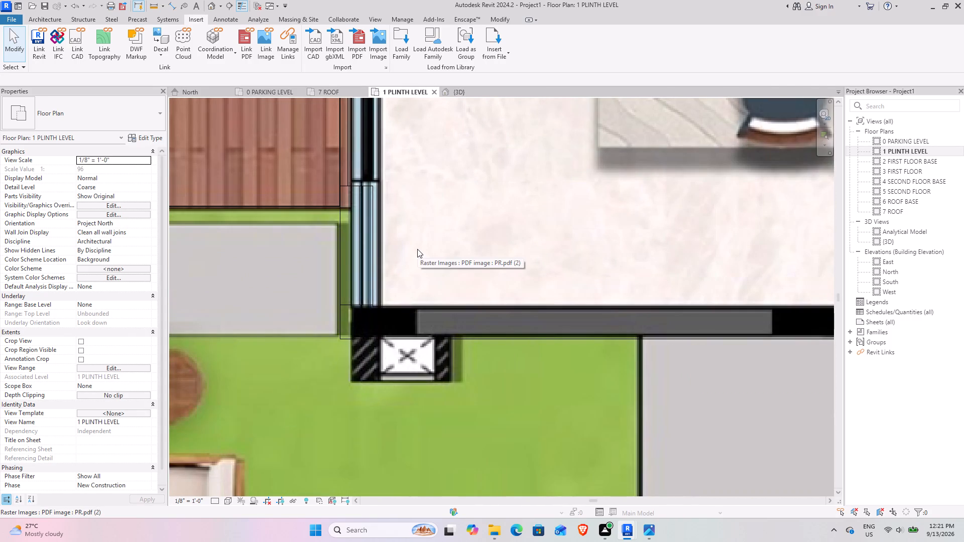
scroll(415, 216, down, 8)
middle_drag(464, 186, 421, 403)
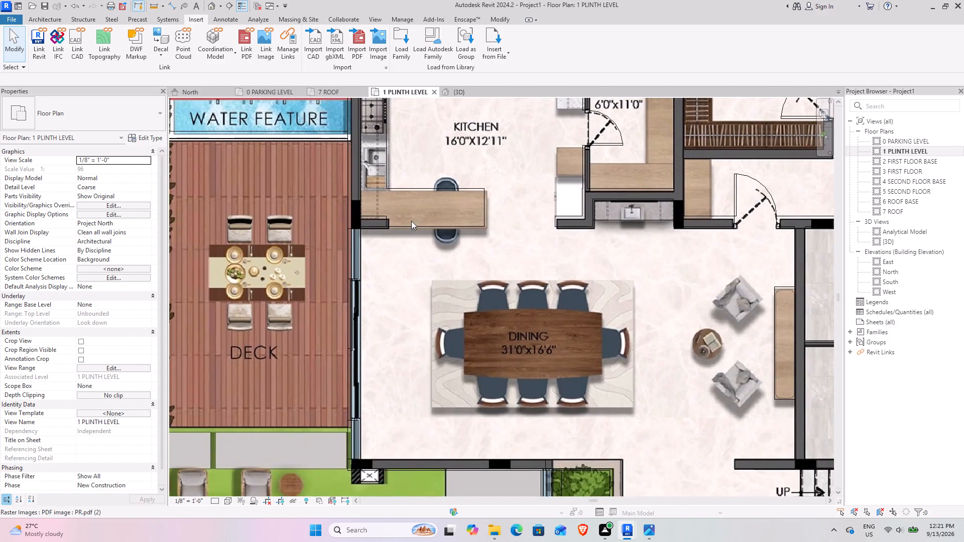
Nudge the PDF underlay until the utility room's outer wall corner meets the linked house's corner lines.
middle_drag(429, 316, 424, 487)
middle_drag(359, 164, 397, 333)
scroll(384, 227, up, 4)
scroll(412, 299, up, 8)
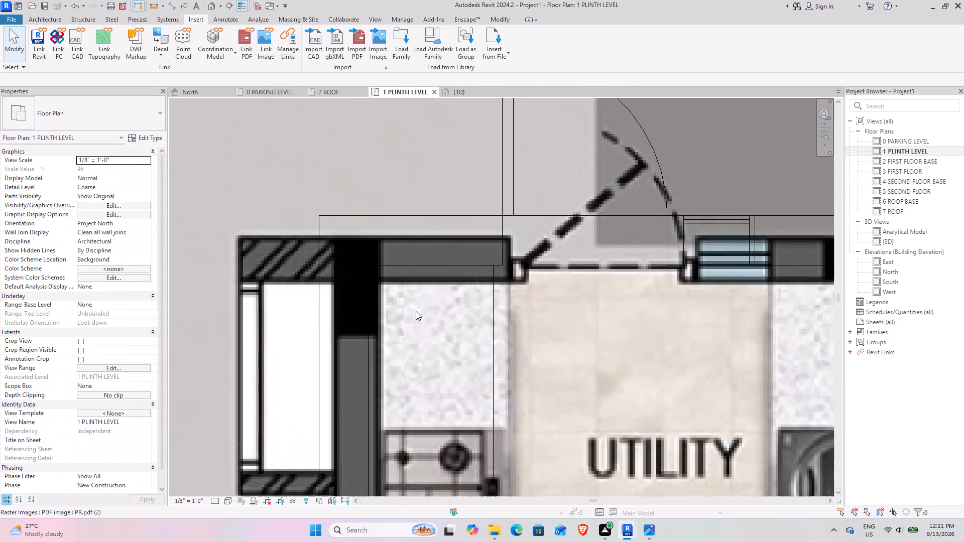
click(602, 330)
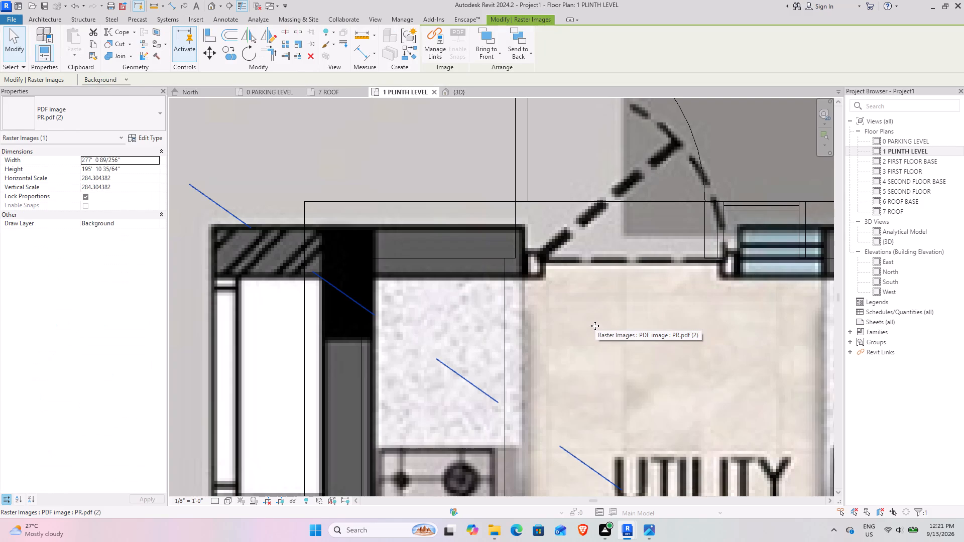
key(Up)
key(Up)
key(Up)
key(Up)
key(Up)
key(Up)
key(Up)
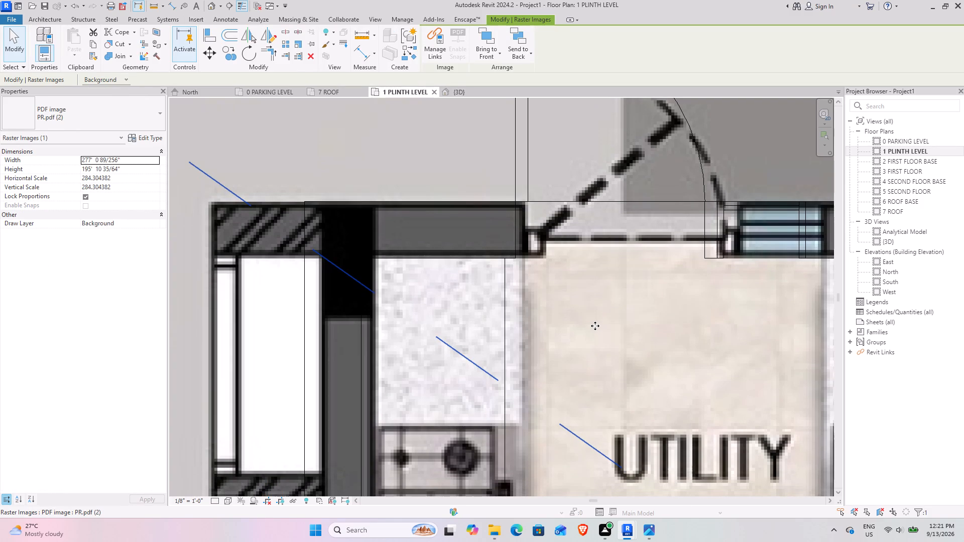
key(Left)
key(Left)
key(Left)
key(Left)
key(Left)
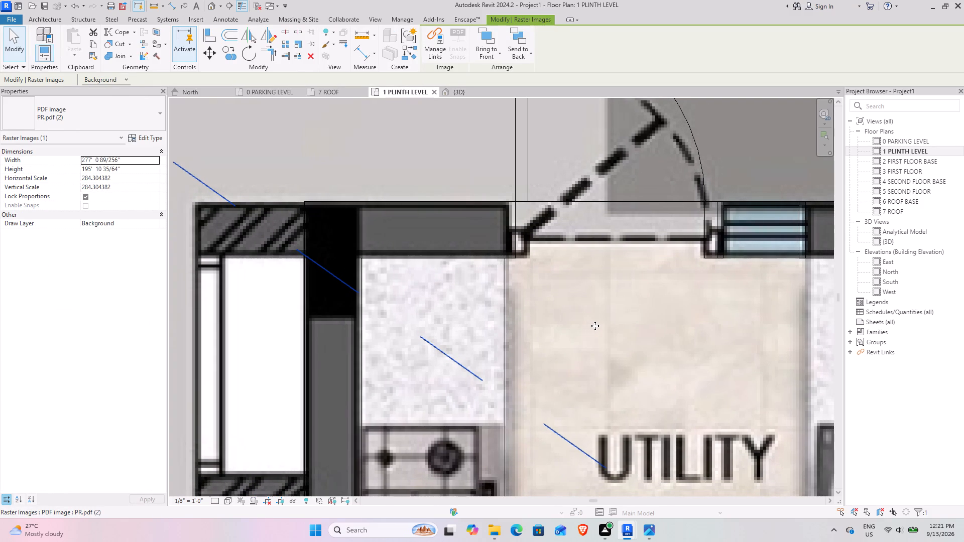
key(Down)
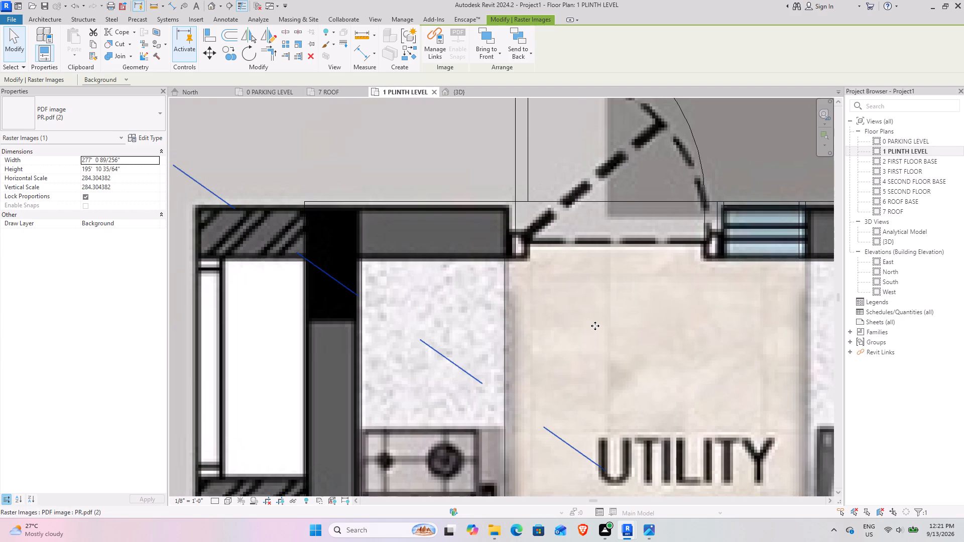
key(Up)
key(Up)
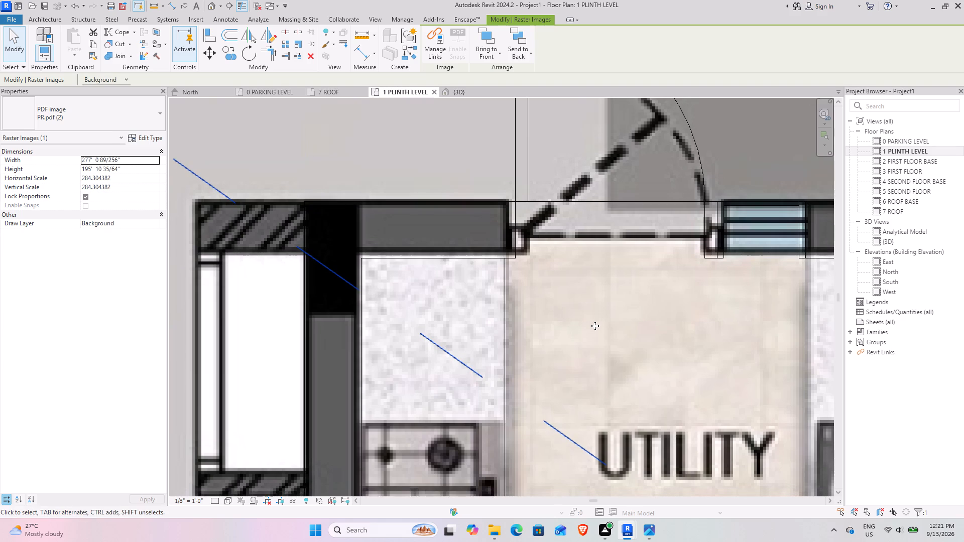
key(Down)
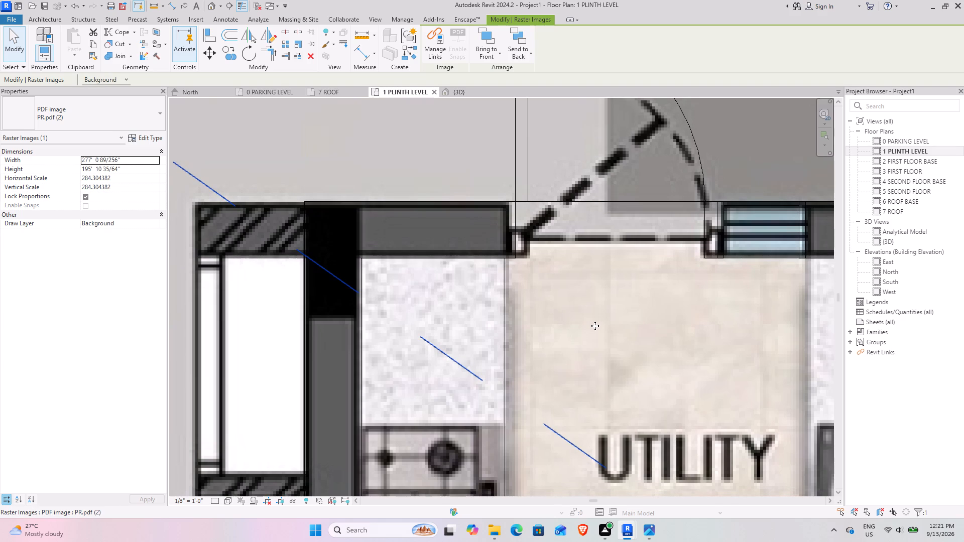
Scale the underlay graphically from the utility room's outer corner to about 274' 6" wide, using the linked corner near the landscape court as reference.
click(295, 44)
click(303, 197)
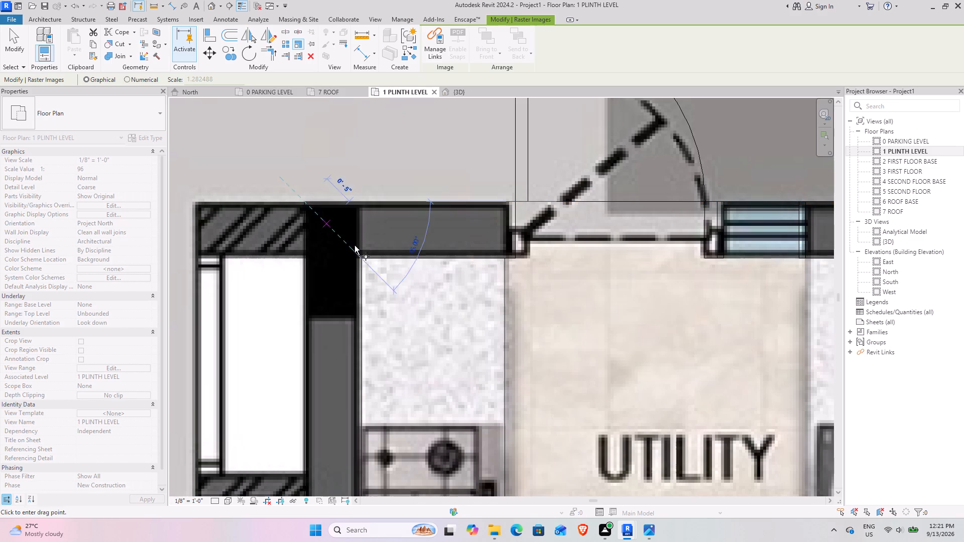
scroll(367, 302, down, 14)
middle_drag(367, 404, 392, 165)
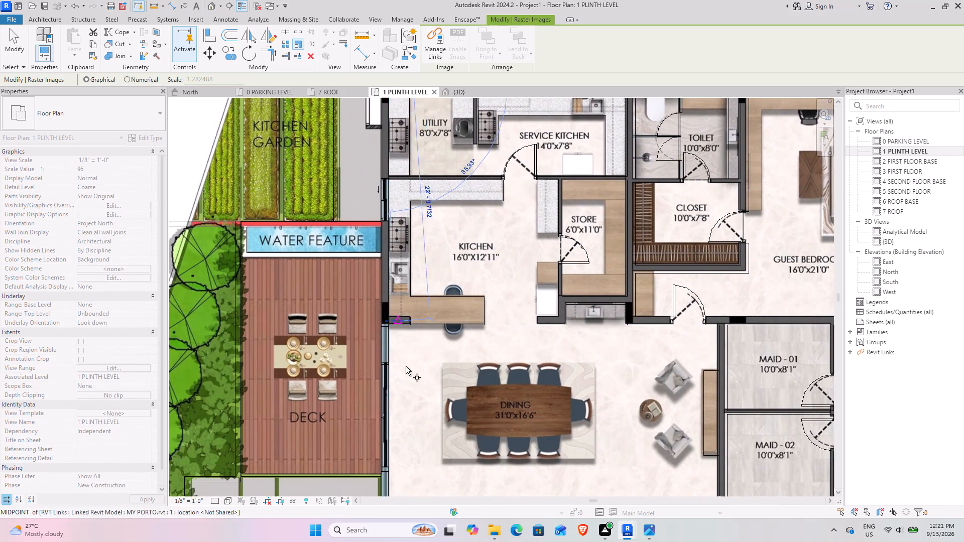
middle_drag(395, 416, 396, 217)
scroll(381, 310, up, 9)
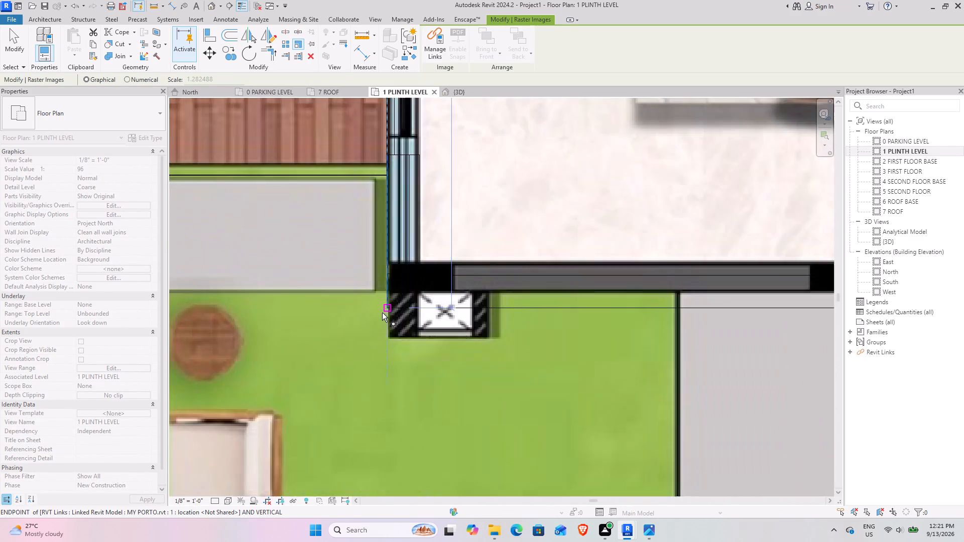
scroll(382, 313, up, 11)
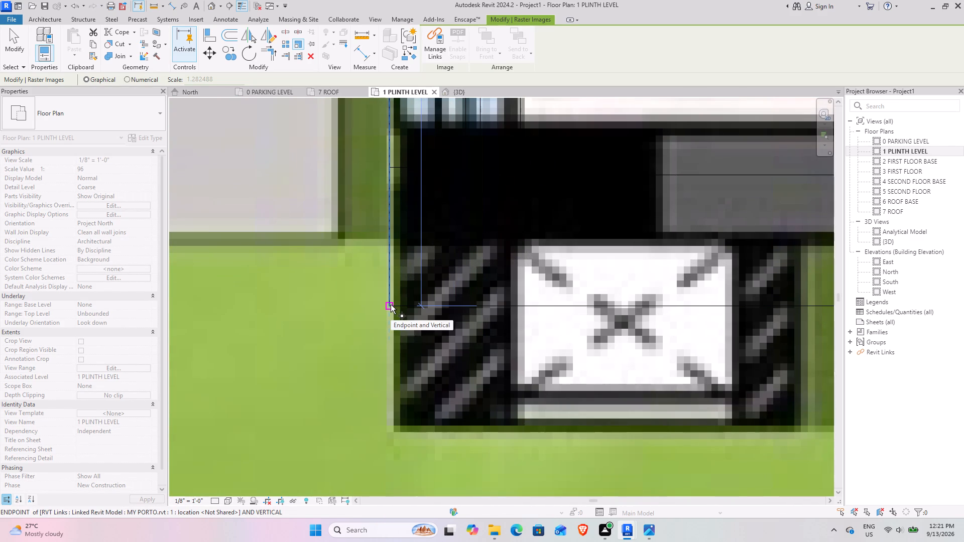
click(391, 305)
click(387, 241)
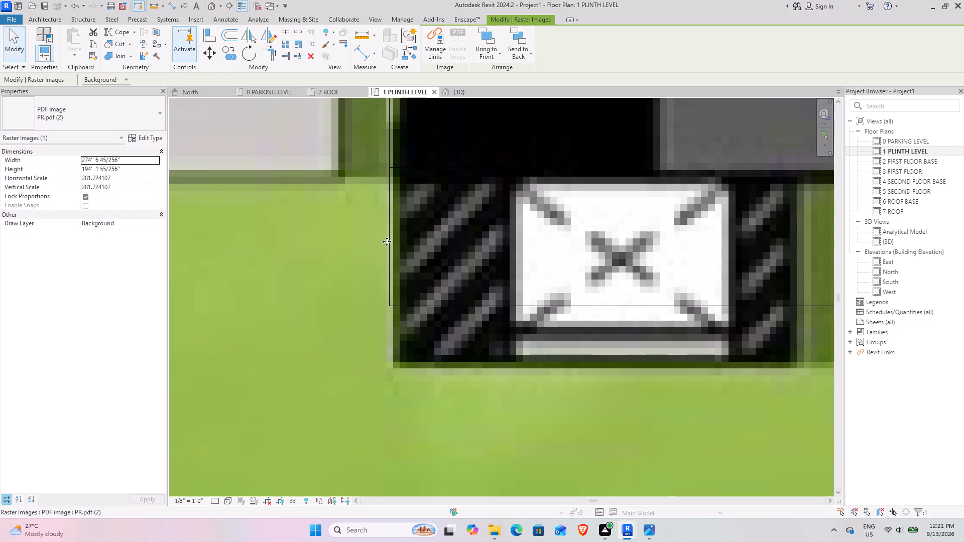
Examine the rescaled underlay's fit against the linked house around the landscape court, dining room and lobby.
scroll(449, 237, down, 4)
middle_drag(538, 246, 462, 291)
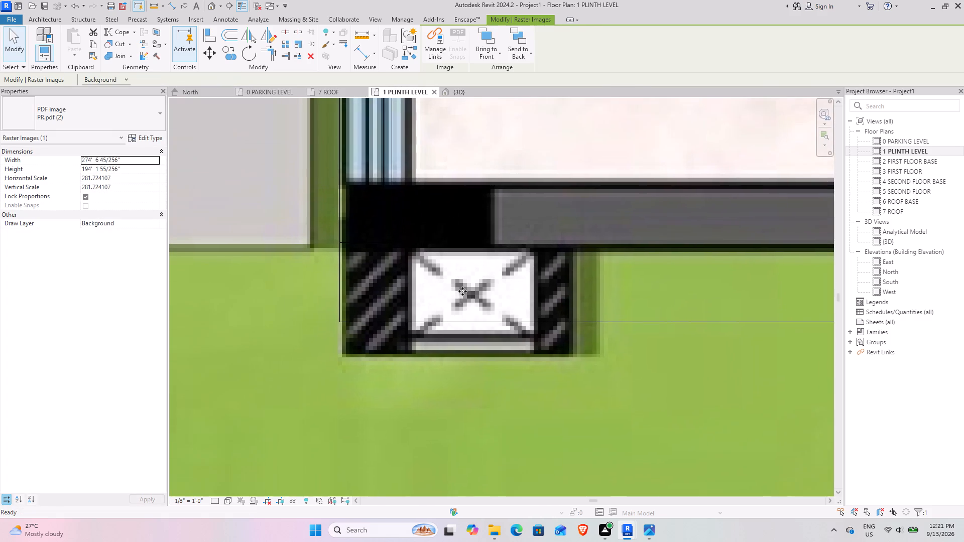
scroll(459, 288, down, 9)
middle_drag(548, 220, 402, 283)
scroll(400, 279, down, 5)
middle_drag(421, 272, 406, 267)
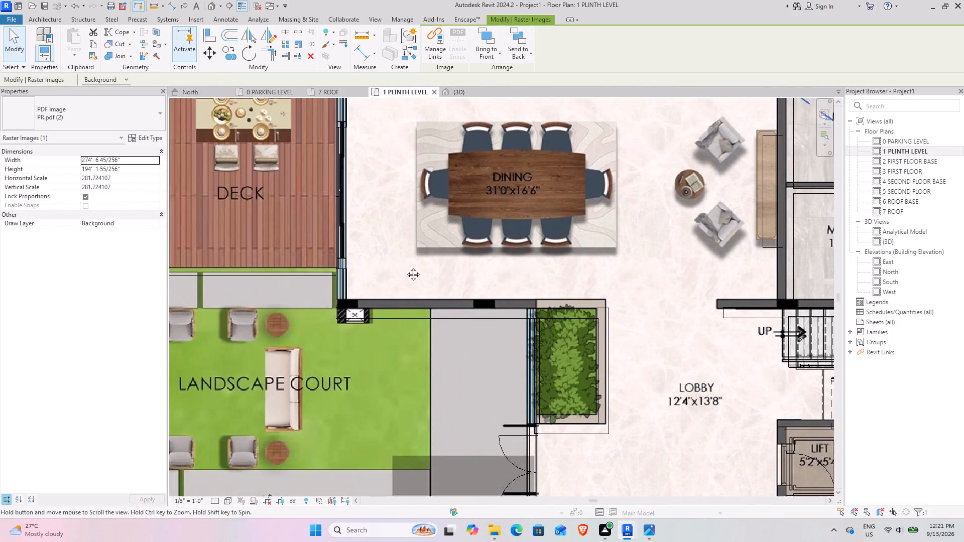
middle_drag(406, 267, 335, 217)
middle_drag(376, 201, 433, 227)
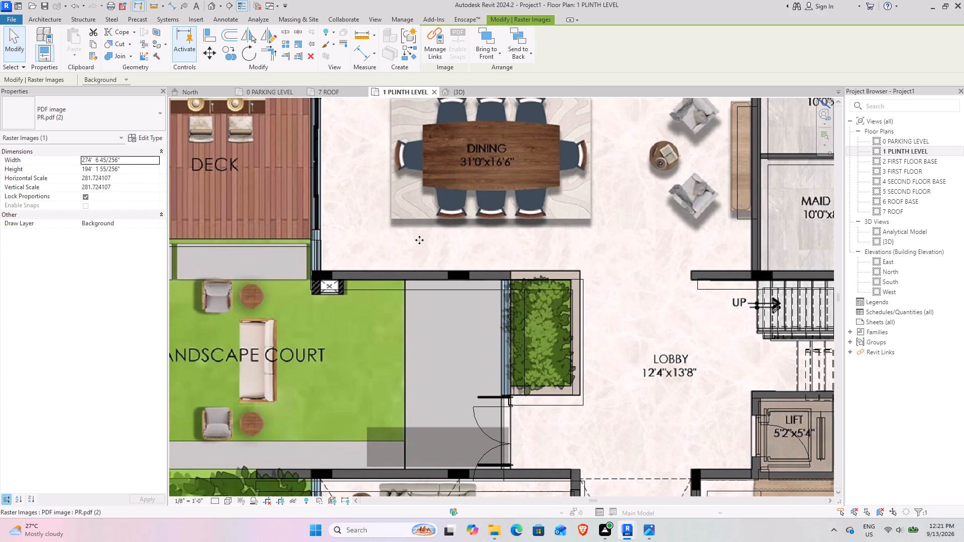
scroll(419, 240, down, 8)
middle_drag(467, 230, 458, 270)
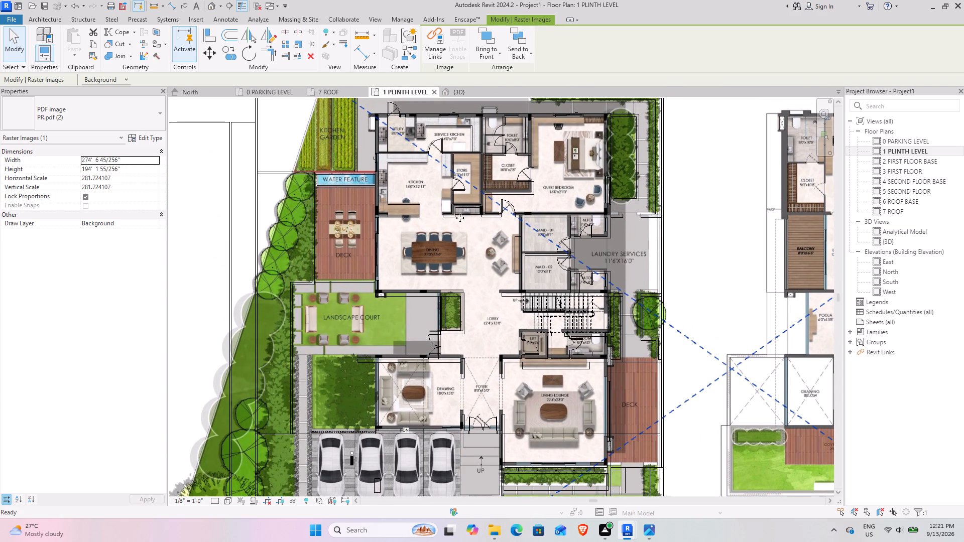
Examine the underlay's fit from the utility and kitchen across the store and dining room to the maid rooms.
scroll(382, 117, up, 9)
middle_drag(435, 129, 433, 158)
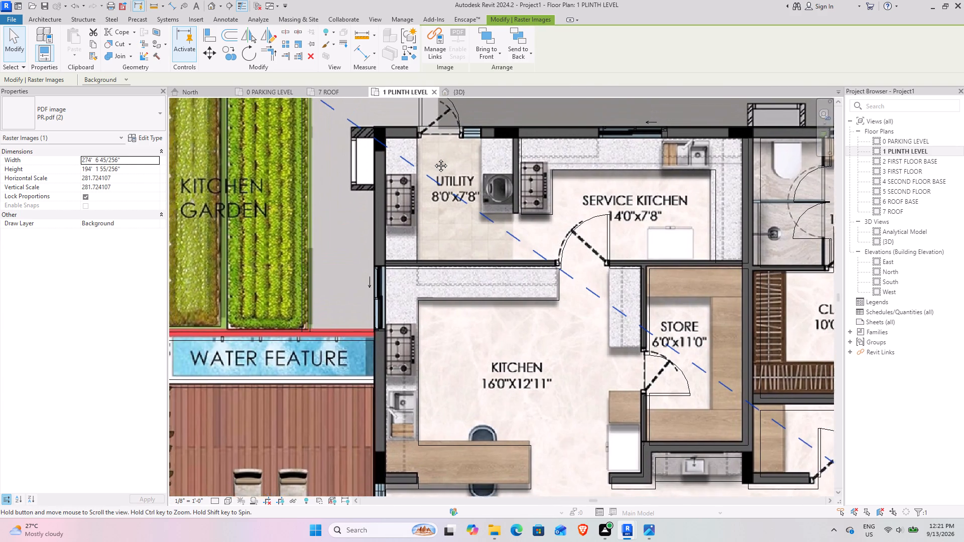
middle_drag(433, 158, 391, 177)
scroll(325, 169, up, 4)
middle_drag(409, 192, 397, 200)
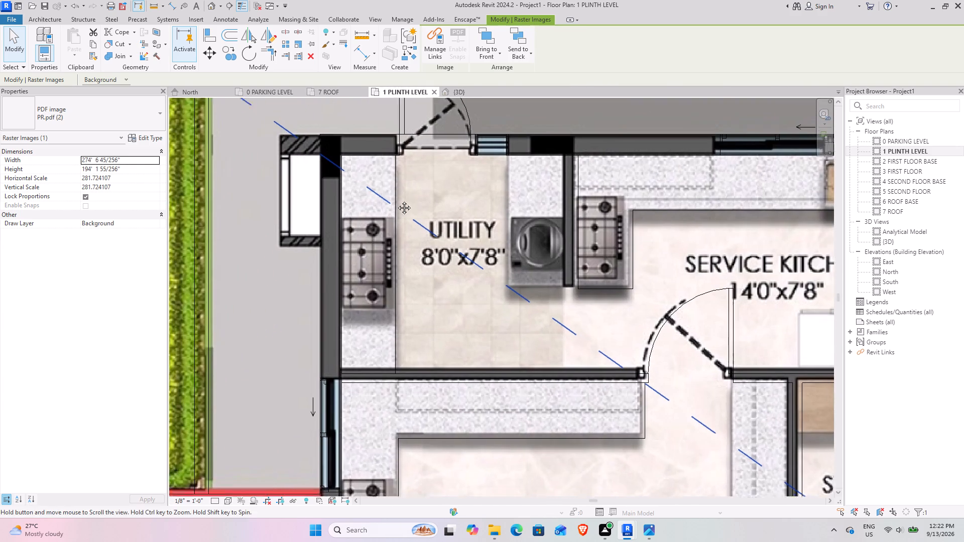
middle_drag(397, 200, 359, 230)
scroll(359, 227, down, 5)
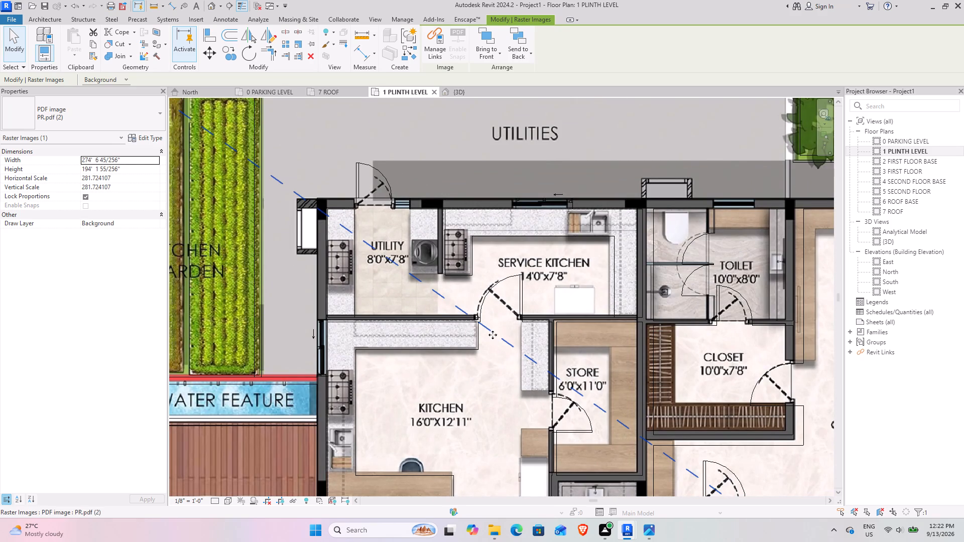
middle_drag(494, 347, 367, 201)
middle_drag(455, 382, 450, 318)
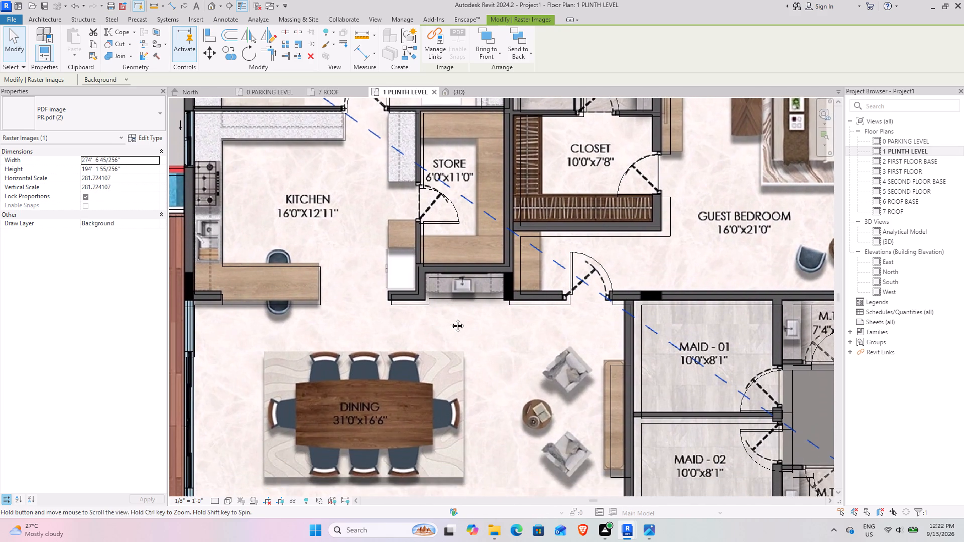
middle_drag(450, 318, 450, 318)
middle_drag(449, 351, 483, 261)
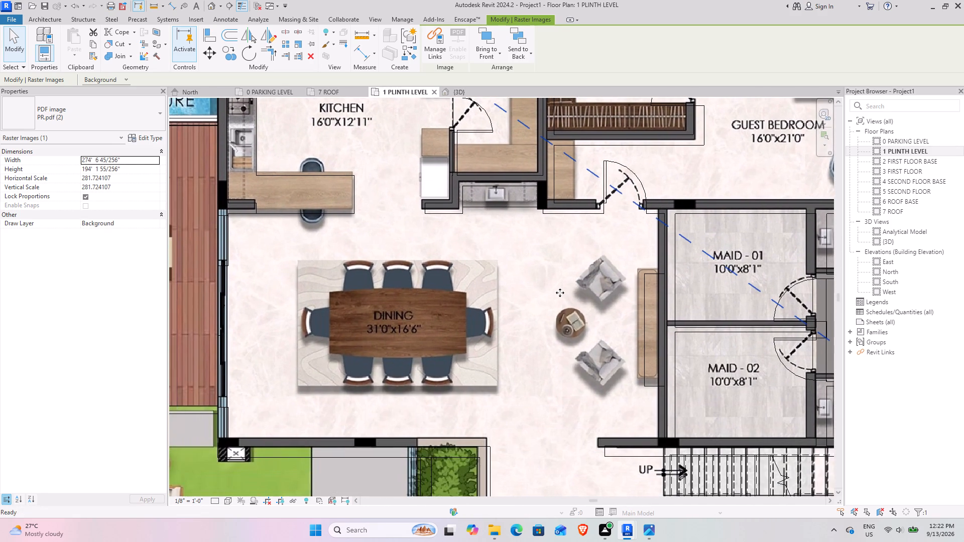
middle_drag(580, 298, 466, 239)
Shrink the PDF underlay proportionally by its corner to about 196' 5" wide.
scroll(465, 240, down, 8)
scroll(509, 268, down, 4)
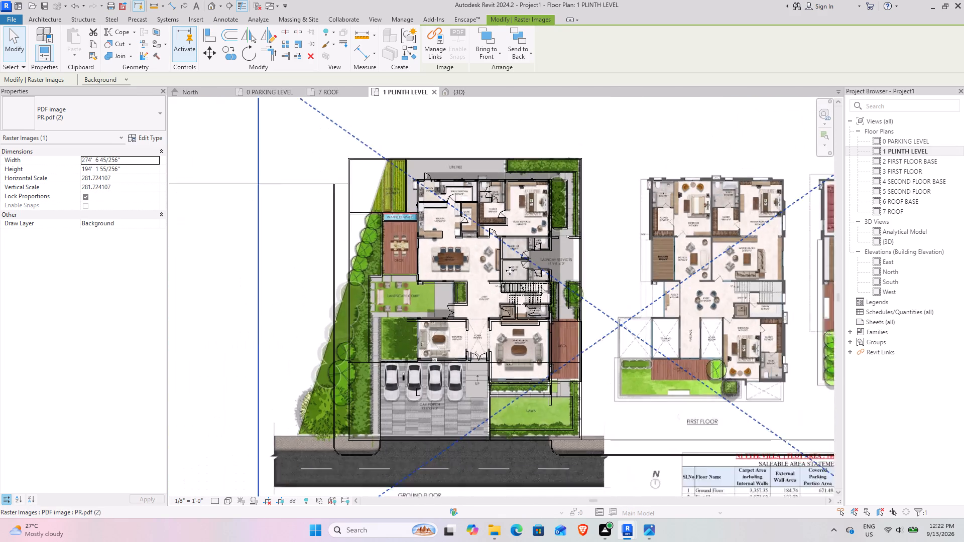
scroll(510, 270, down, 5)
middle_drag(519, 274, 465, 255)
drag(694, 406, 589, 337)
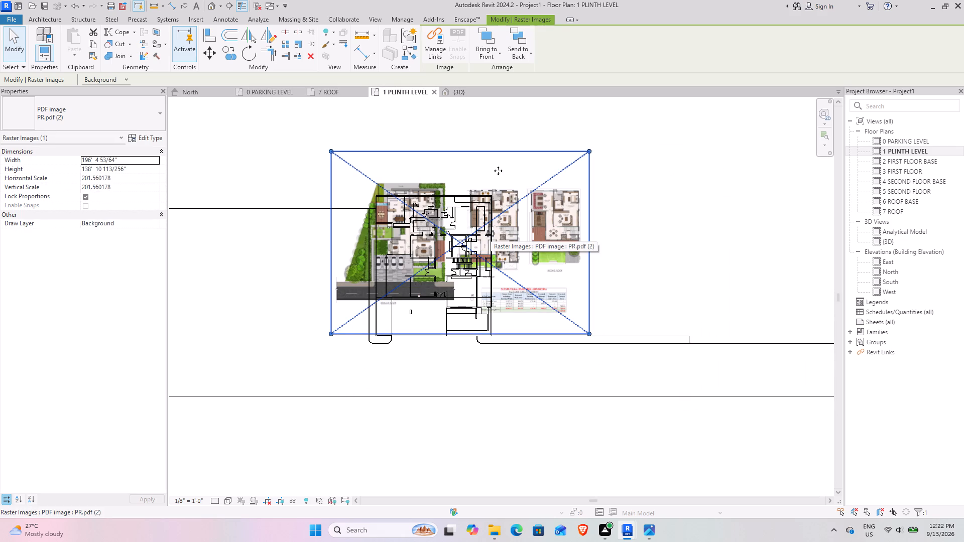
Move the shrunken PDF underlay off the linked house so its plans sit beyond the front plot boundary.
drag(498, 171, 565, 333)
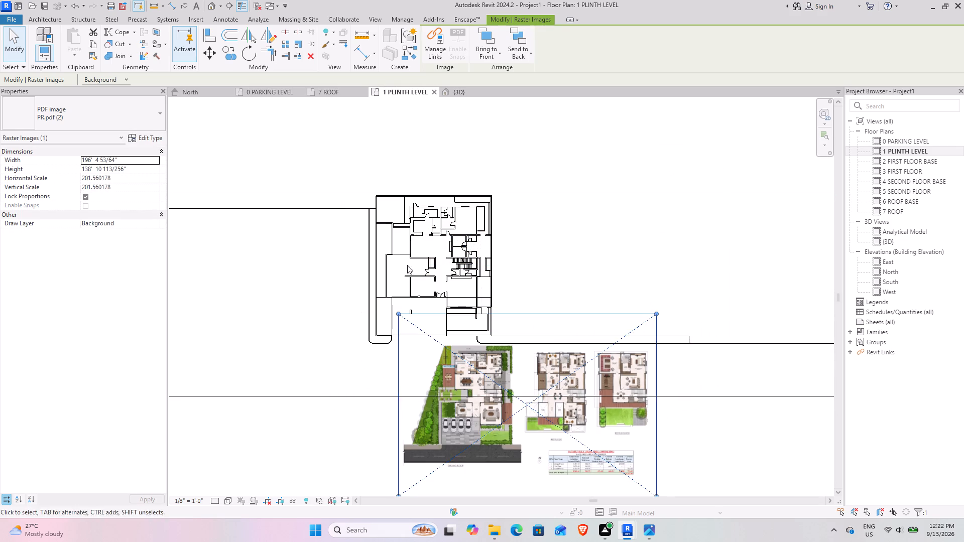
Move the PDF underlay by the outer corner of its utility room column onto the linked house's matching exterior wall corner.
scroll(471, 350, up, 4)
middle_drag(473, 409, 449, 395)
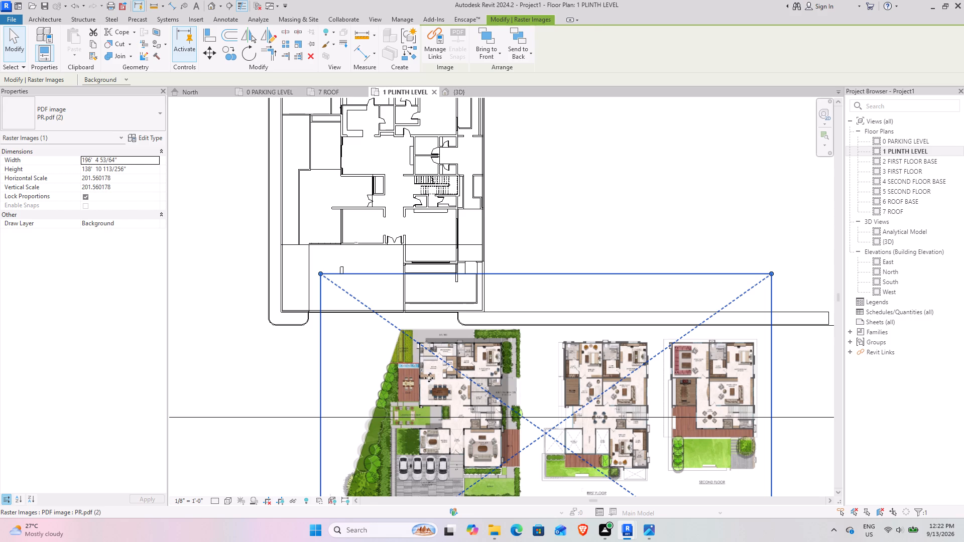
middle_drag(484, 422, 492, 495)
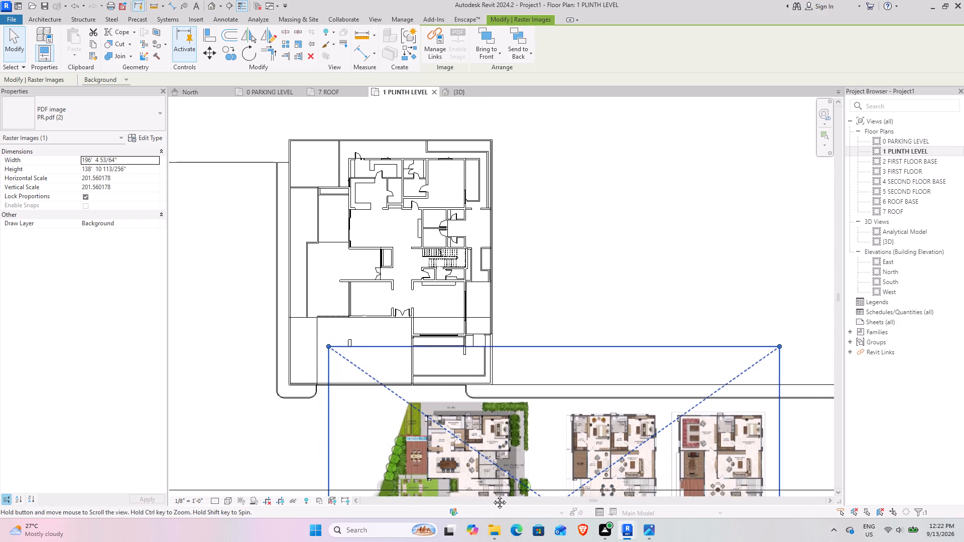
middle_drag(492, 495, 464, 390)
scroll(413, 346, up, 8)
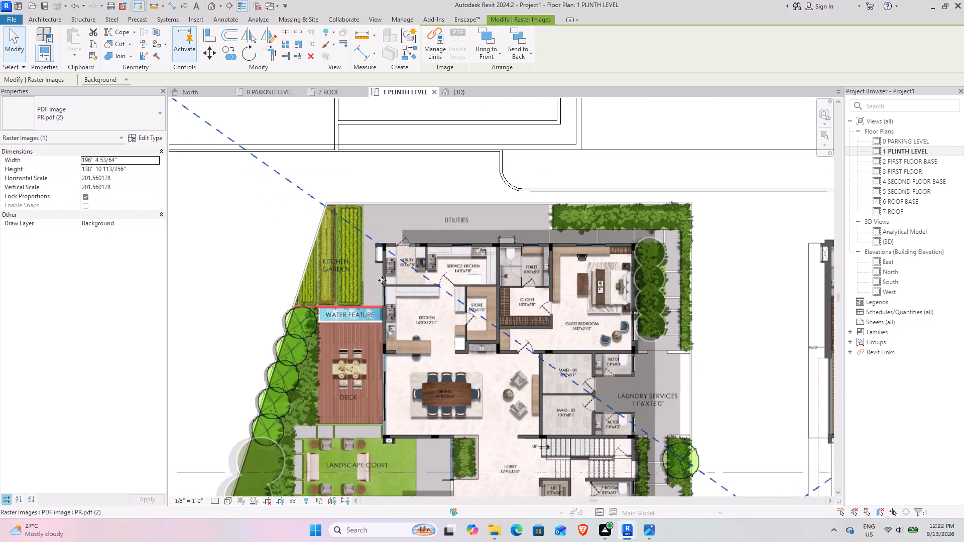
scroll(382, 280, up, 14)
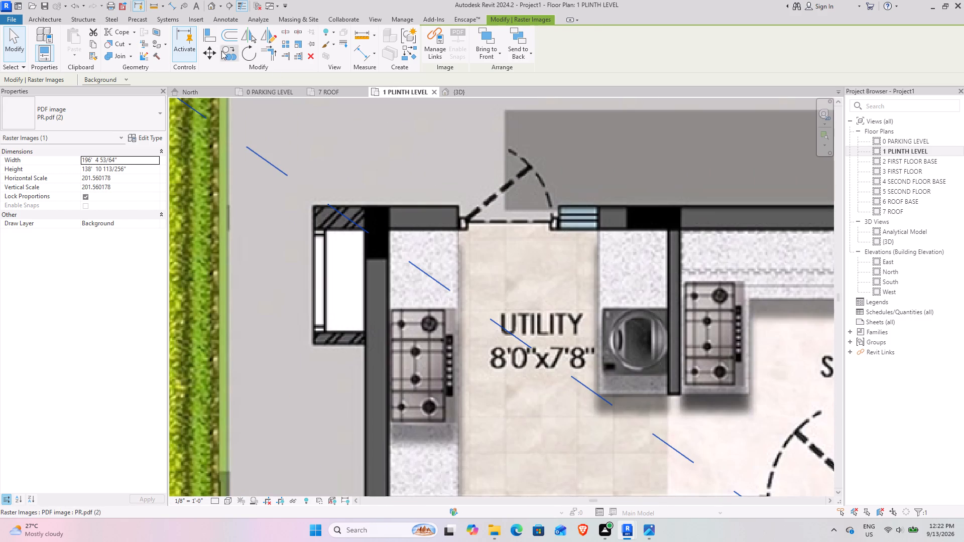
click(209, 49)
scroll(363, 198, up, 5)
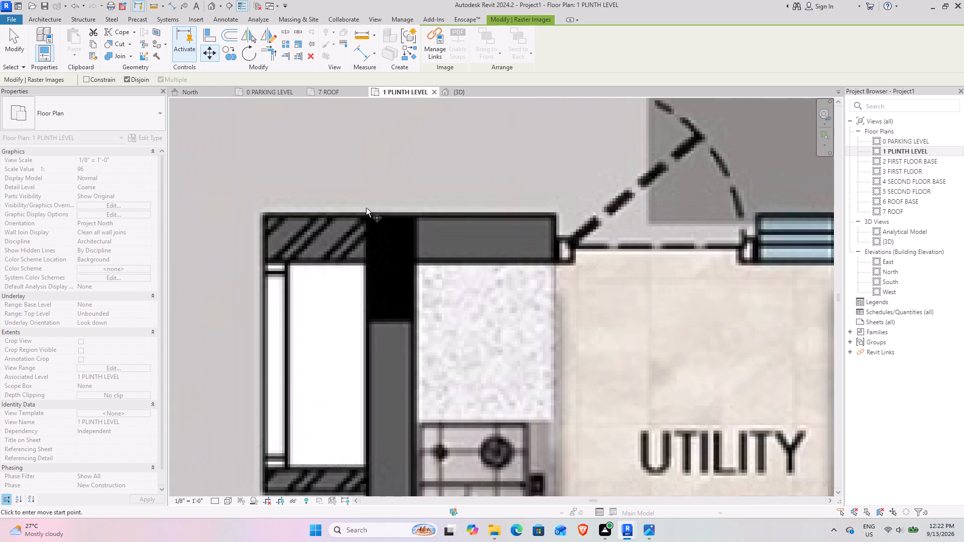
click(366, 215)
scroll(331, 171, down, 3)
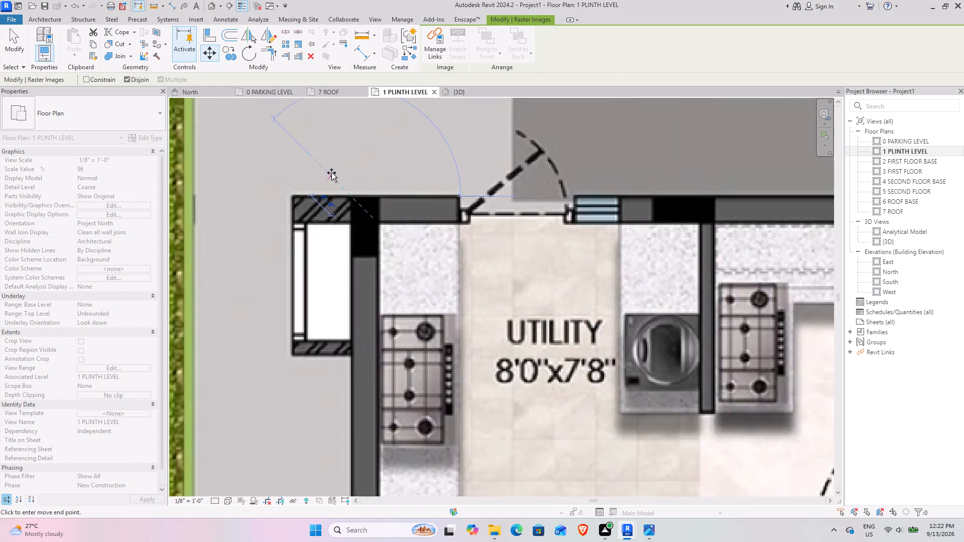
scroll(331, 173, down, 12)
middle_drag(335, 179, 551, 541)
middle_drag(464, 207, 465, 519)
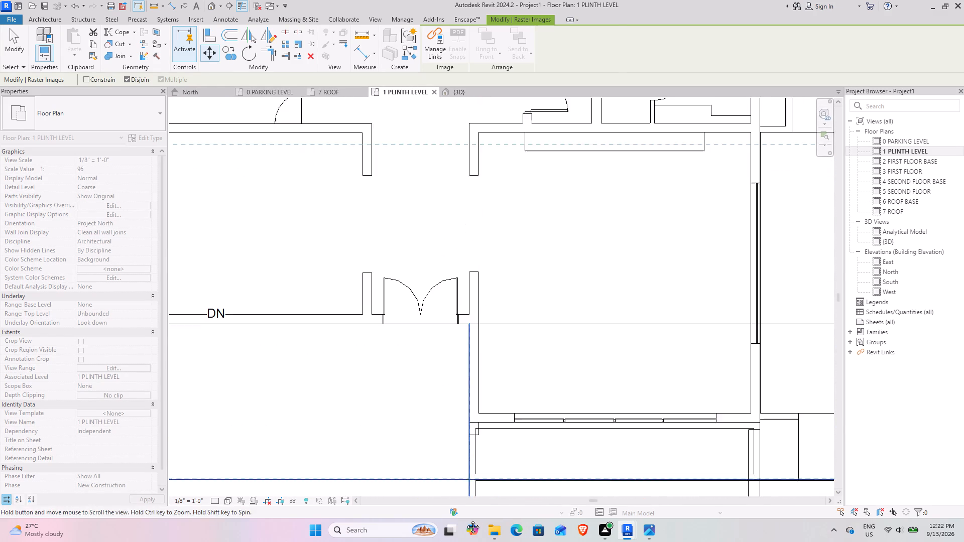
middle_drag(465, 519, 464, 519)
middle_drag(495, 267, 646, 533)
middle_drag(438, 265, 607, 541)
middle_drag(525, 222, 510, 370)
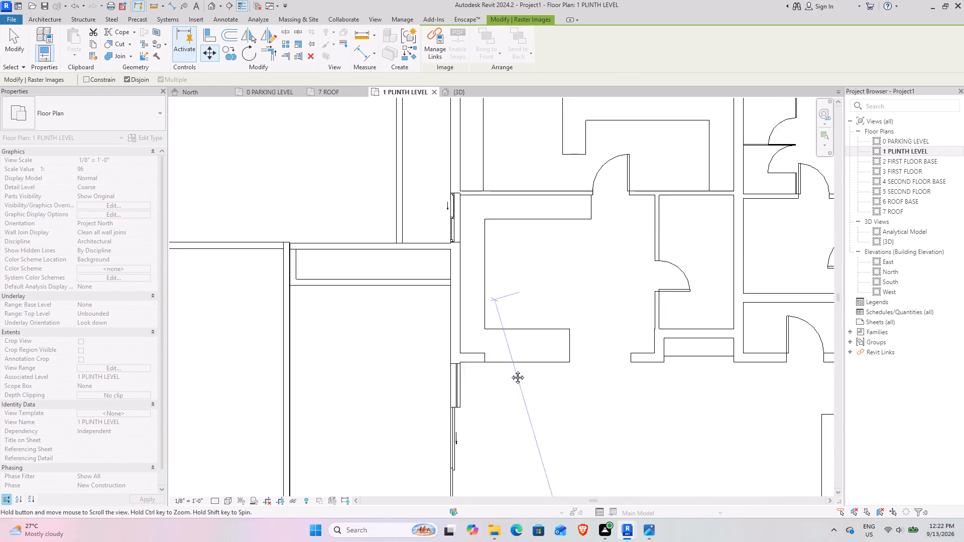
middle_drag(510, 370, 485, 494)
click(411, 291)
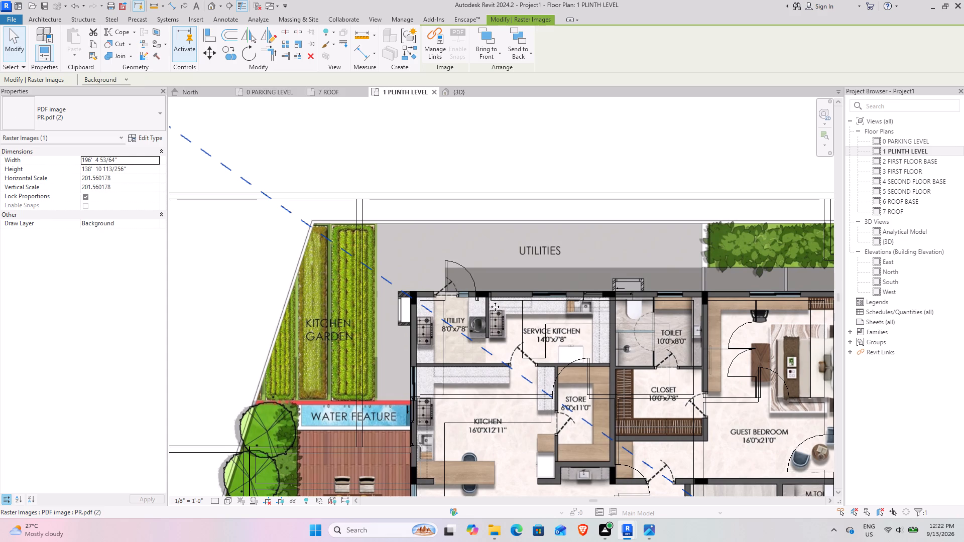
Examine the moved underlay's size and fit against the linked house, from the whole plan down to the utility and kitchen.
middle_drag(503, 390, 419, 266)
scroll(409, 264, down, 8)
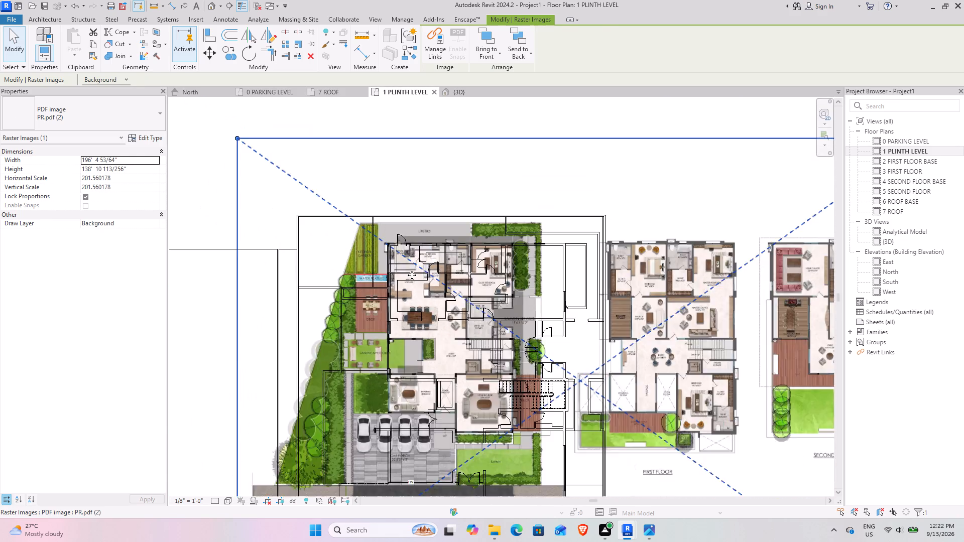
scroll(412, 275, down, 9)
scroll(411, 308, up, 13)
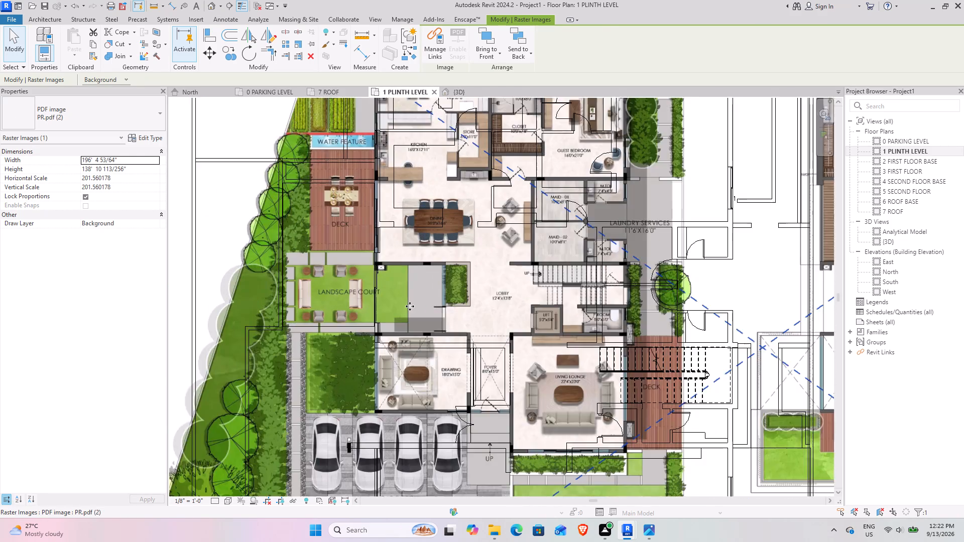
scroll(410, 306, up, 4)
middle_drag(425, 191, 439, 420)
middle_drag(413, 236, 399, 310)
scroll(391, 187, up, 4)
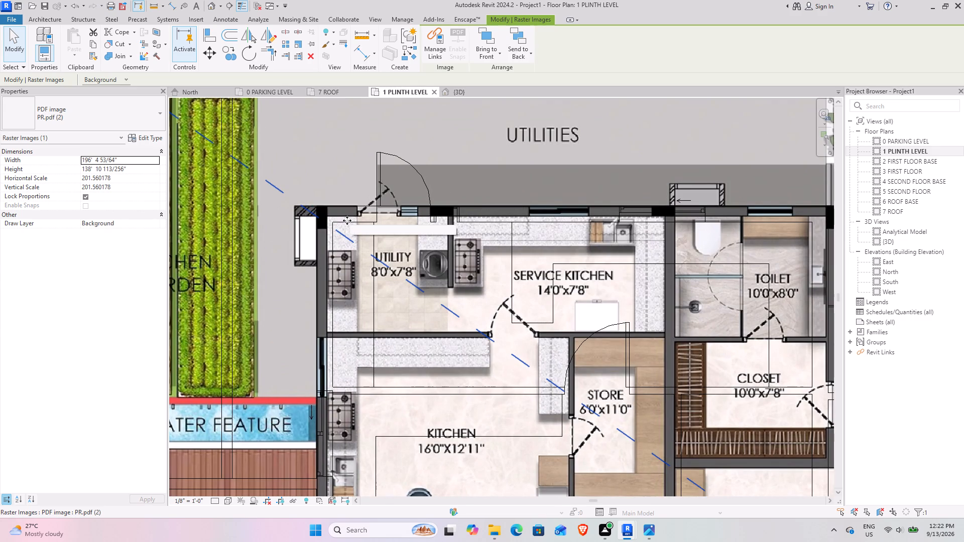
Scale the underlay graphically from the aligned utility corner, bringing its service kitchen–toilet wall face to the linked wall, about 280' 3" wide.
click(298, 43)
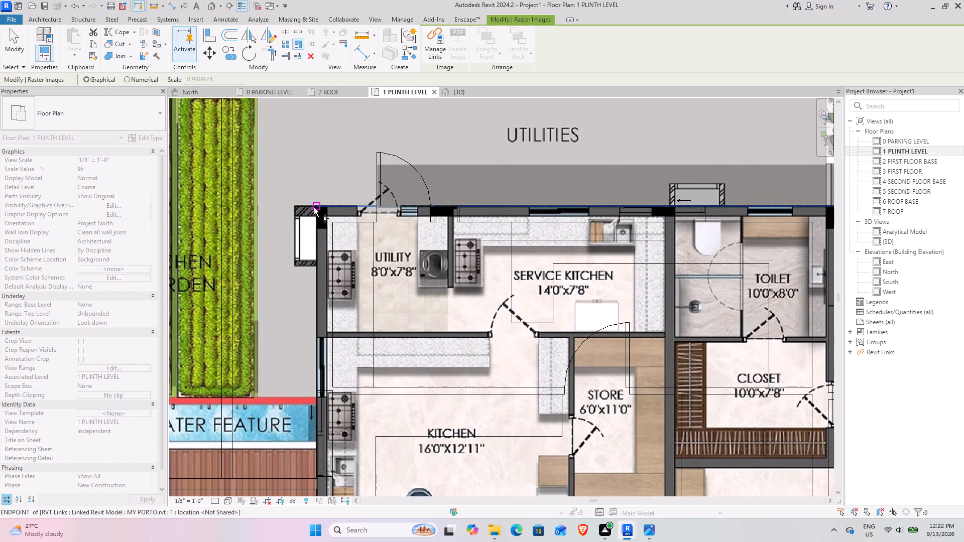
click(314, 204)
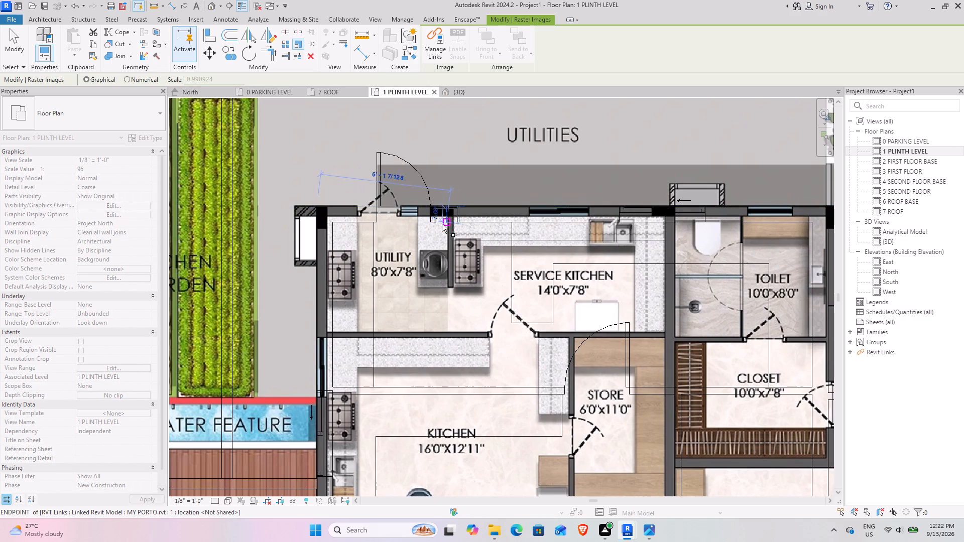
scroll(609, 219, down, 3)
middle_drag(609, 219, 404, 250)
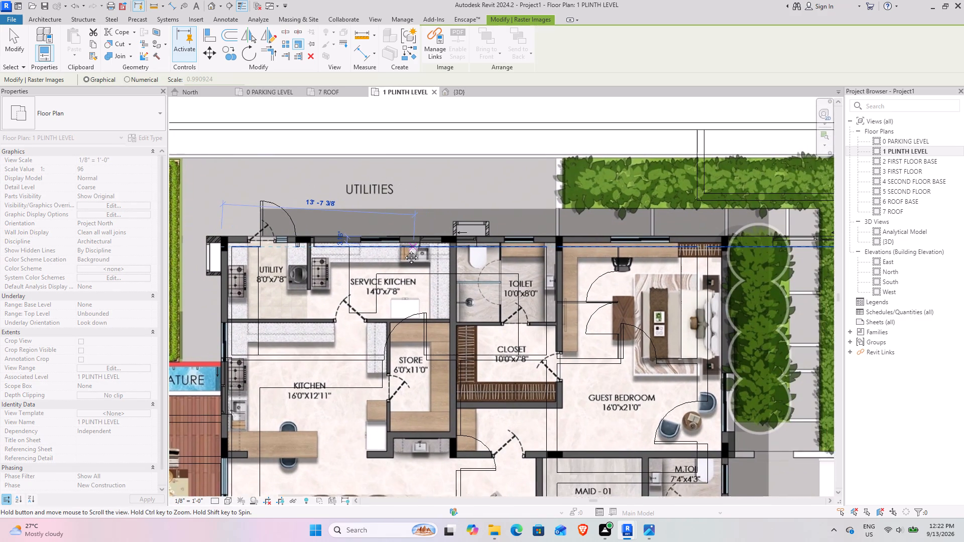
middle_drag(404, 250, 399, 253)
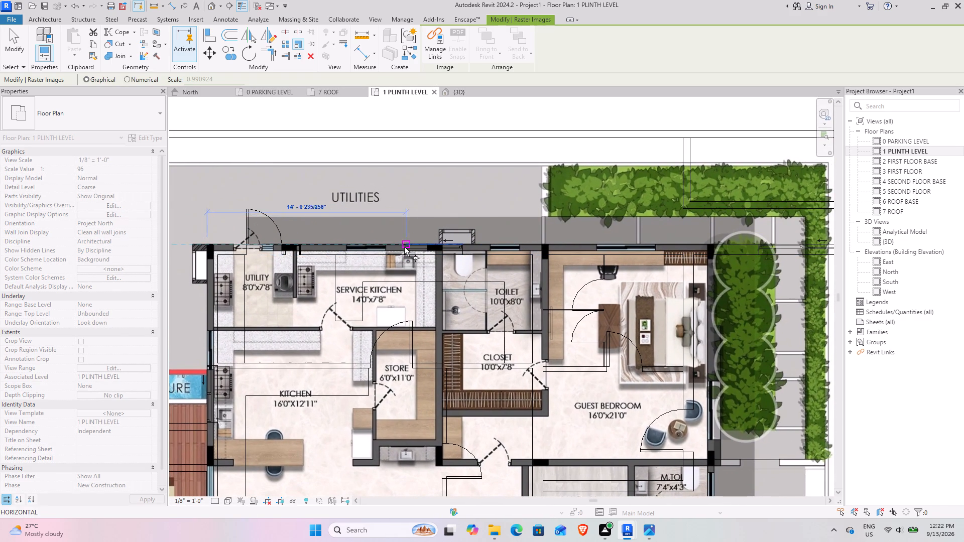
scroll(406, 246, up, 8)
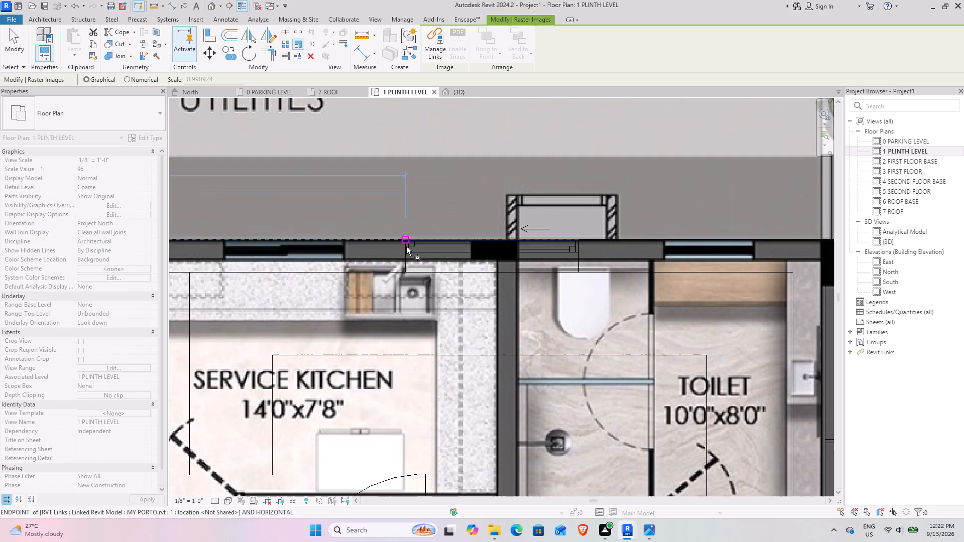
scroll(406, 246, down, 3)
middle_drag(406, 246, 466, 235)
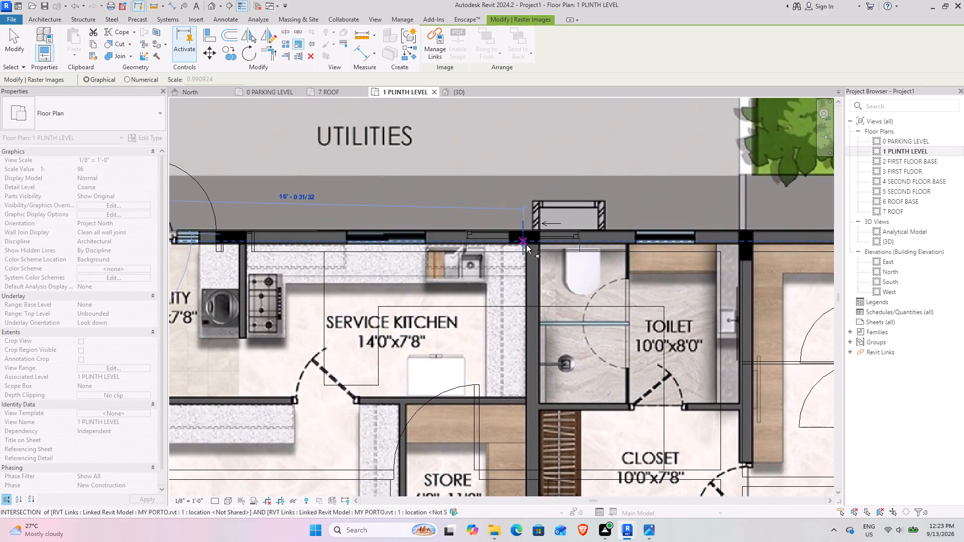
scroll(527, 234, up, 8)
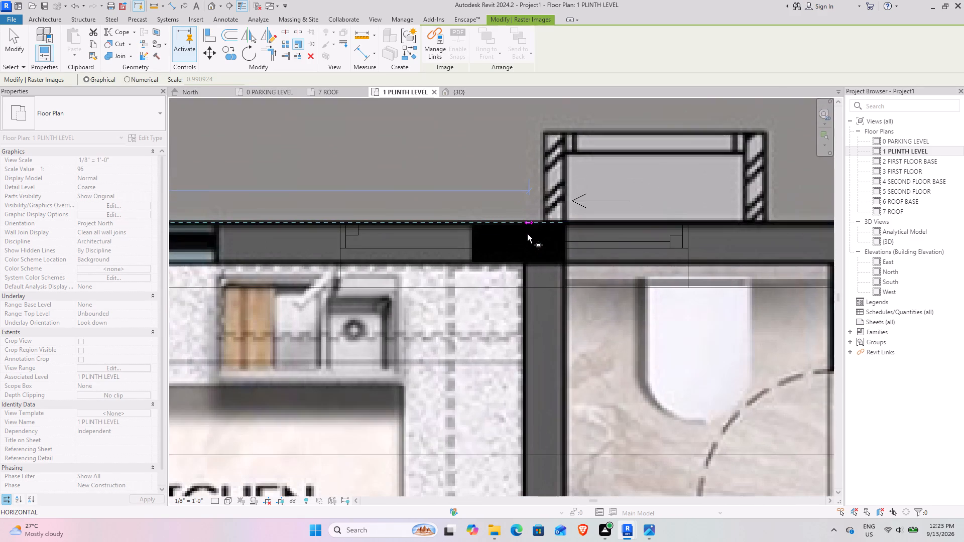
scroll(524, 226, up, 4)
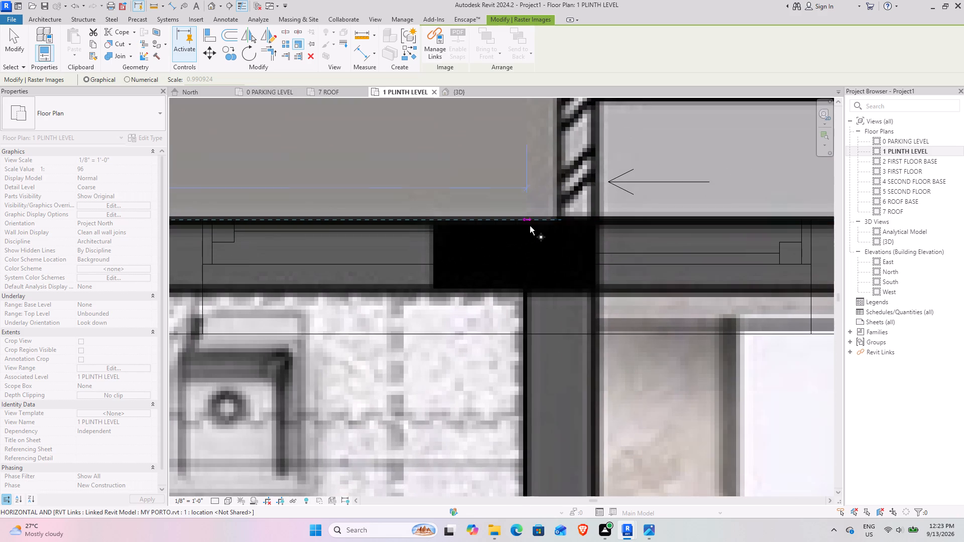
click(596, 225)
scroll(596, 225, down, 8)
middle_drag(620, 222, 323, 222)
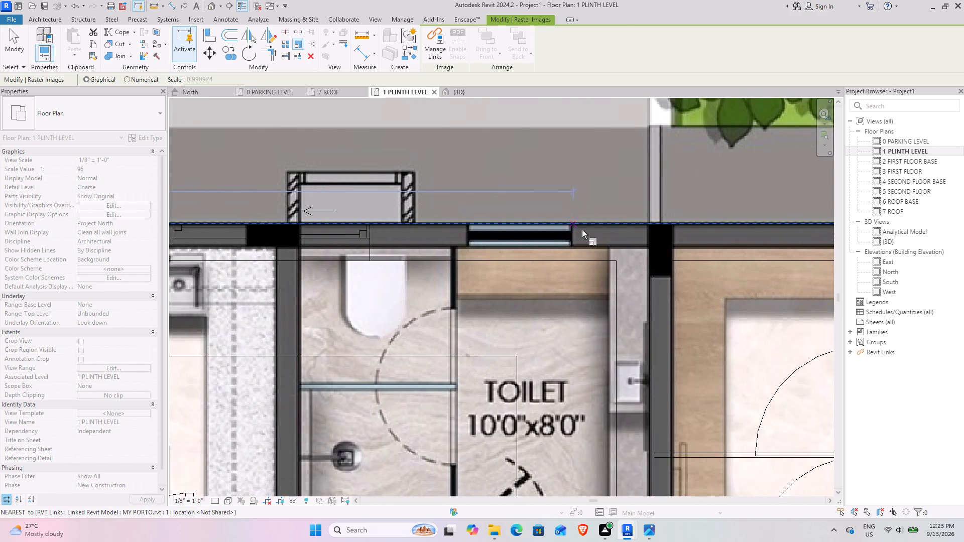
click(655, 266)
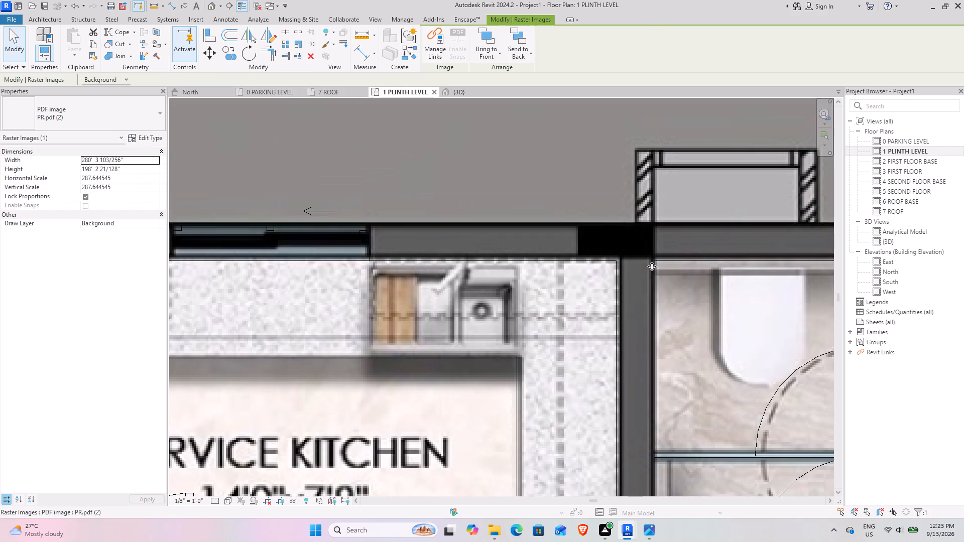
Examine the enlarged underlay's fit from the kitchen through the dining room and lobby to the foyer entrance, and deselect it.
scroll(652, 266, down, 9)
middle_drag(599, 305, 551, 136)
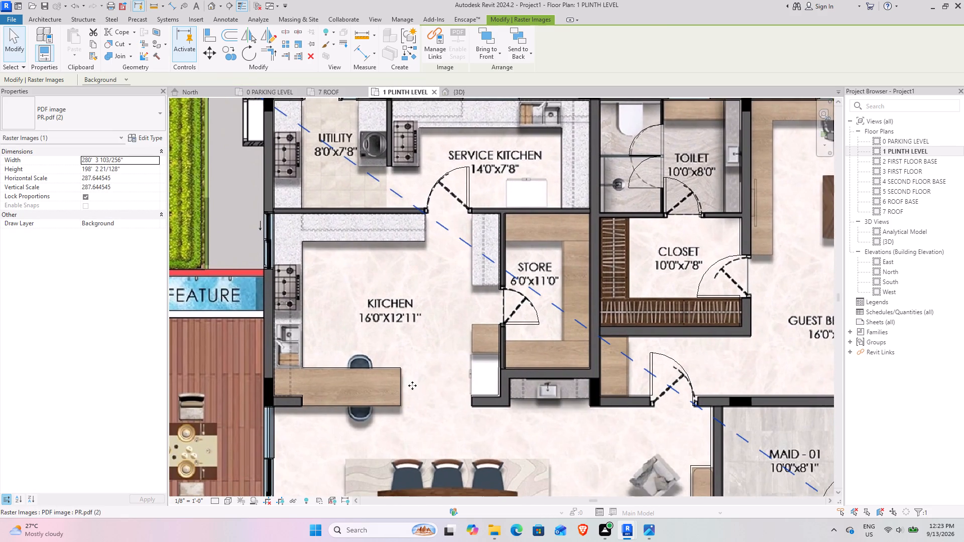
middle_drag(408, 382, 437, 232)
middle_drag(368, 428, 335, 300)
middle_drag(401, 364, 304, 244)
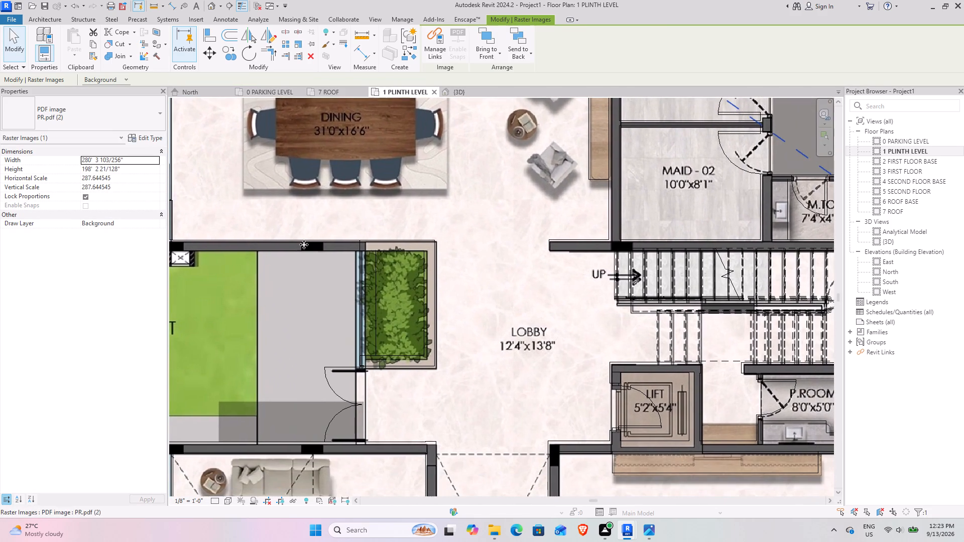
middle_drag(414, 420, 402, 246)
middle_drag(419, 388, 413, 318)
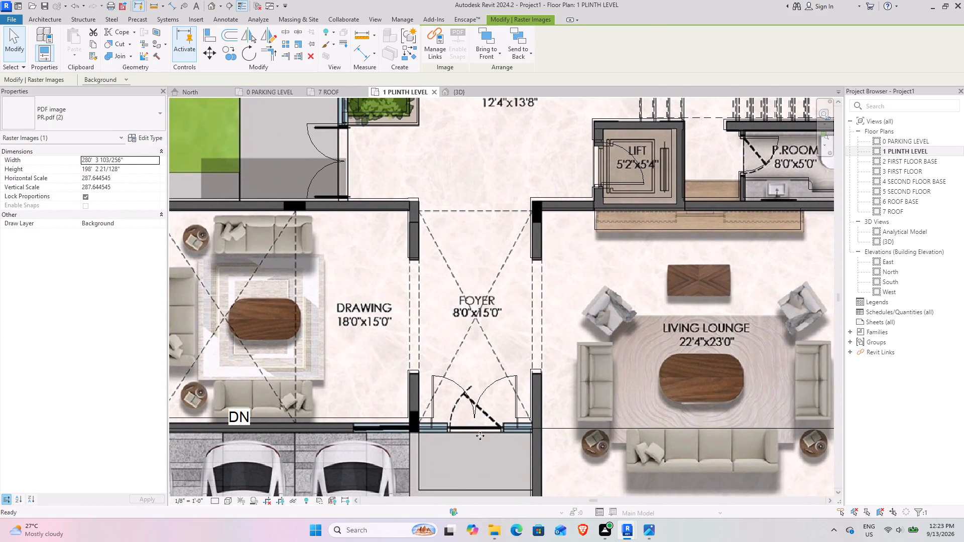
scroll(390, 441, up, 4)
scroll(458, 426, up, 4)
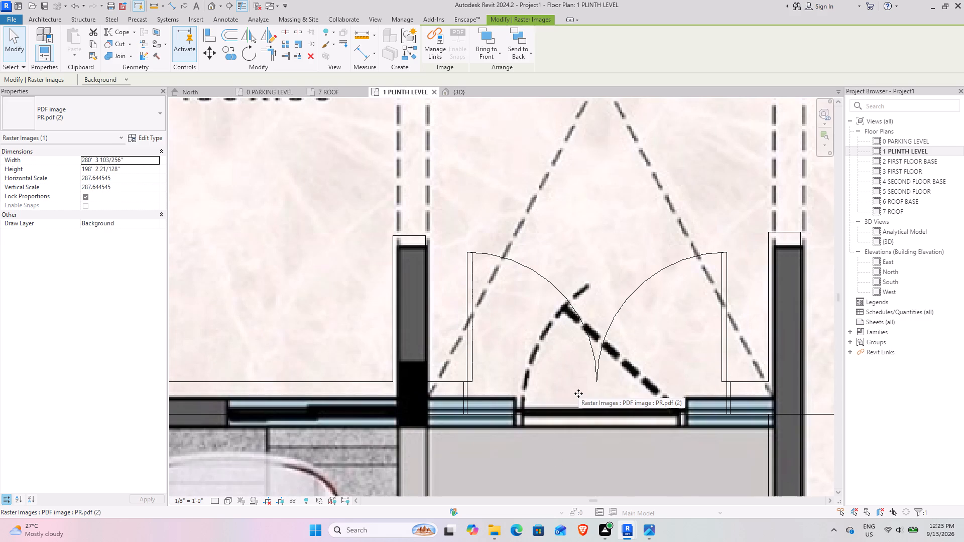
scroll(578, 393, down, 4)
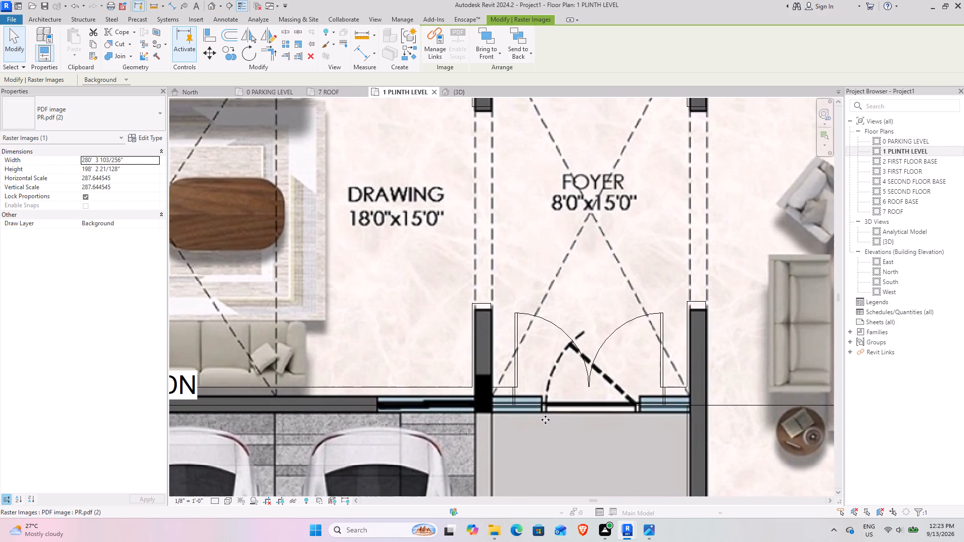
key(Escape)
key(Escape)
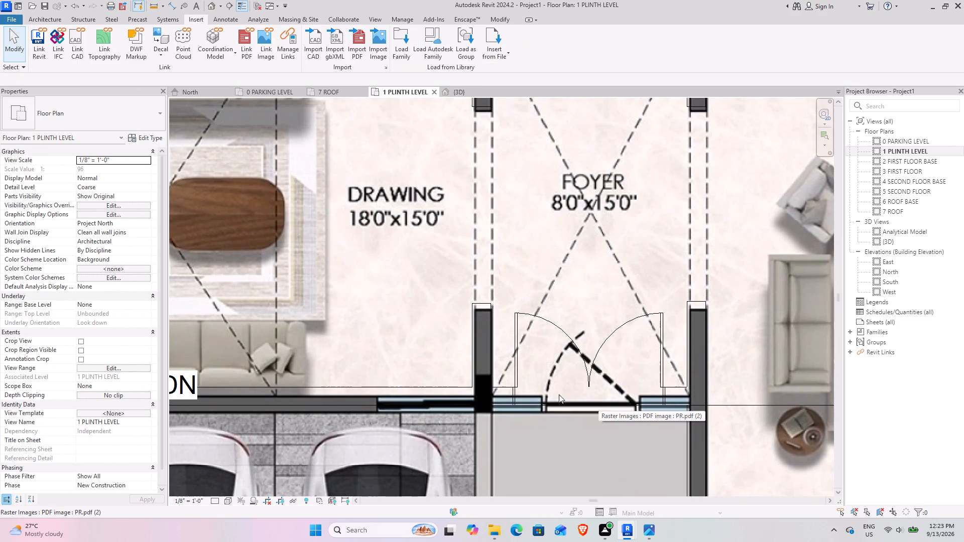
Examine the underlay's wall alignment around the drawing room, foyer, lift, living lounge and lobby.
scroll(549, 329, down, 8)
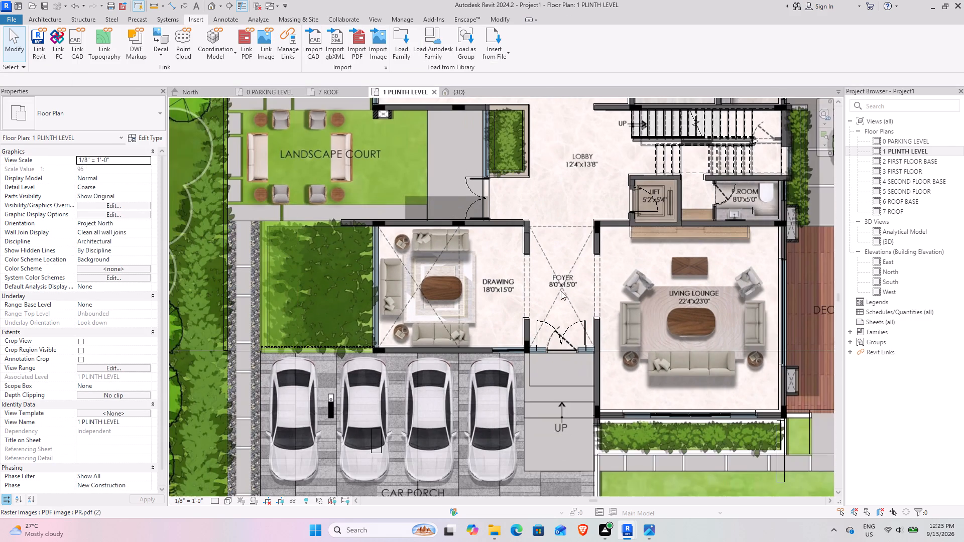
middle_drag(573, 260, 591, 372)
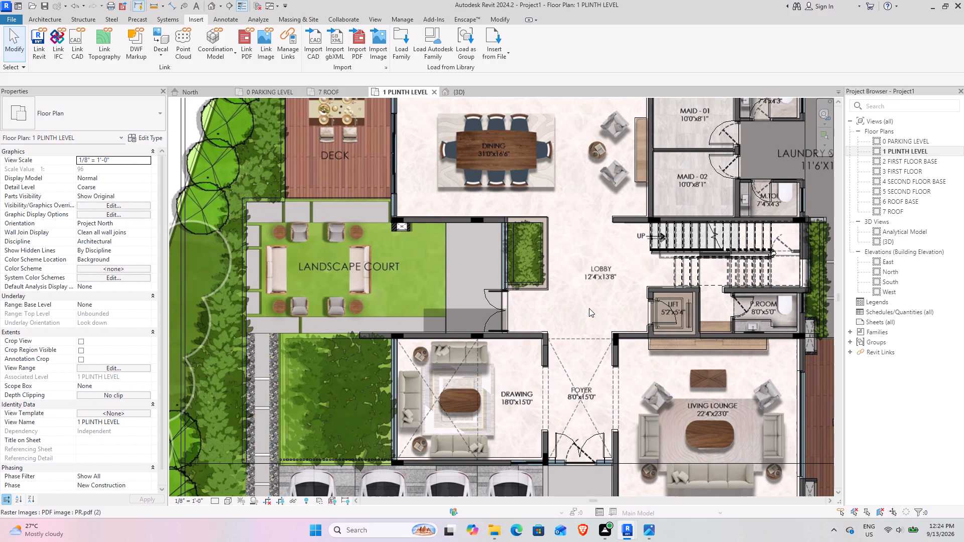
scroll(559, 464, up, 8)
scroll(455, 261, down, 3)
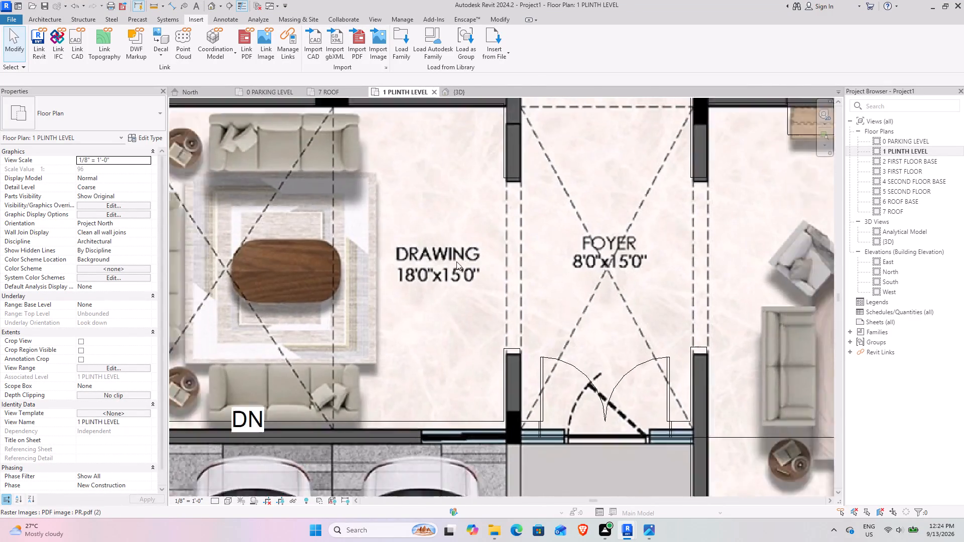
scroll(456, 261, down, 2)
middle_drag(532, 175, 538, 261)
middle_drag(413, 344, 386, 300)
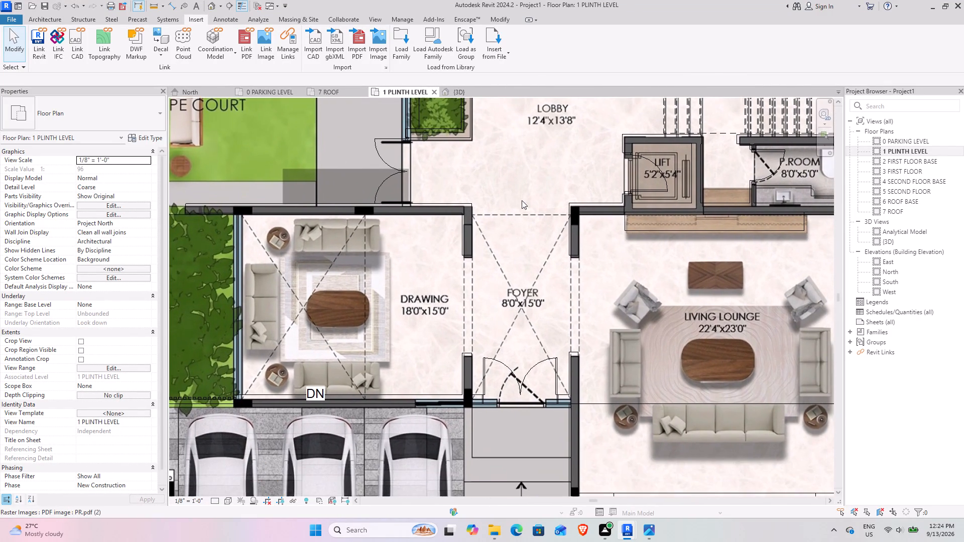
middle_drag(522, 200, 522, 227)
scroll(610, 231, up, 7)
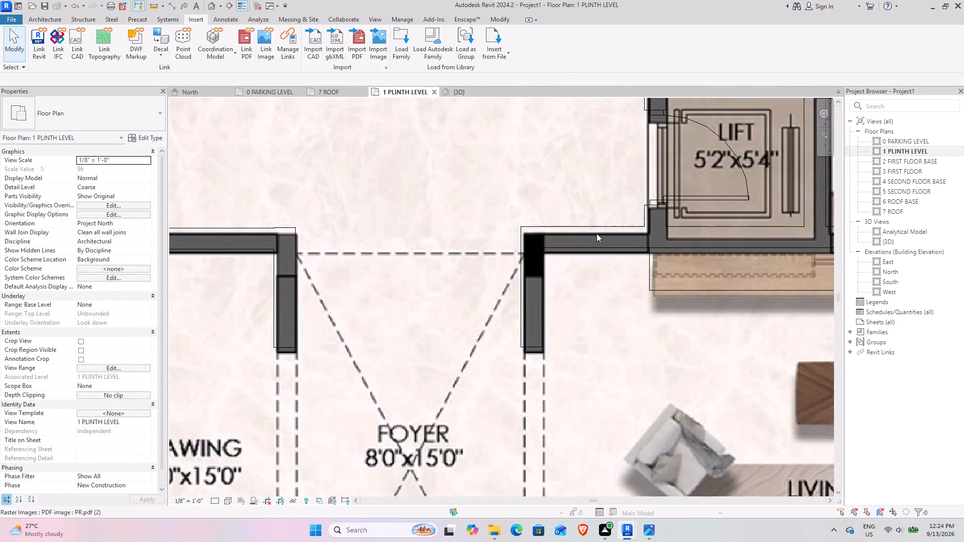
scroll(550, 233, down, 10)
middle_drag(593, 268, 564, 258)
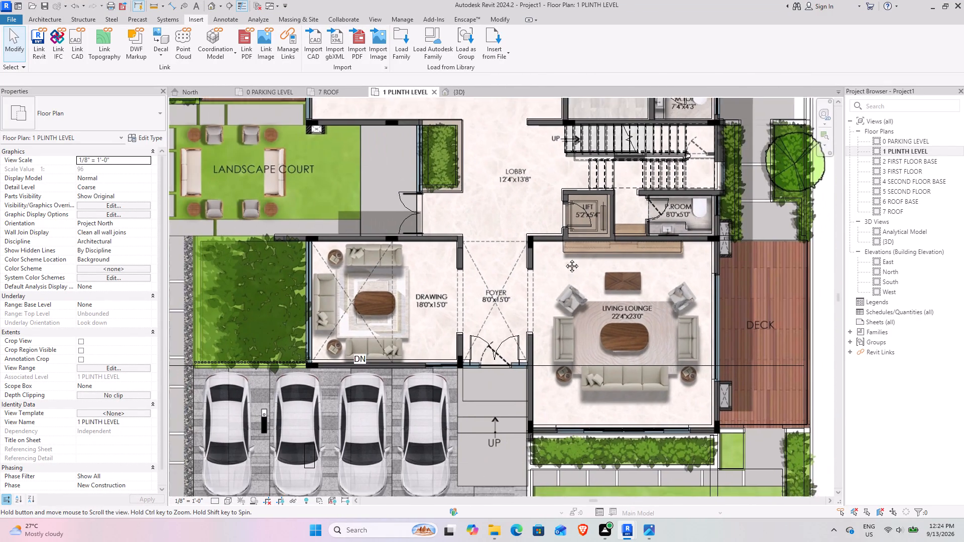
middle_drag(564, 258, 523, 200)
middle_drag(522, 198, 536, 383)
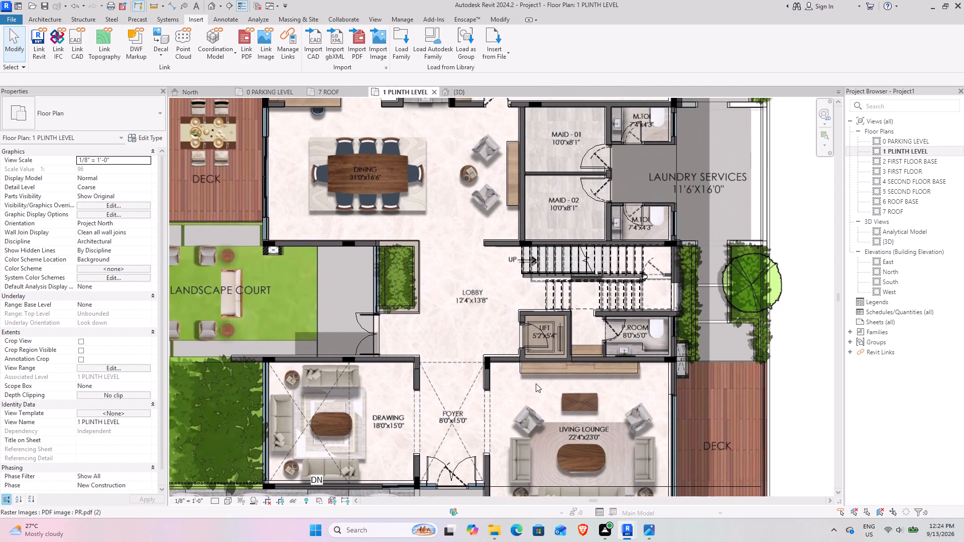
Examine the underlay's wall alignment from the lobby and lift through the maid rooms and guest bedroom to the kitchen and utility.
scroll(495, 360, up, 5)
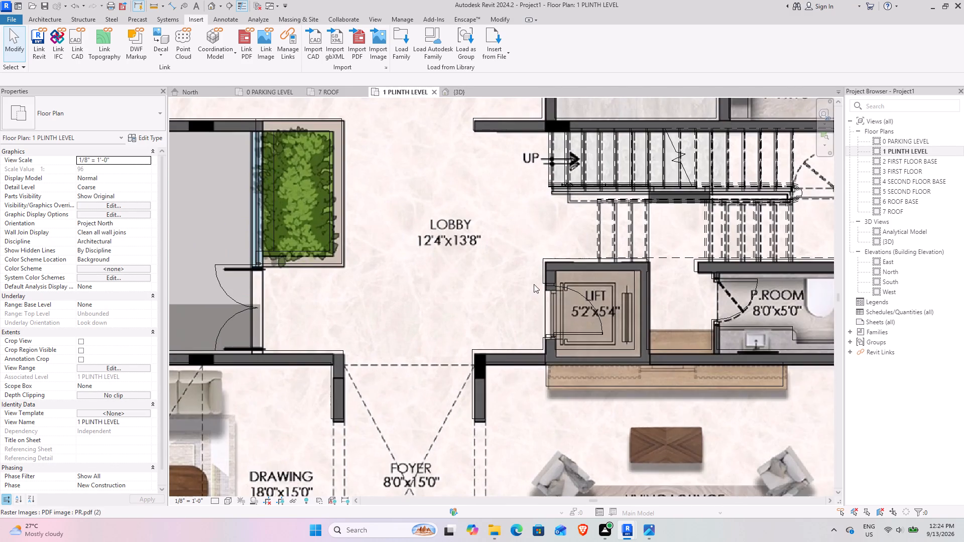
scroll(534, 284, down, 5)
middle_drag(502, 230, 486, 404)
scroll(541, 260, up, 8)
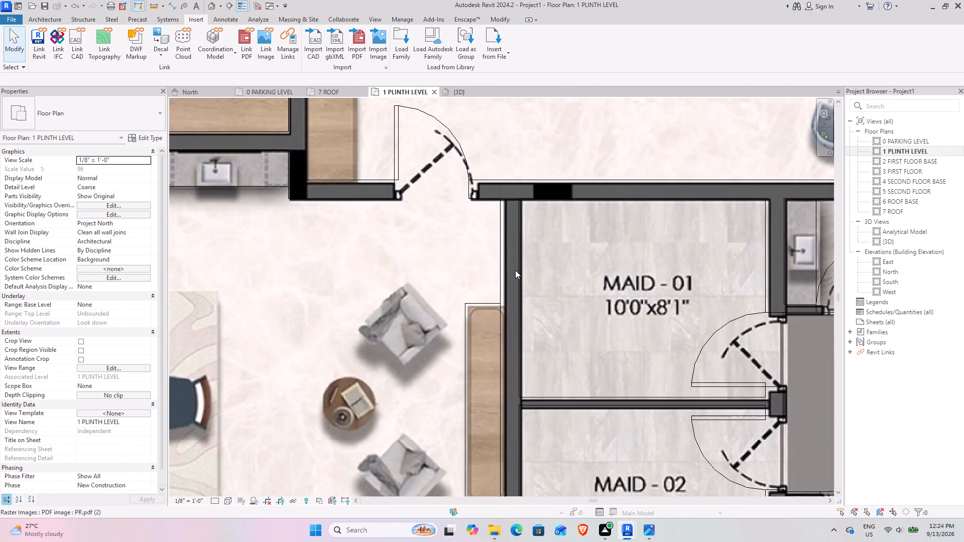
scroll(531, 263, down, 5)
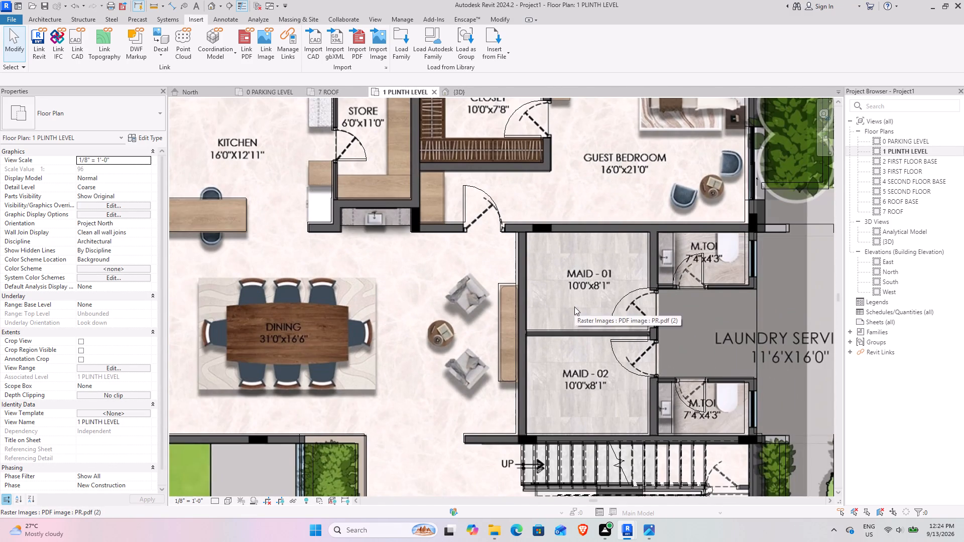
middle_drag(559, 308, 463, 328)
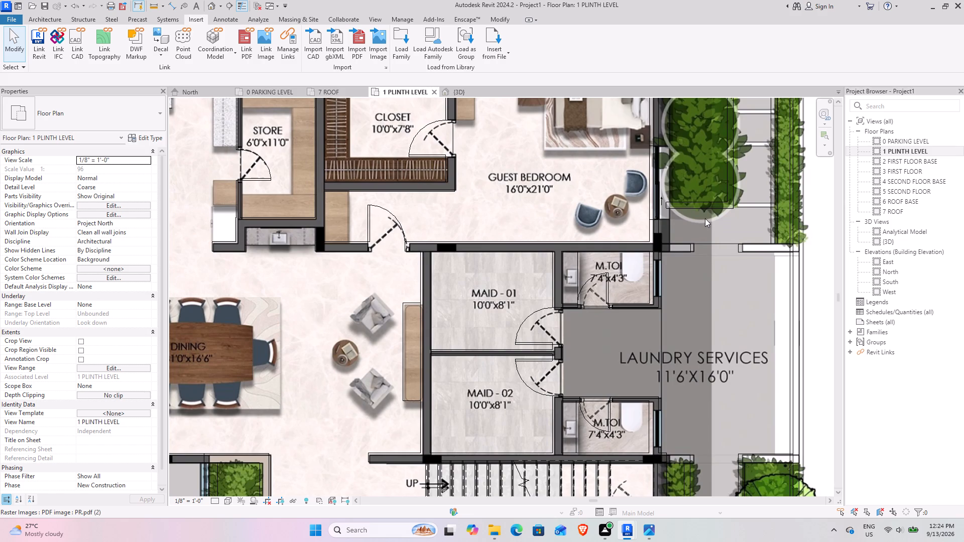
middle_drag(427, 178, 534, 339)
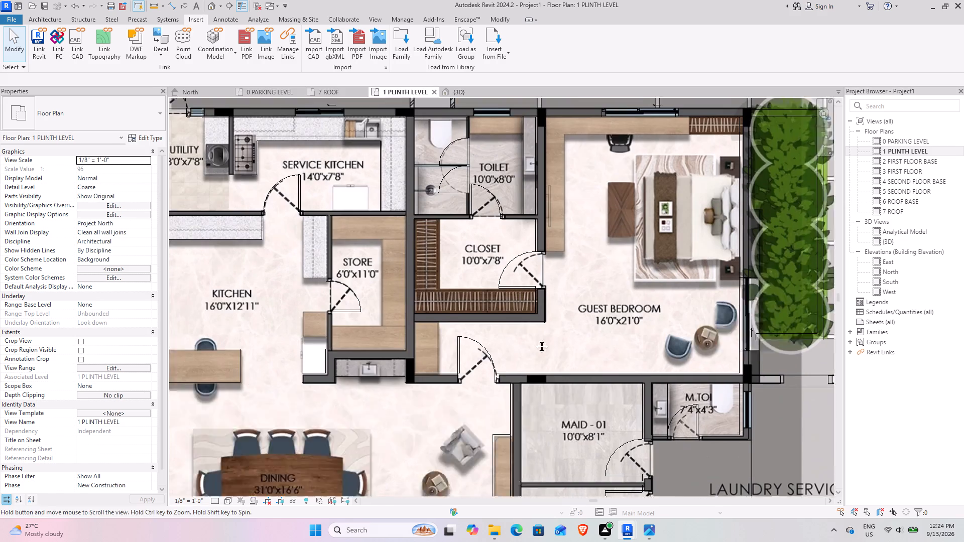
middle_drag(534, 339, 541, 349)
middle_drag(478, 214, 512, 240)
middle_drag(271, 221, 440, 155)
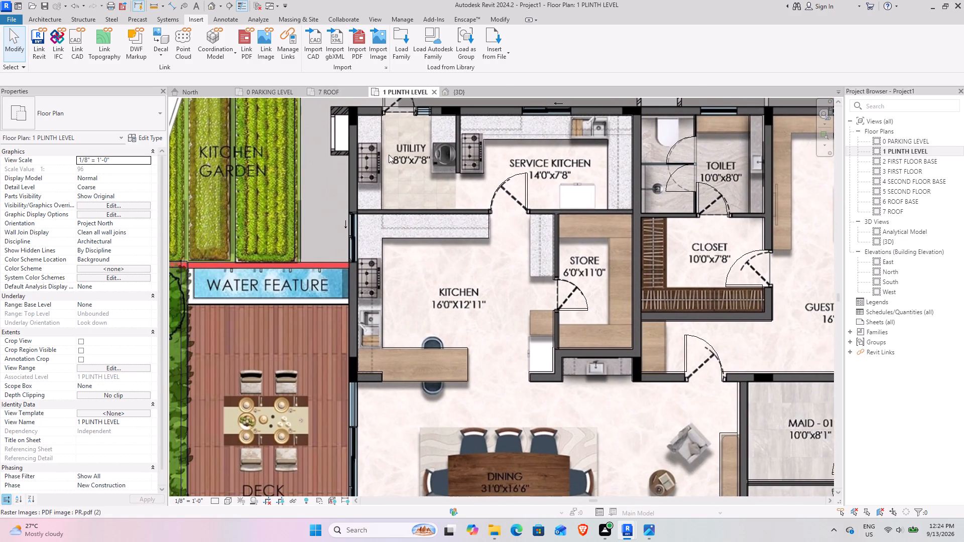
middle_drag(391, 177, 370, 241)
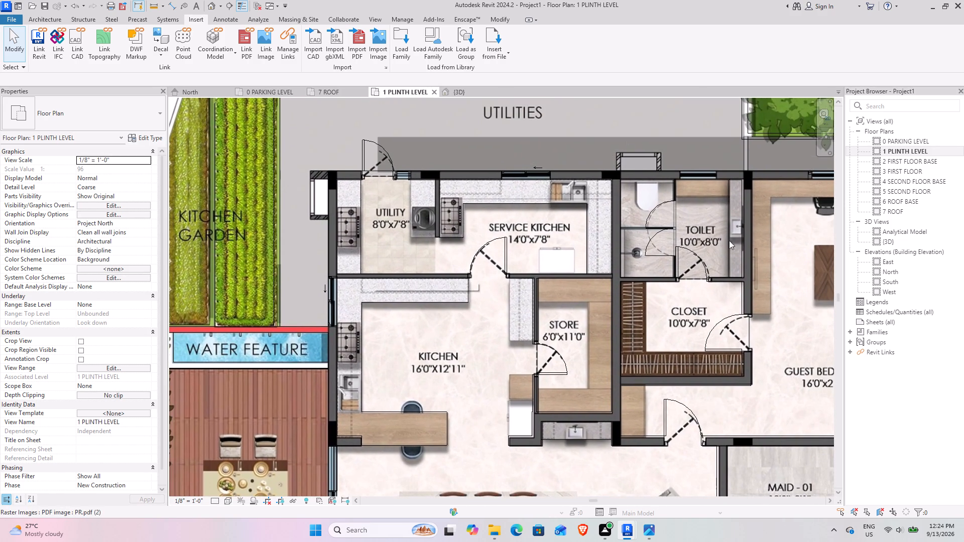
Examine the underlay's fit against the linked walls and doors around the toilet, closet, service kitchen and guest bedroom.
scroll(672, 217, up, 8)
middle_drag(674, 303, 593, 291)
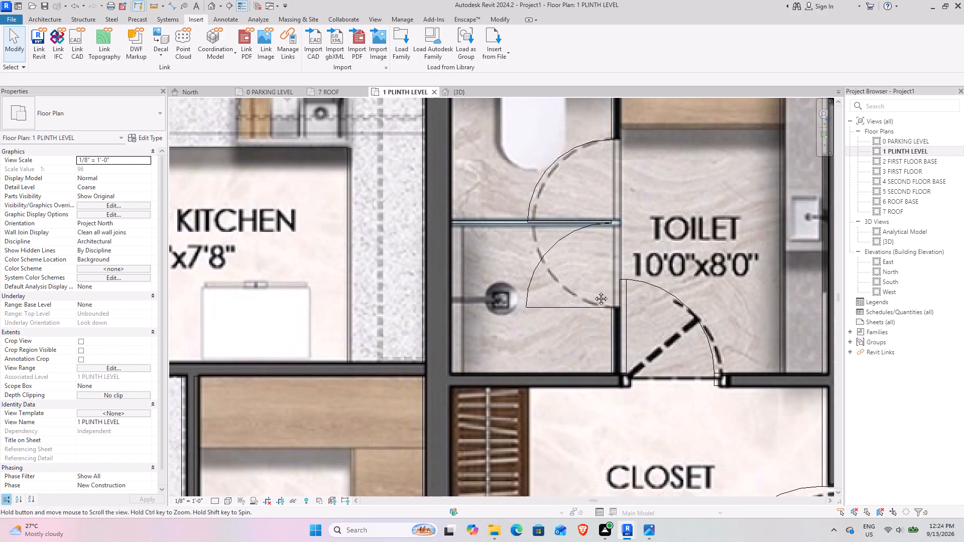
middle_drag(593, 291, 590, 291)
scroll(662, 347, down, 4)
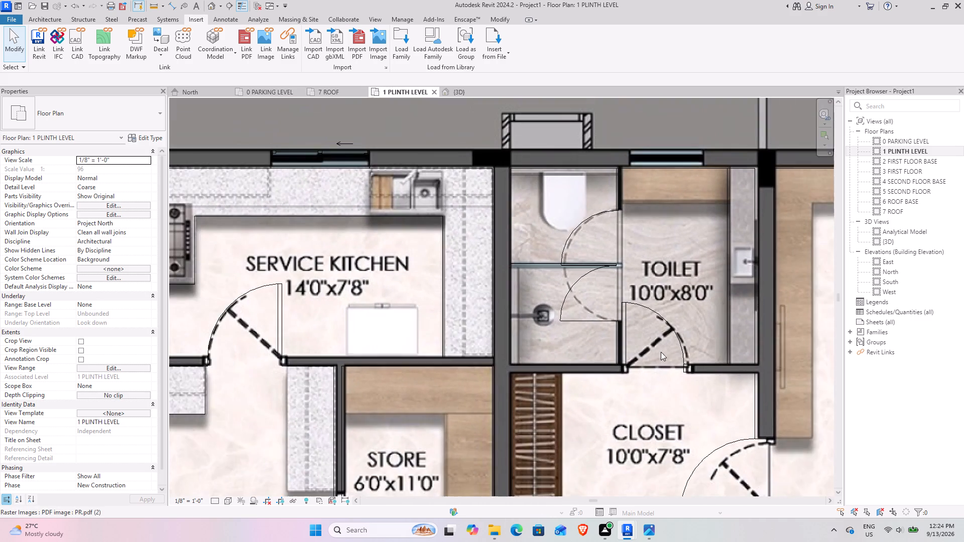
middle_drag(651, 369, 583, 369)
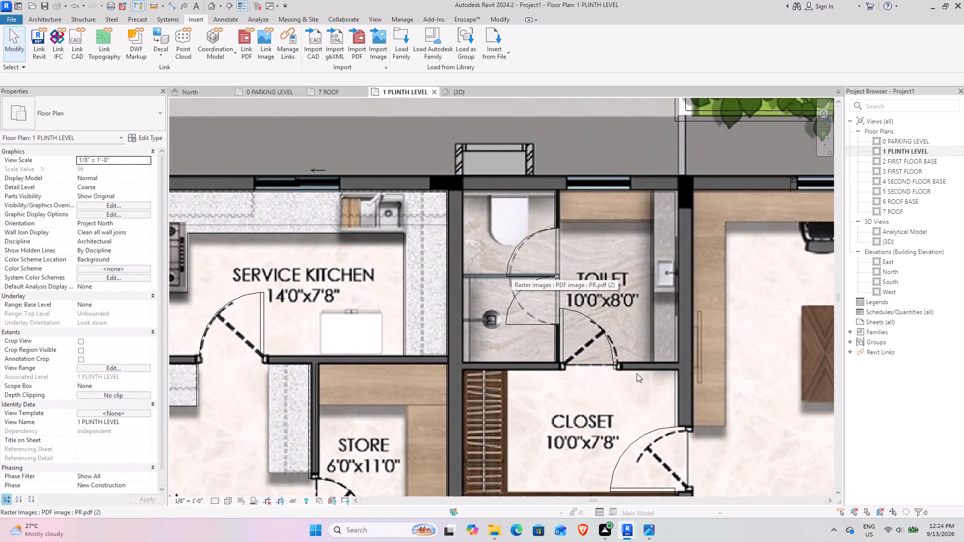
scroll(510, 350, down, 4)
middle_drag(618, 412, 493, 351)
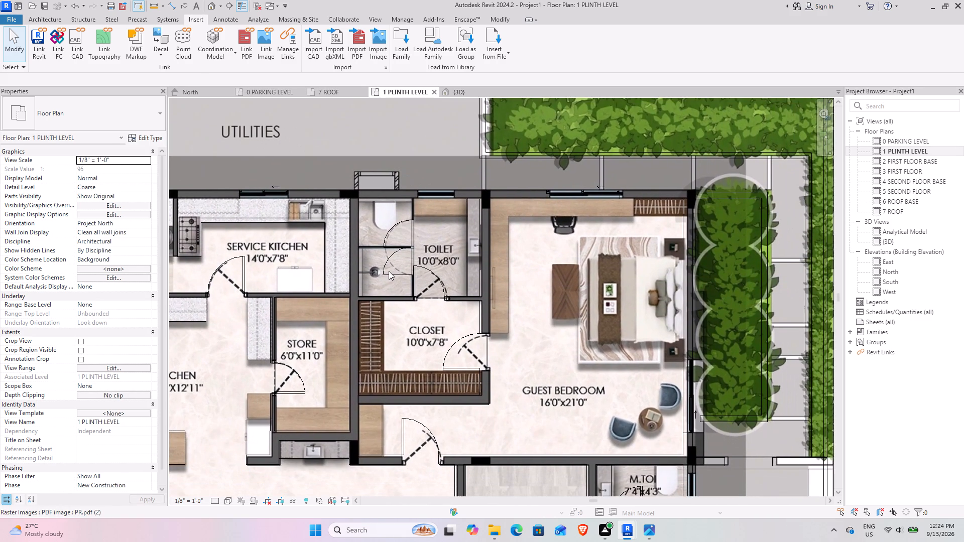
scroll(475, 383, down, 3)
middle_drag(480, 425, 472, 356)
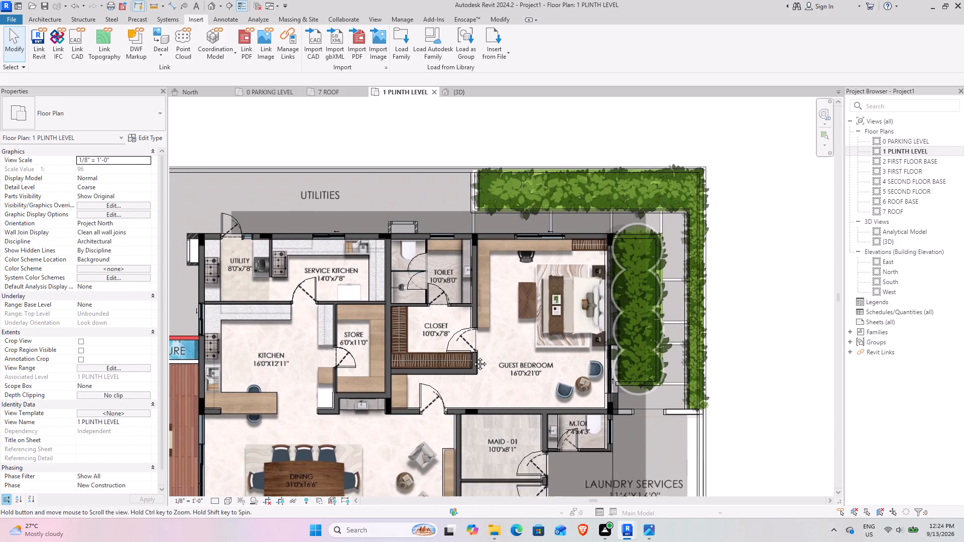
middle_drag(472, 356, 472, 289)
scroll(527, 350, down, 2)
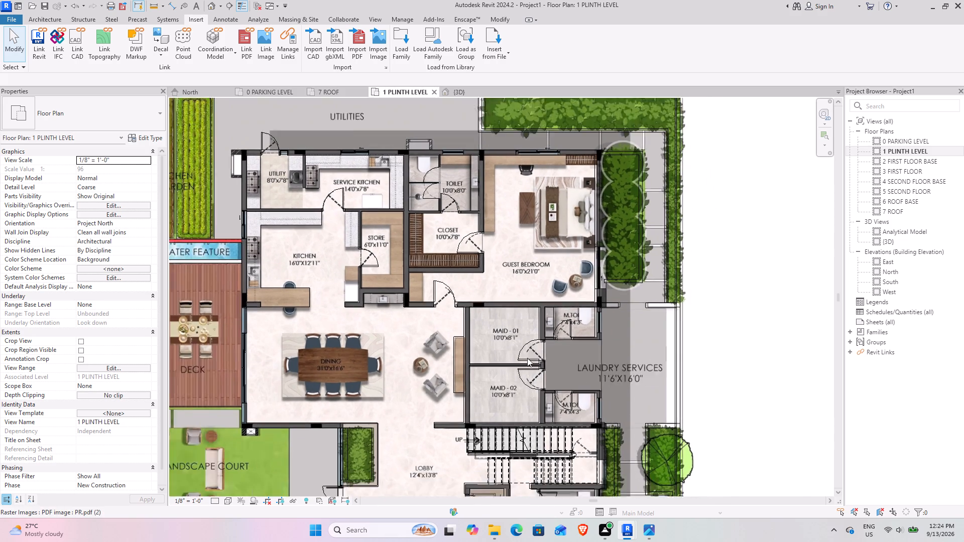
Examine the underlay's fit at the front of the house, around the foyer entrance doors and the drawing room's front wall.
scroll(527, 358, down, 2)
middle_drag(507, 378, 525, 258)
middle_drag(577, 253, 609, 204)
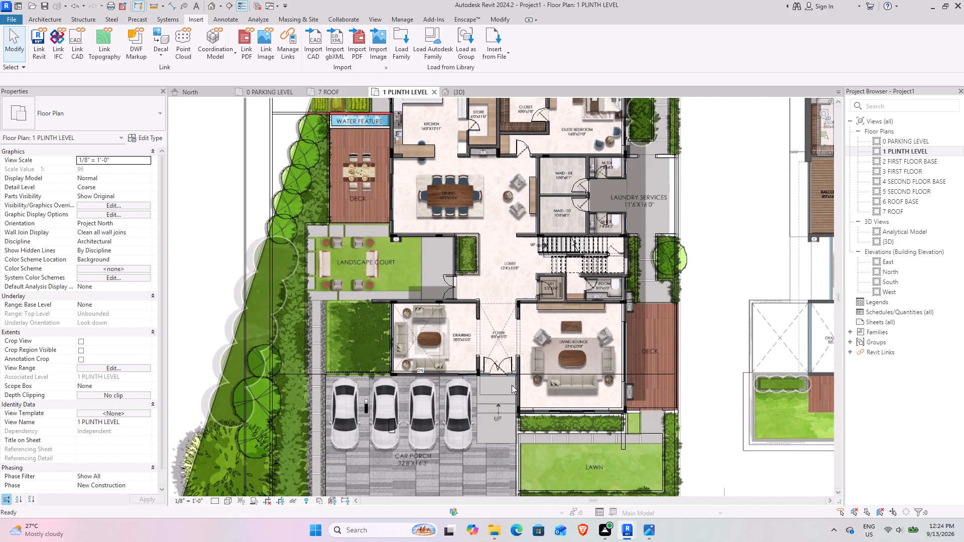
middle_drag(470, 437, 452, 338)
scroll(477, 279, up, 8)
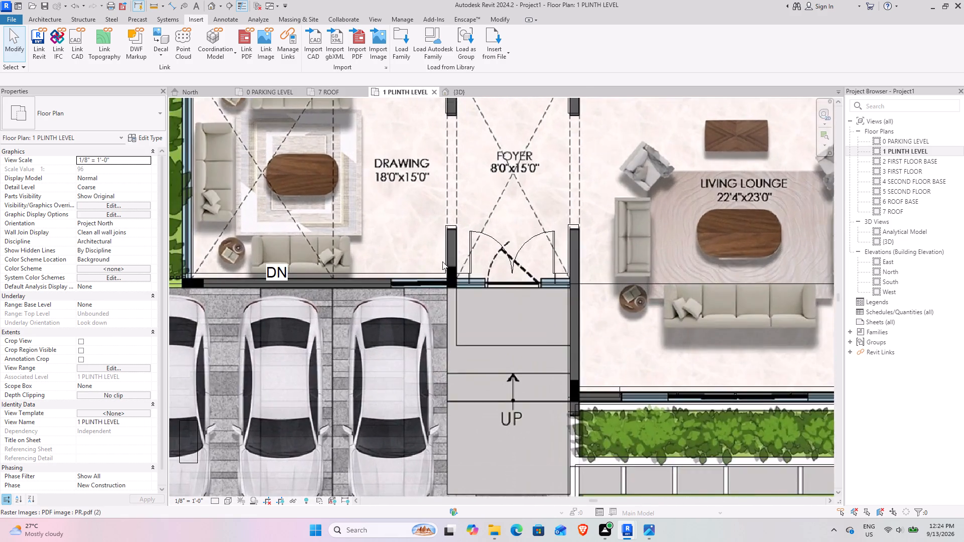
scroll(441, 261, up, 4)
scroll(446, 291, down, 4)
middle_drag(422, 302, 443, 325)
scroll(465, 306, up, 4)
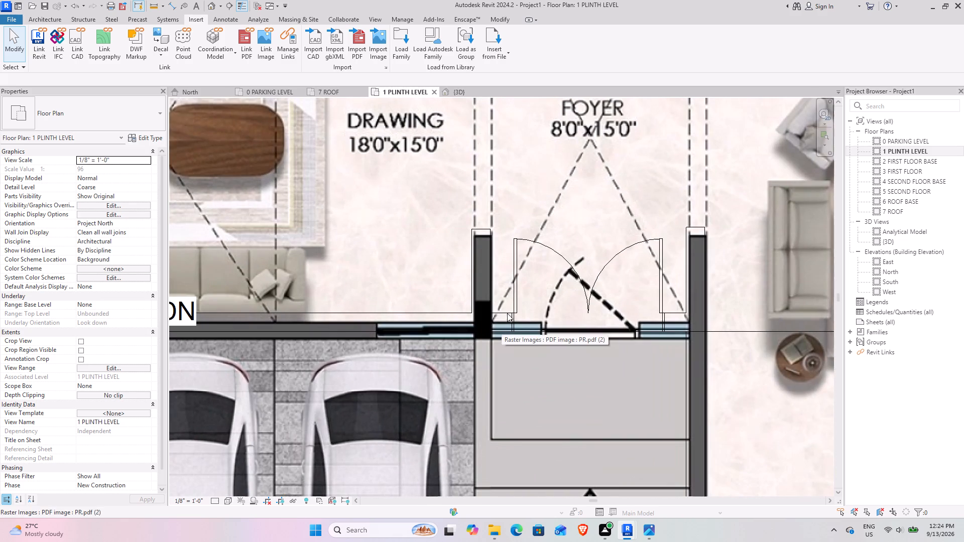
scroll(468, 228, down, 5)
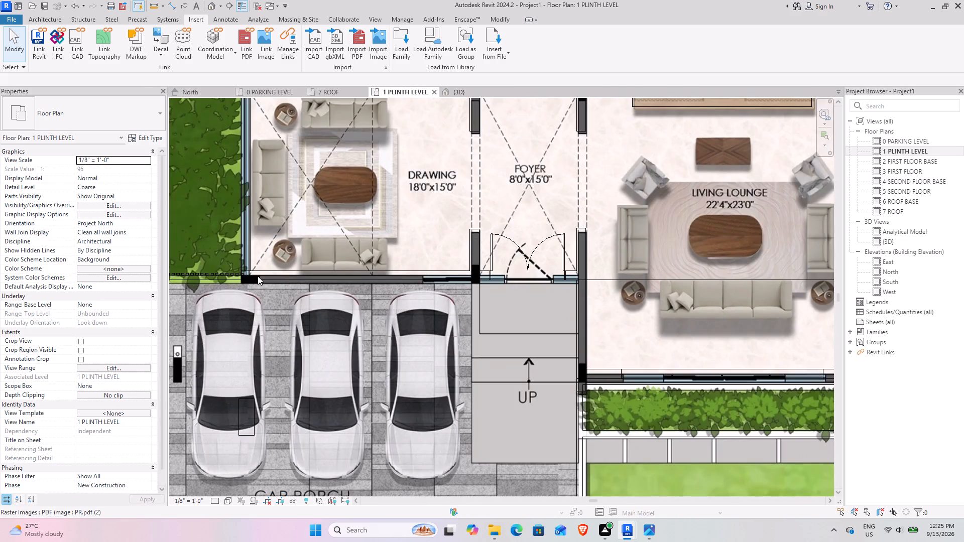
Measure the length of the black column at the drawing room's outer front corner, beside the garden and car porch.
scroll(258, 276, up, 12)
middle_drag(227, 288, 393, 293)
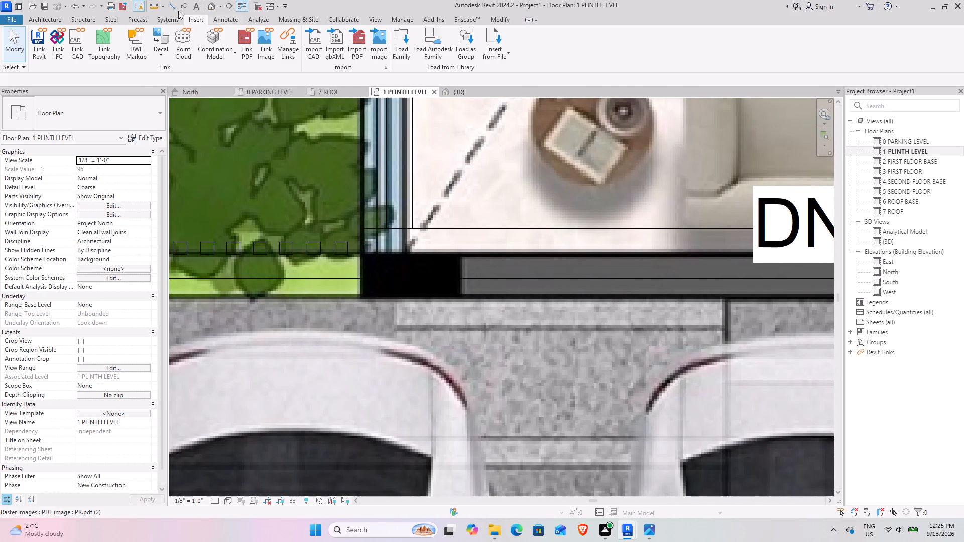
click(153, 5)
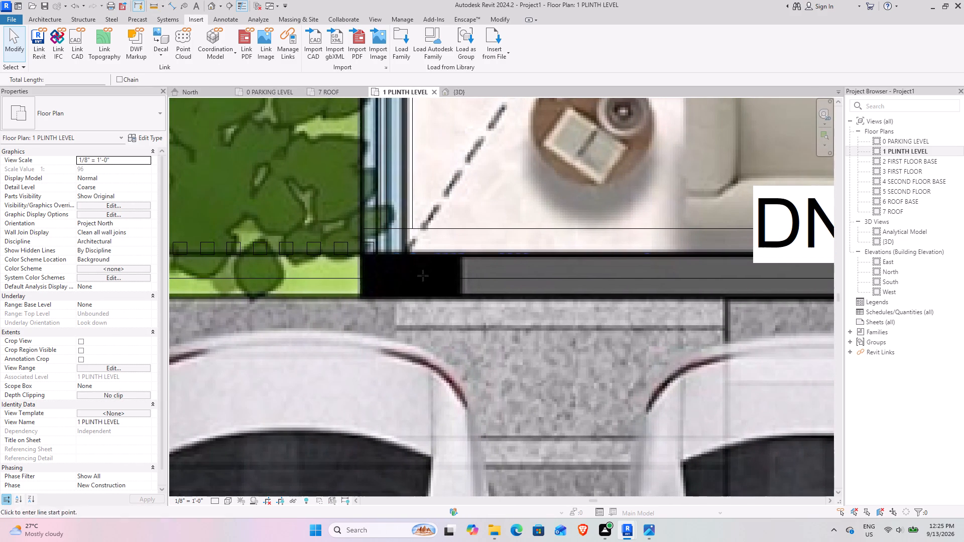
click(358, 280)
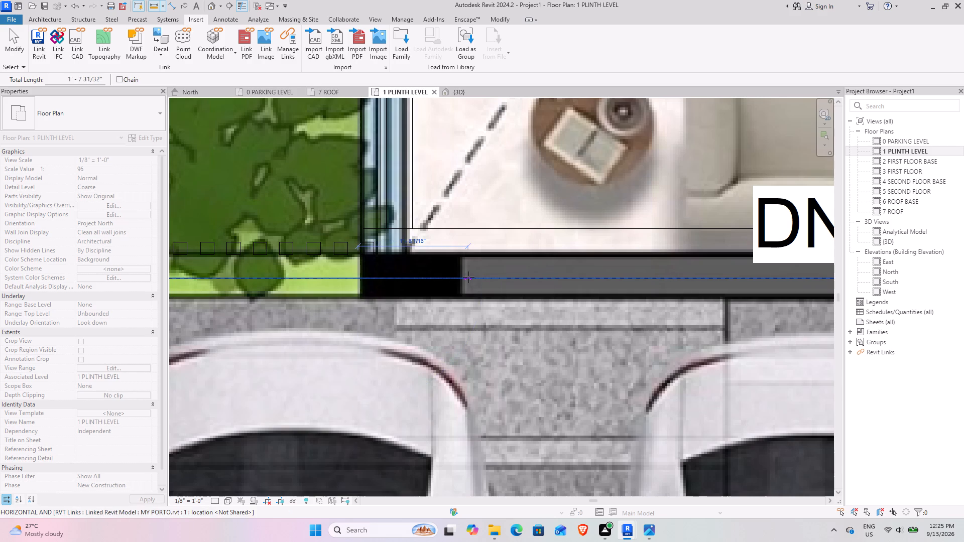
scroll(468, 277, up, 4)
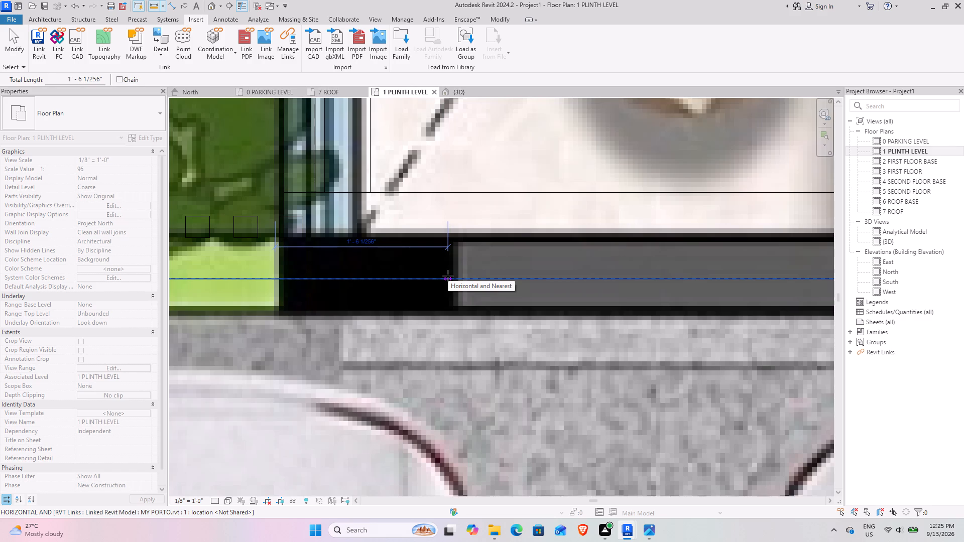
key(Escape)
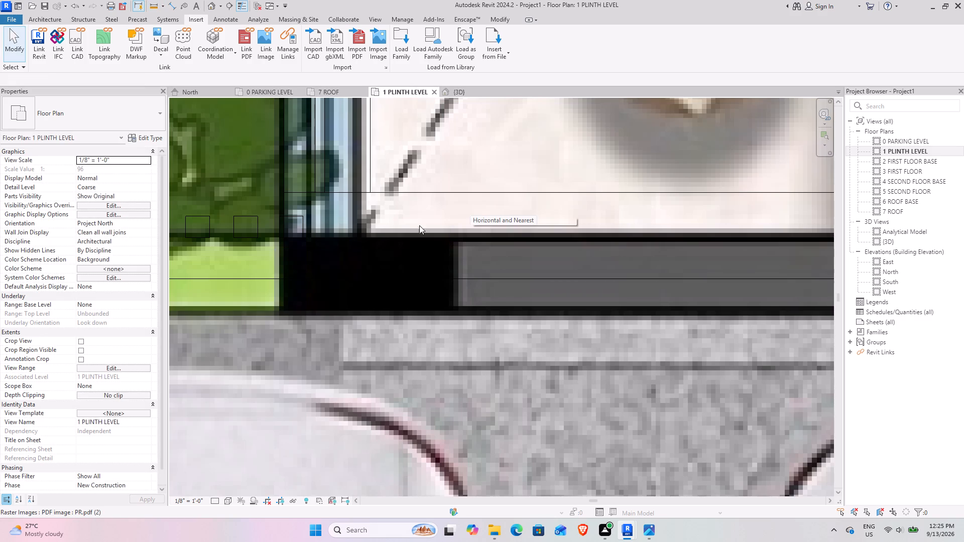
Start a structural column and duplicate the Concrete-Rectangular-Column type 12 x 18 as a new type named 18.9.
scroll(468, 203, down, 10)
middle_drag(481, 198, 442, 314)
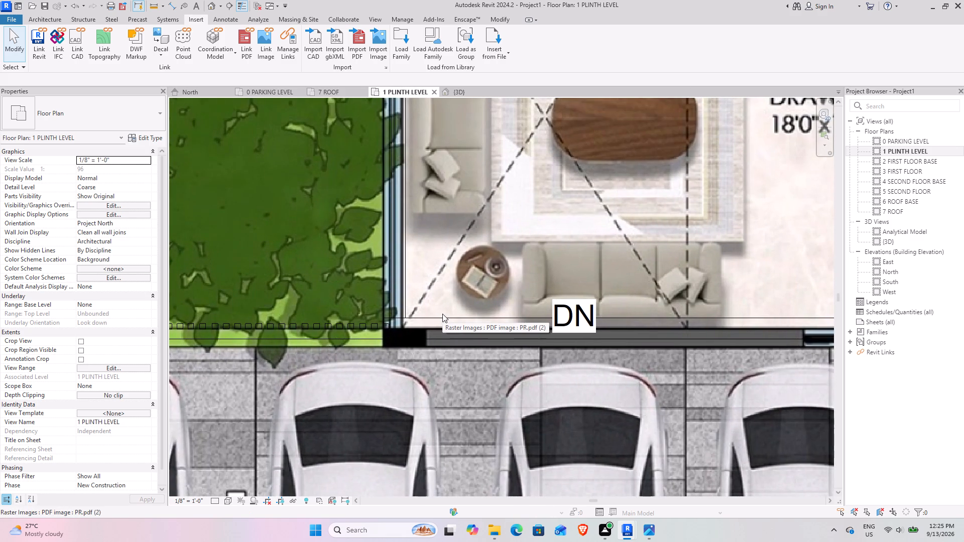
click(79, 15)
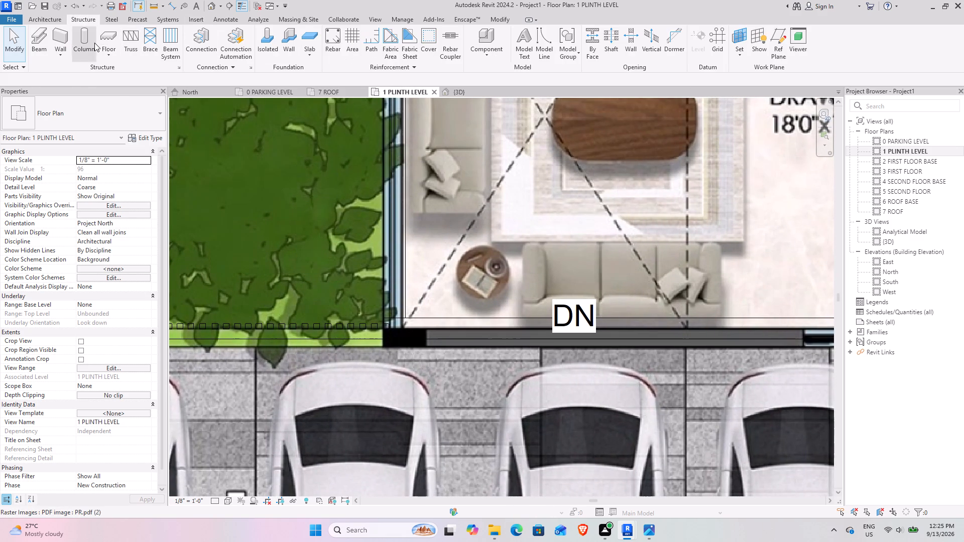
click(94, 43)
click(66, 118)
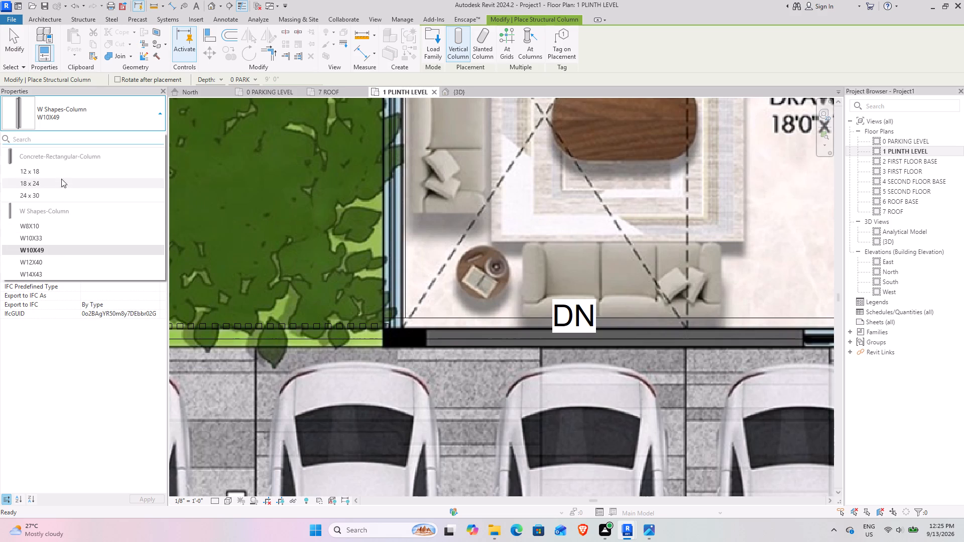
click(69, 173)
click(139, 145)
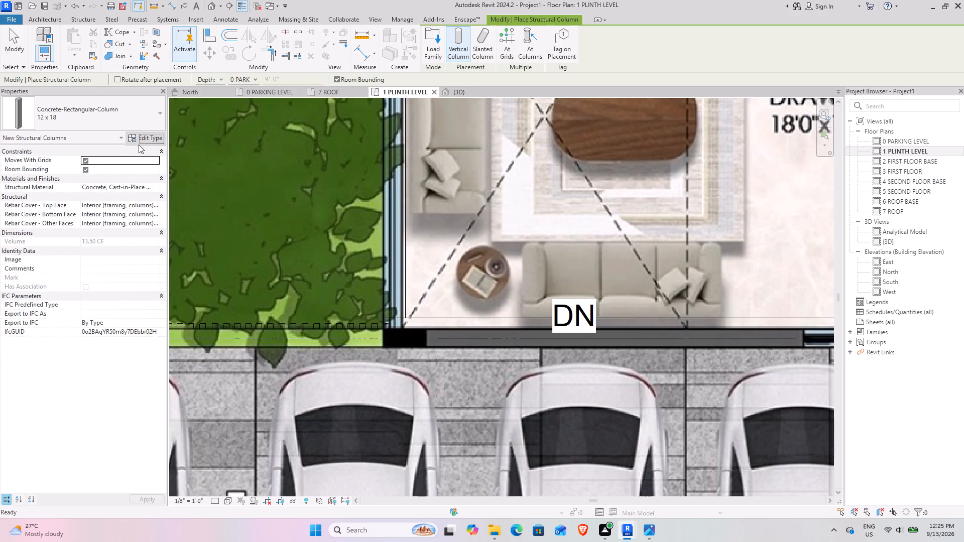
click(673, 148)
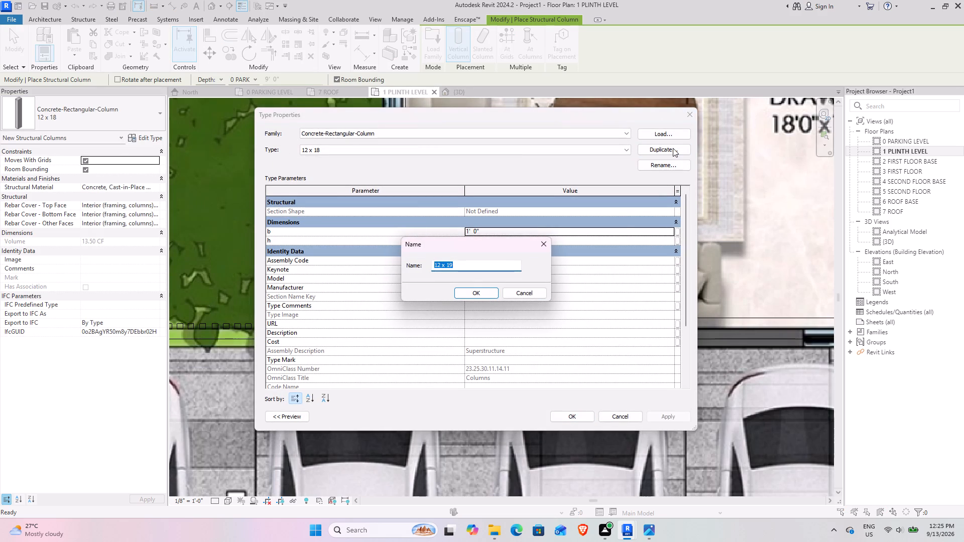
text(18.9)
key(Return)
Set dimension b of the 18.9 column type to 9" and apply the type changes.
click(498, 232)
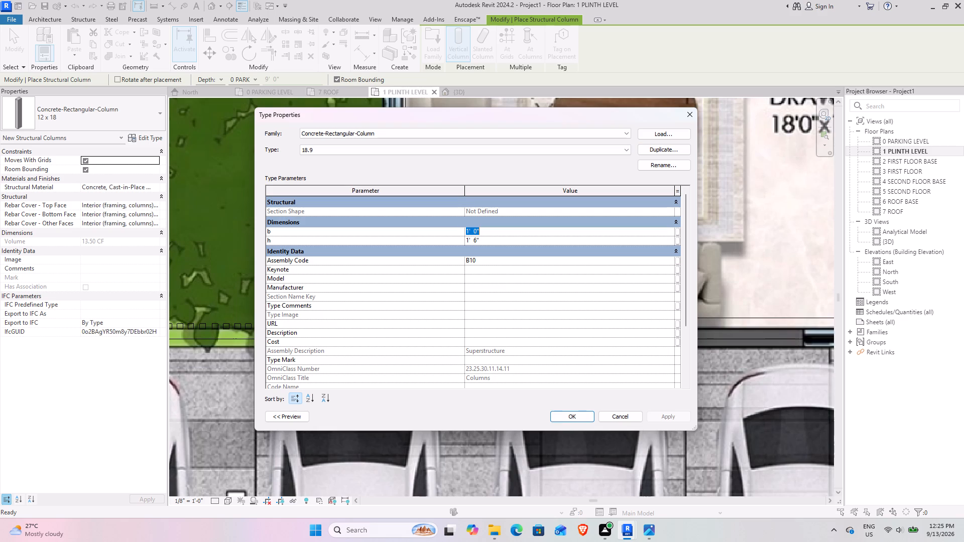
text(9")
key(Return)
click(672, 420)
click(563, 411)
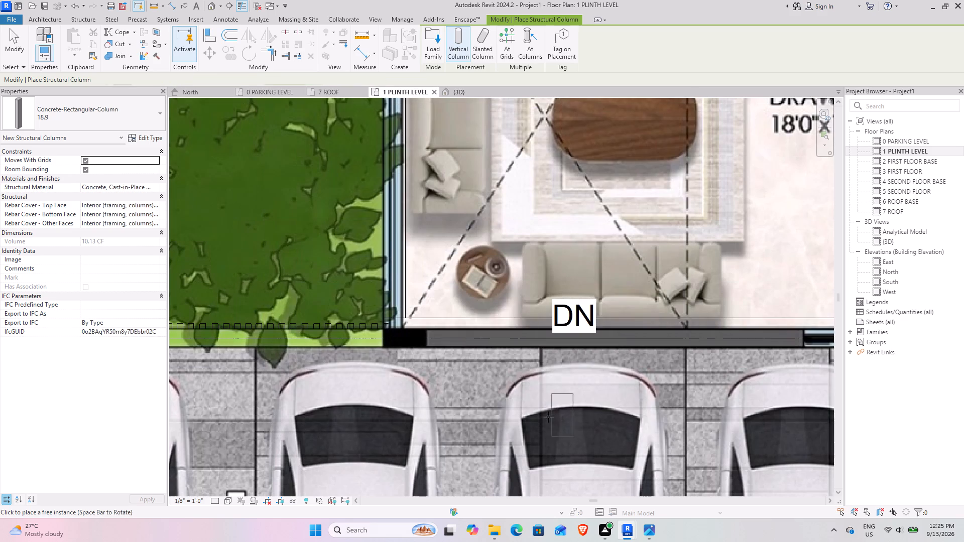
Place one 18.9 concrete column, rotated to lie lengthwise along the front wall, near the drawing room's outer front corner.
key(space)
scroll(418, 338, up, 4)
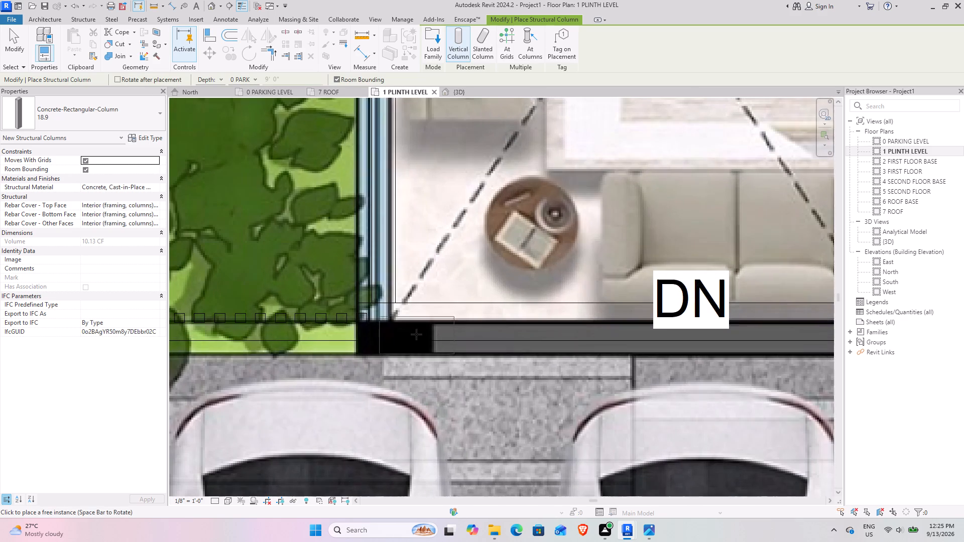
click(438, 301)
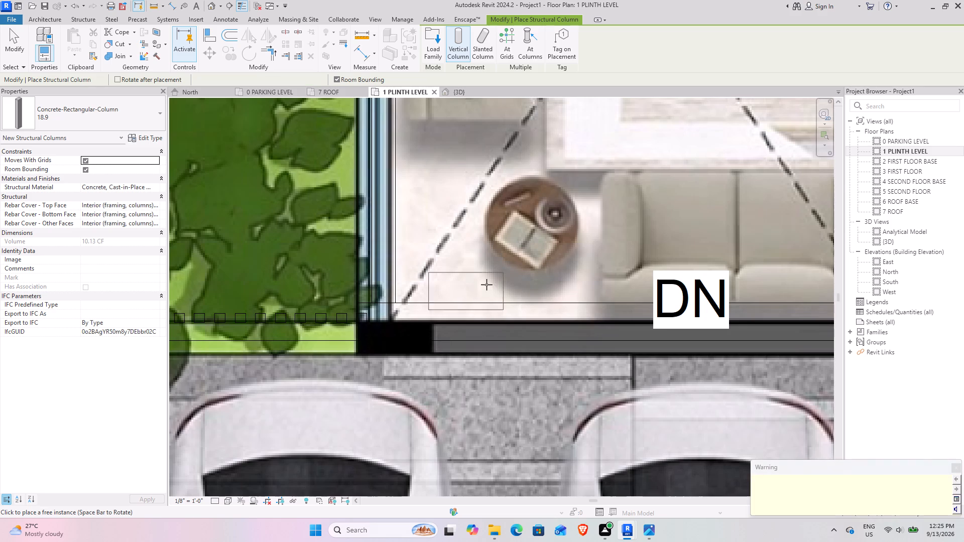
scroll(505, 274, down, 5)
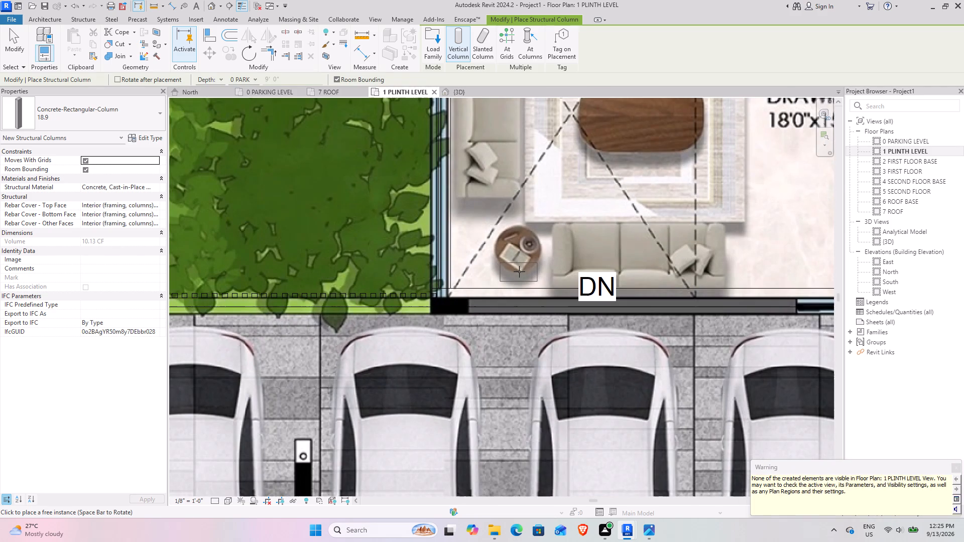
key(Escape)
key(Escape)
key(Escape)
key(Escape)
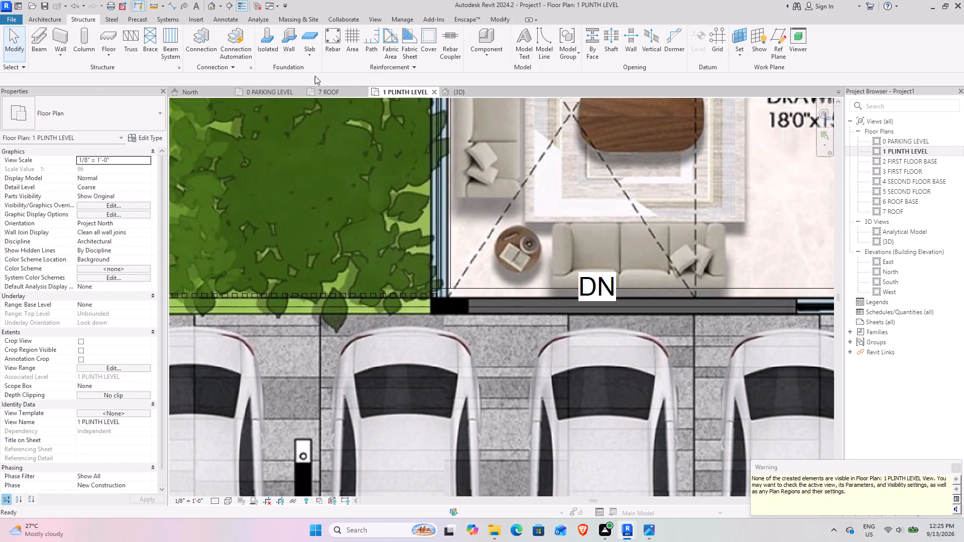
Examine the front of the house in the 3D view and North elevation to locate the newly placed column.
click(459, 89)
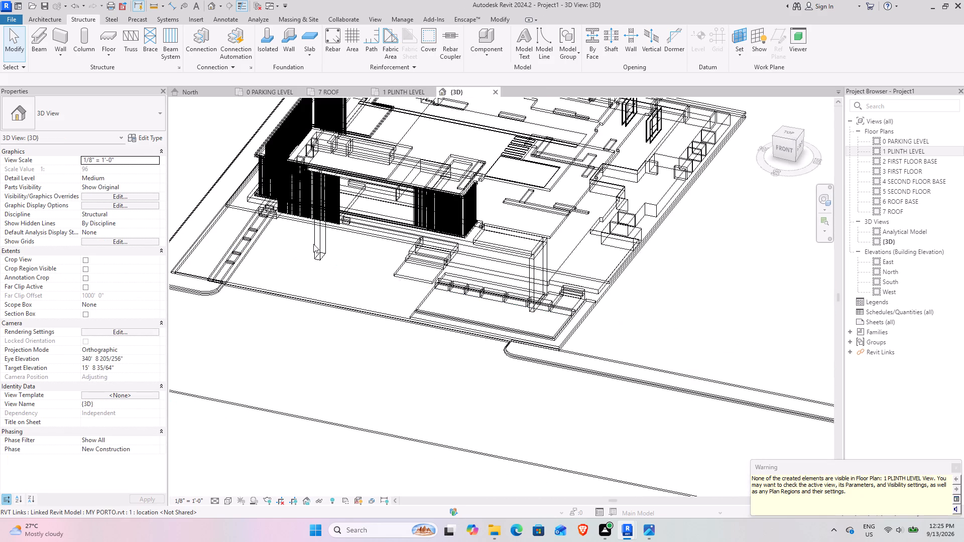
scroll(369, 298, down, 4)
shift+middle_drag(359, 310, 426, 266)
scroll(312, 401, up, 3)
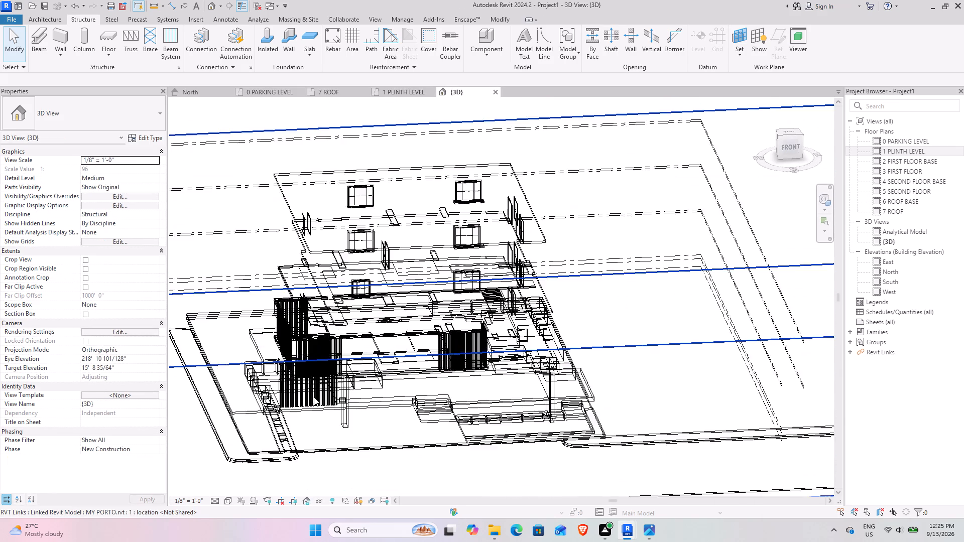
scroll(314, 397, up, 10)
middle_drag(359, 431, 472, 346)
scroll(460, 350, down, 5)
shift+middle_drag(442, 391, 486, 368)
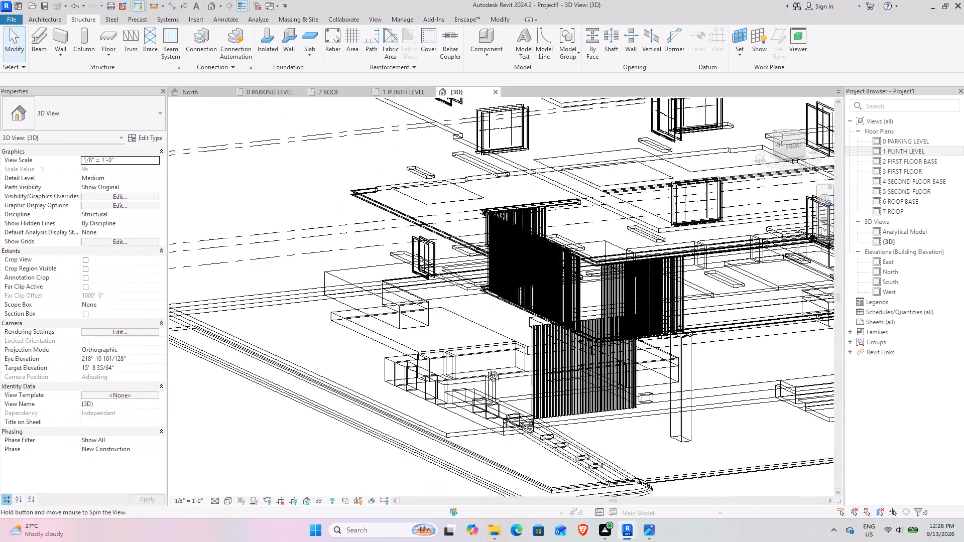
shift+middle_drag(486, 368, 494, 355)
middle_drag(580, 354, 384, 344)
middle_drag(561, 374, 530, 357)
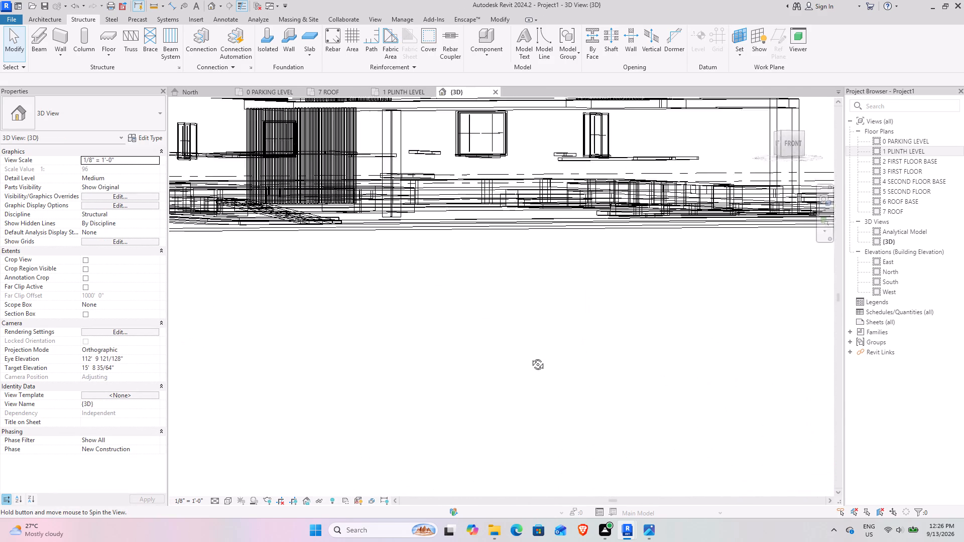
middle_drag(530, 357, 555, 385)
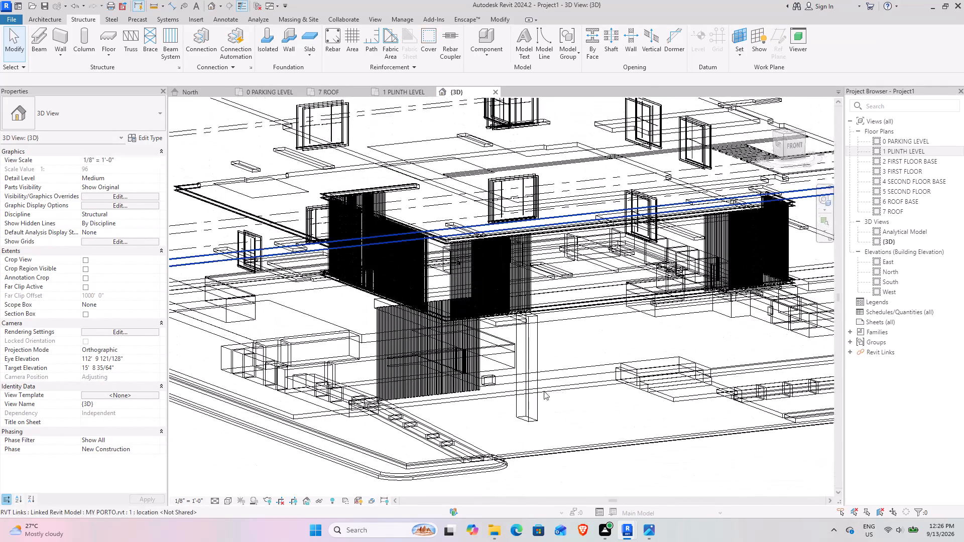
scroll(544, 391, up, 7)
scroll(551, 409, down, 5)
shift+middle_drag(523, 402, 528, 400)
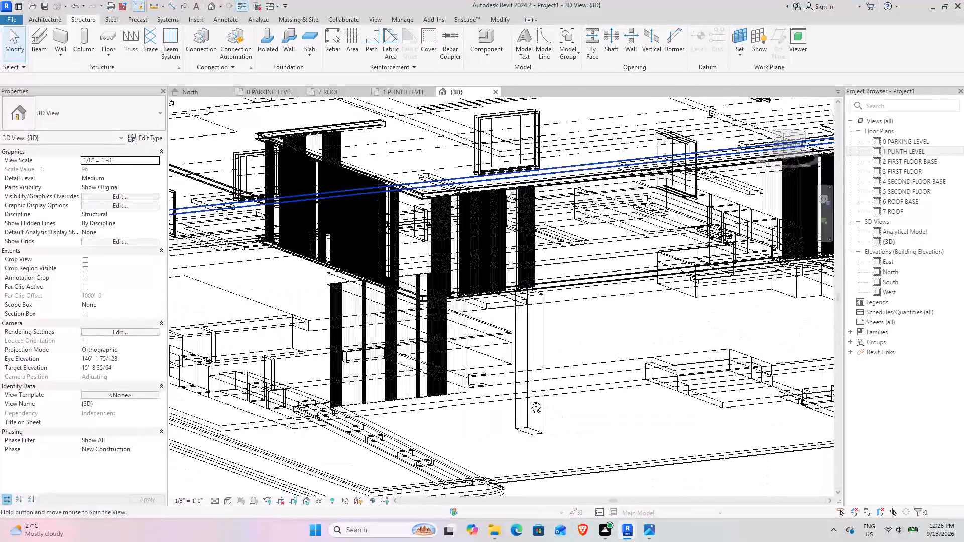
shift+middle_drag(528, 400, 530, 432)
middle_drag(550, 426, 435, 259)
shift+middle_drag(440, 382, 442, 363)
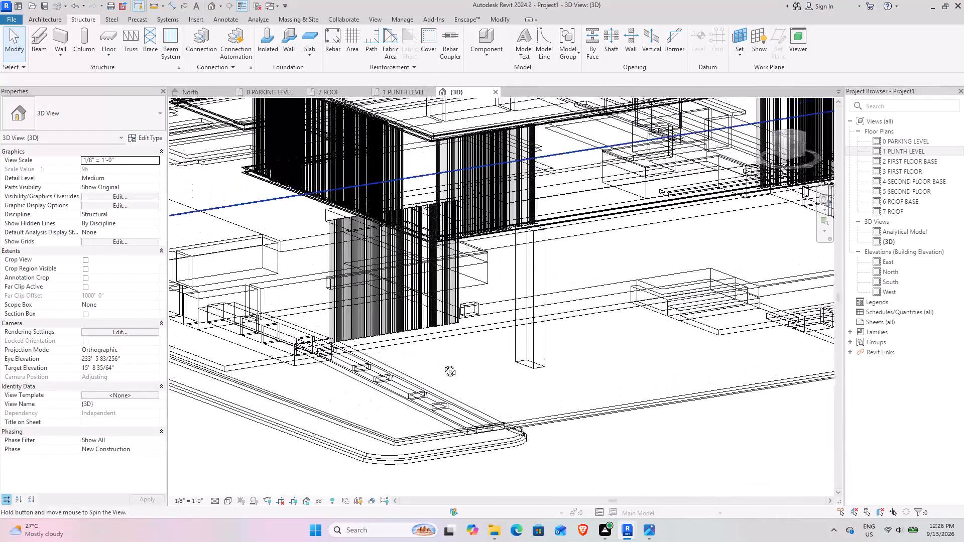
shift+middle_drag(442, 363, 423, 378)
click(403, 96)
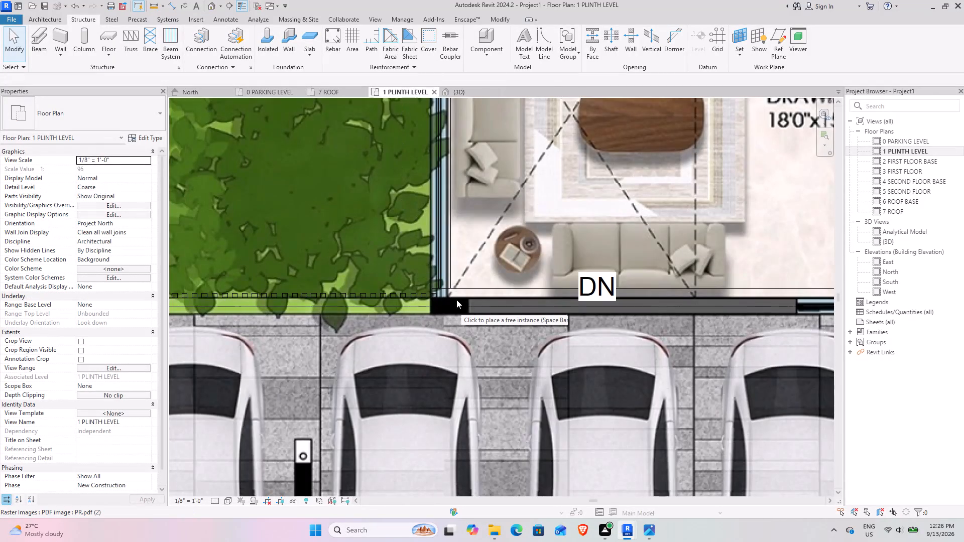
click(195, 94)
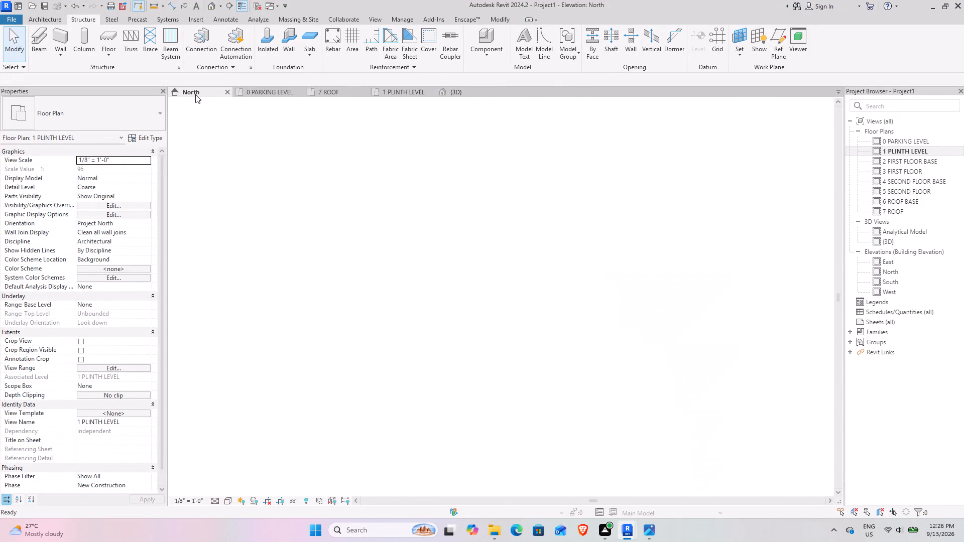
middle_drag(430, 322, 757, 292)
middle_drag(370, 316, 551, 314)
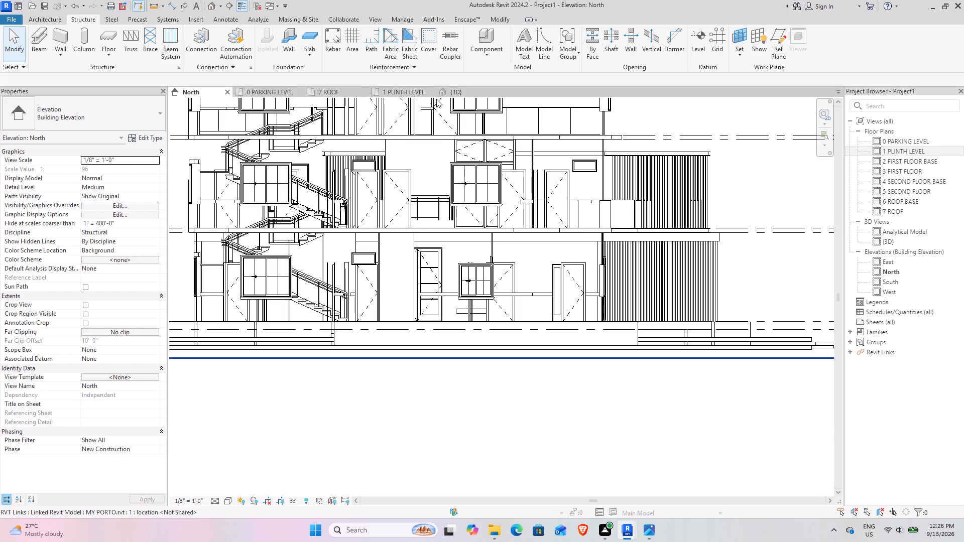
Temporarily hide the linked MY PORTO.rvt model in the 3D view.
click(461, 93)
scroll(522, 337, down, 15)
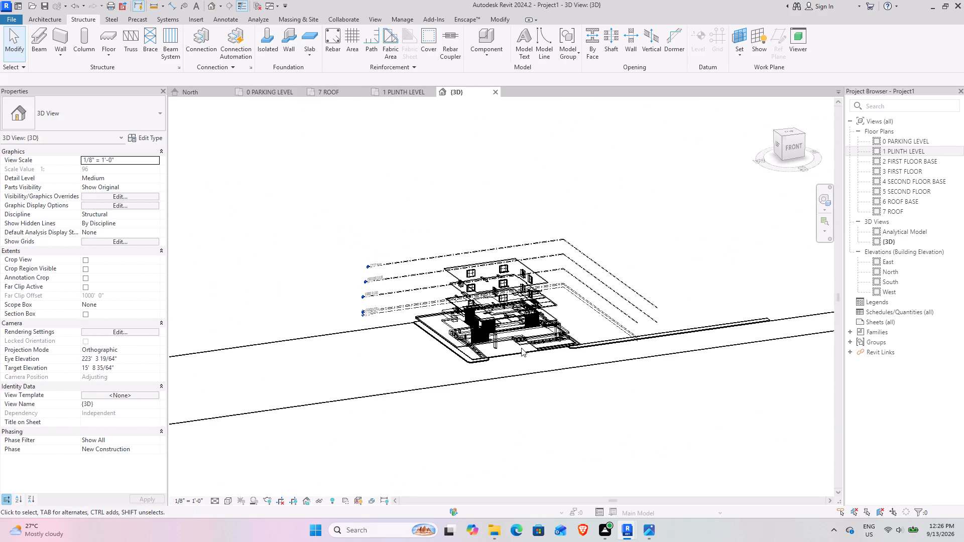
click(469, 307)
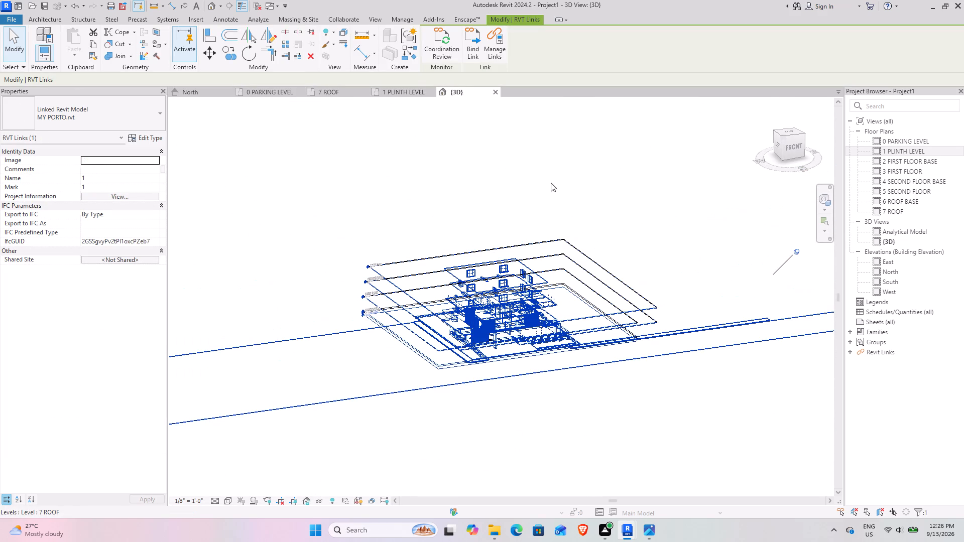
text(hh)
Set the top level of the placed 18.9 column to 5 SECOND FLOOR.
scroll(490, 347, up, 7)
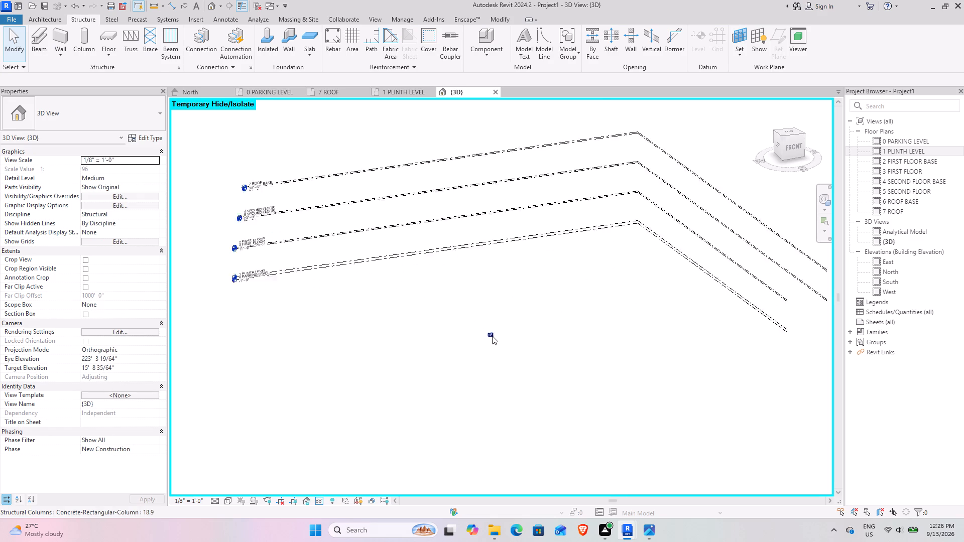
scroll(492, 336, up, 12)
click(483, 335)
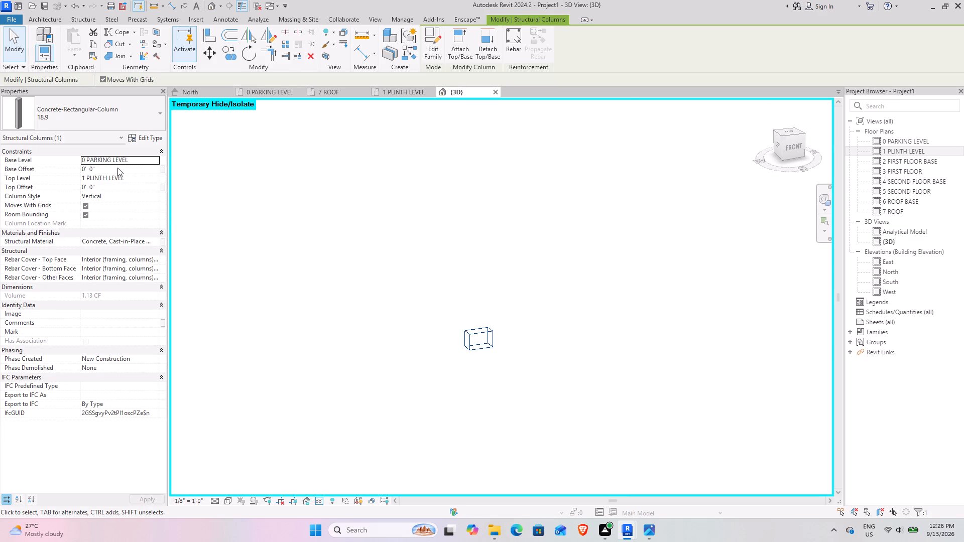
click(156, 182)
scroll(126, 221, down, 2)
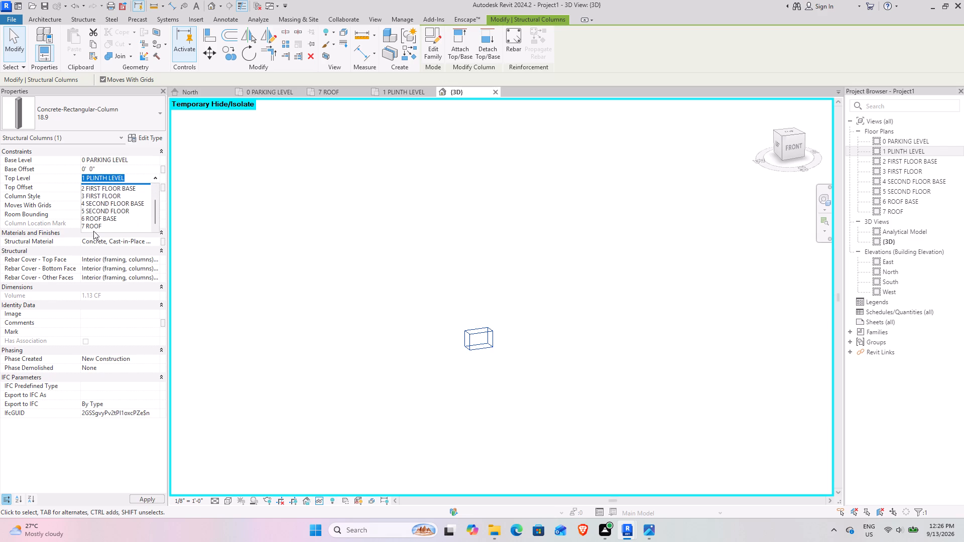
scroll(116, 196, up, 1)
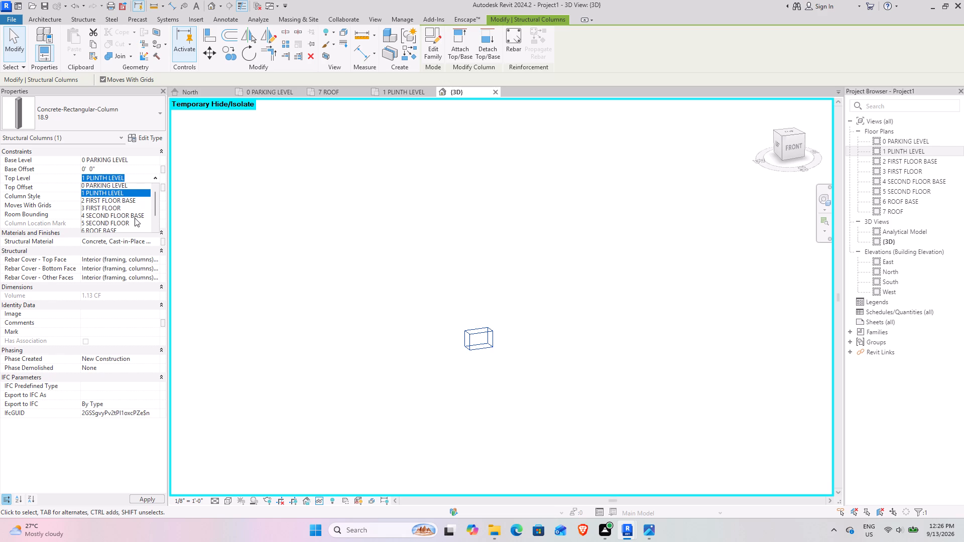
click(123, 224)
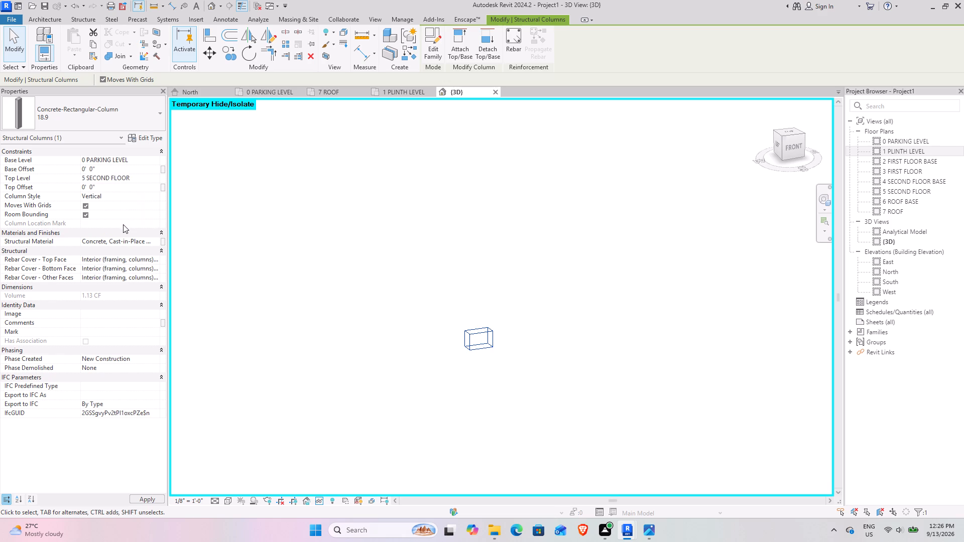
scroll(423, 261, down, 9)
middle_drag(489, 233, 478, 294)
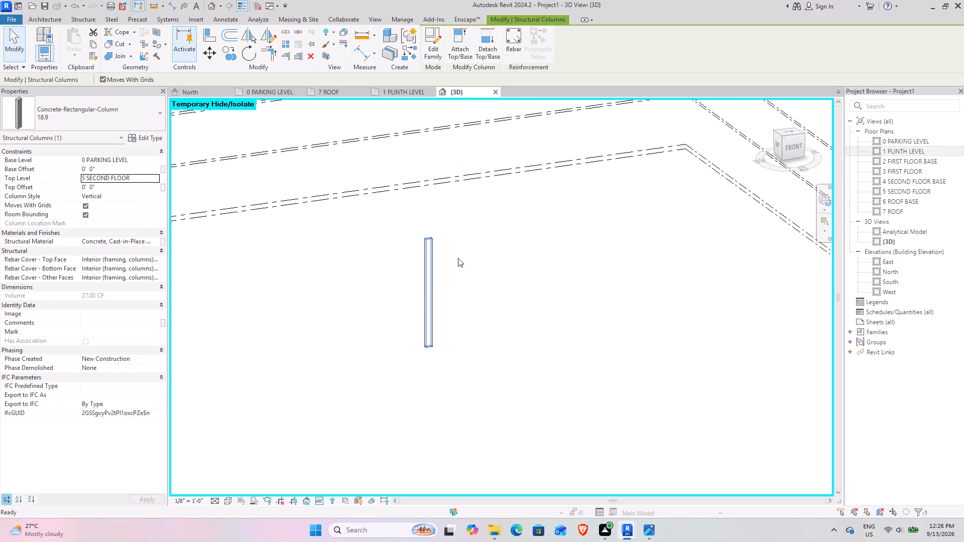
Create a similar 18.9 column on the plinth level plan at the front wall corner between the drawing room and foyer.
click(412, 96)
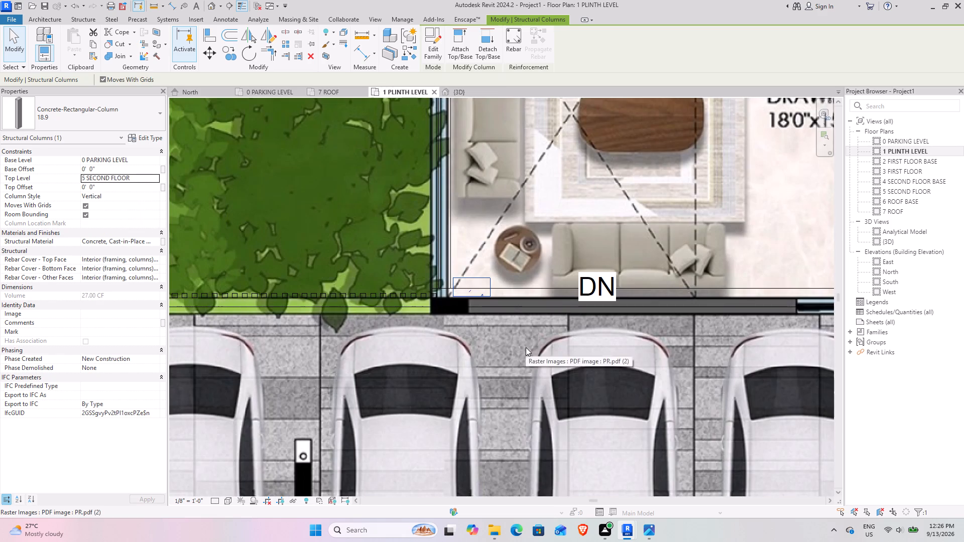
click(526, 347)
scroll(463, 313, down, 5)
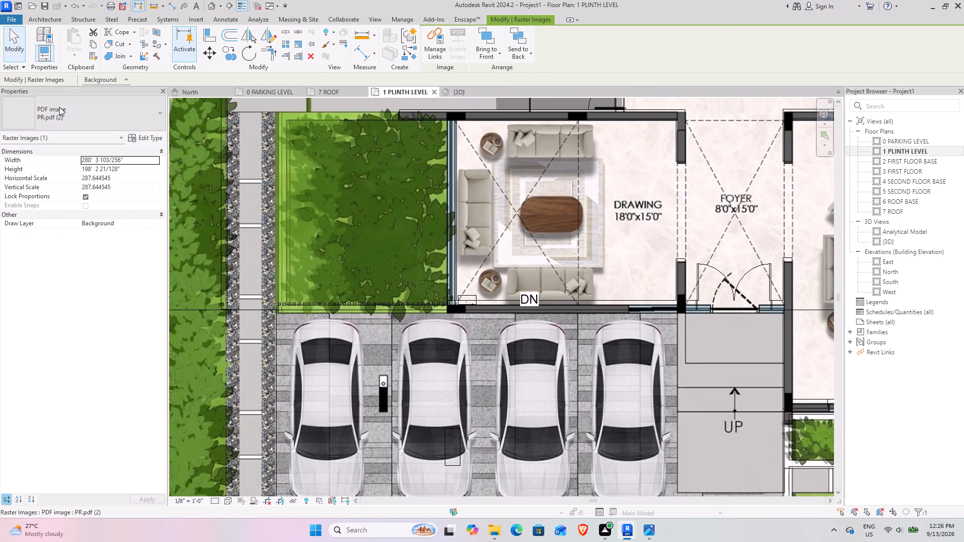
click(6, 44)
click(477, 298)
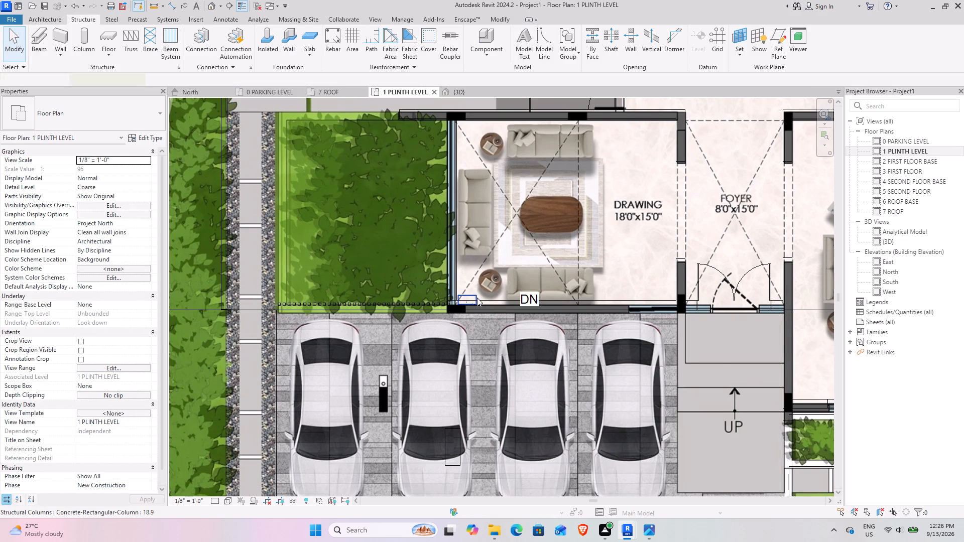
click(407, 51)
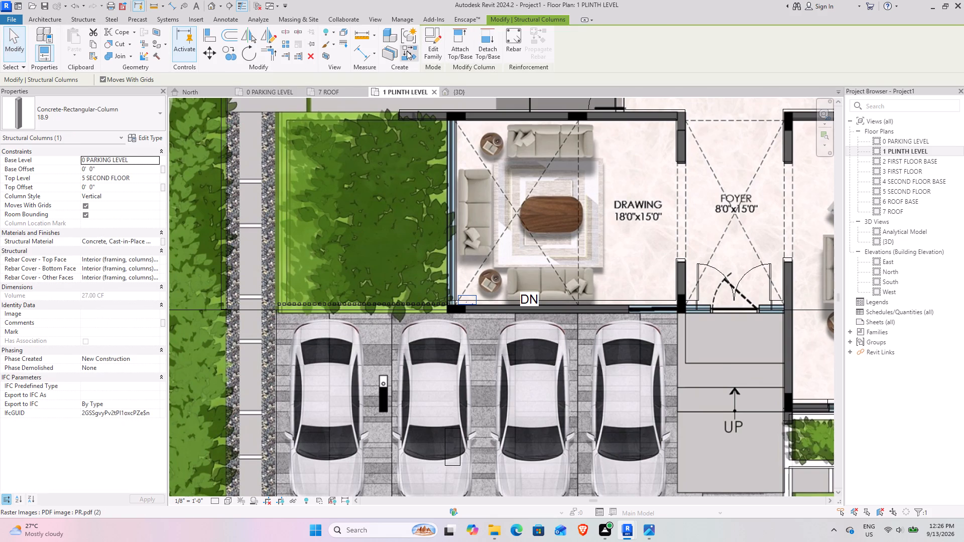
scroll(676, 300, up, 8)
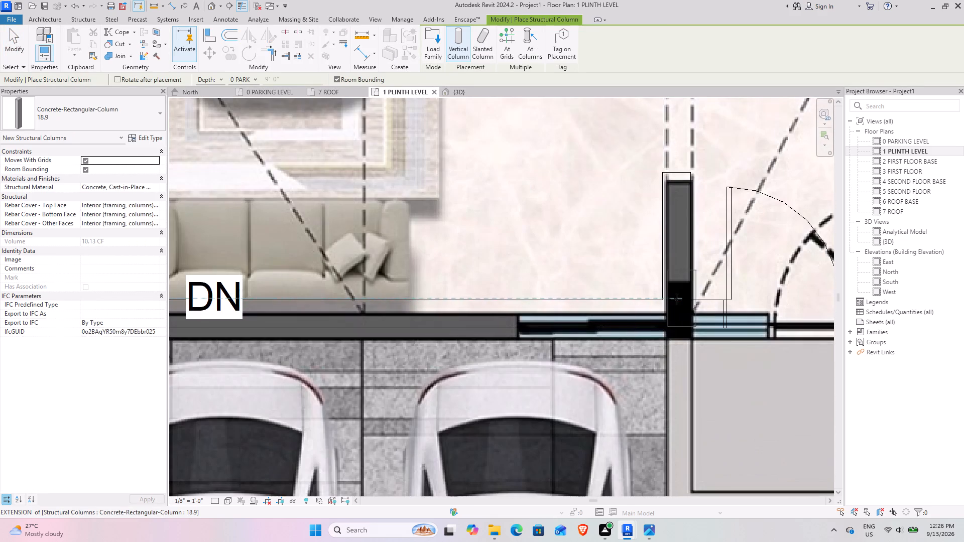
click(660, 287)
scroll(702, 244, down, 3)
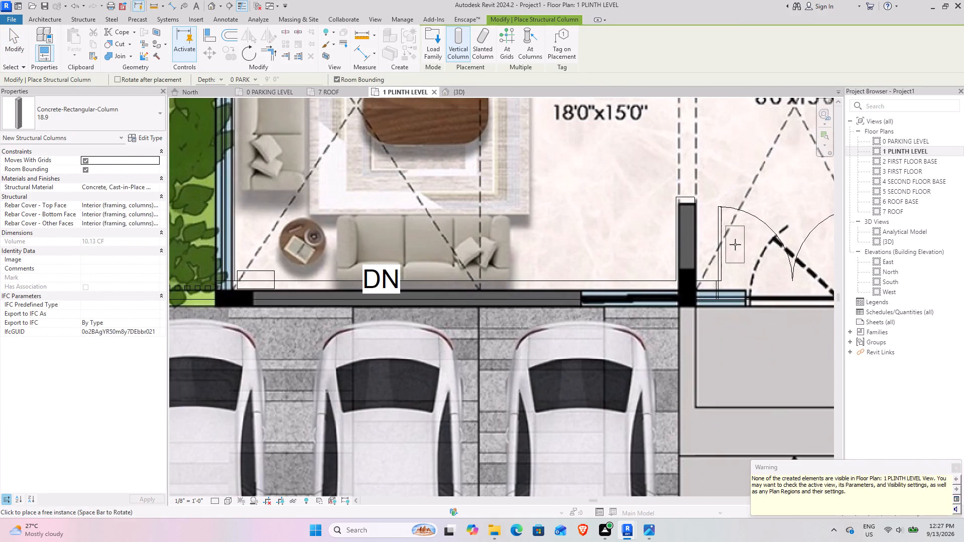
middle_drag(735, 244, 691, 256)
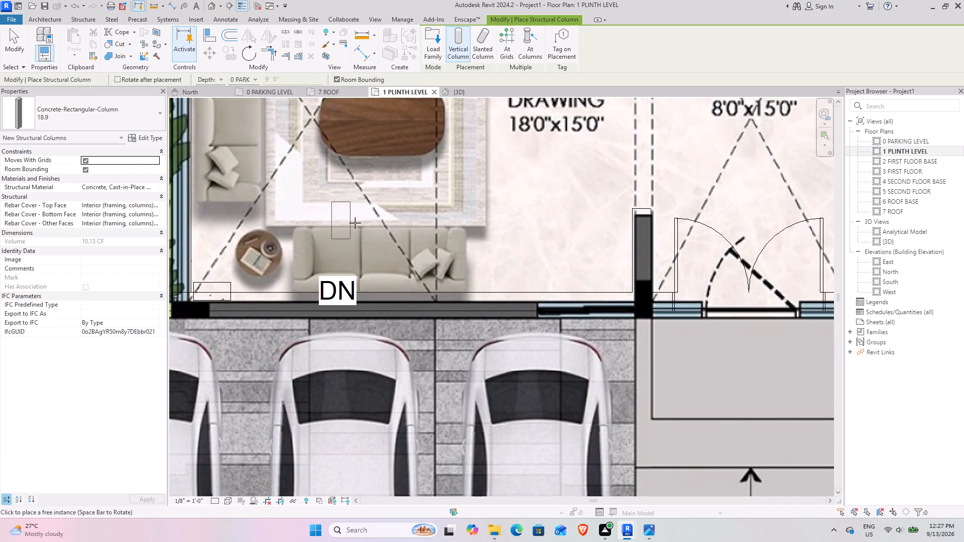
key(Escape)
key(Escape)
key(Escape)
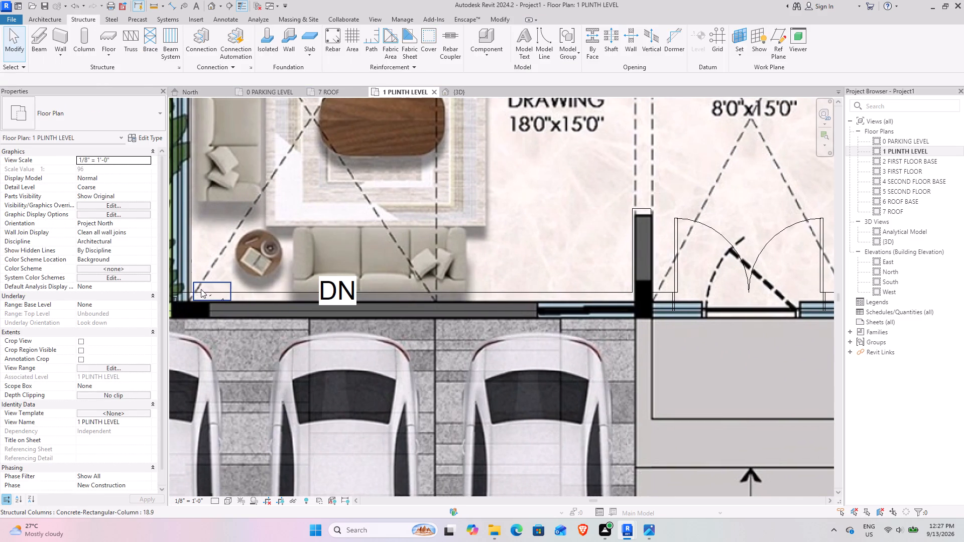
click(202, 288)
key(Escape)
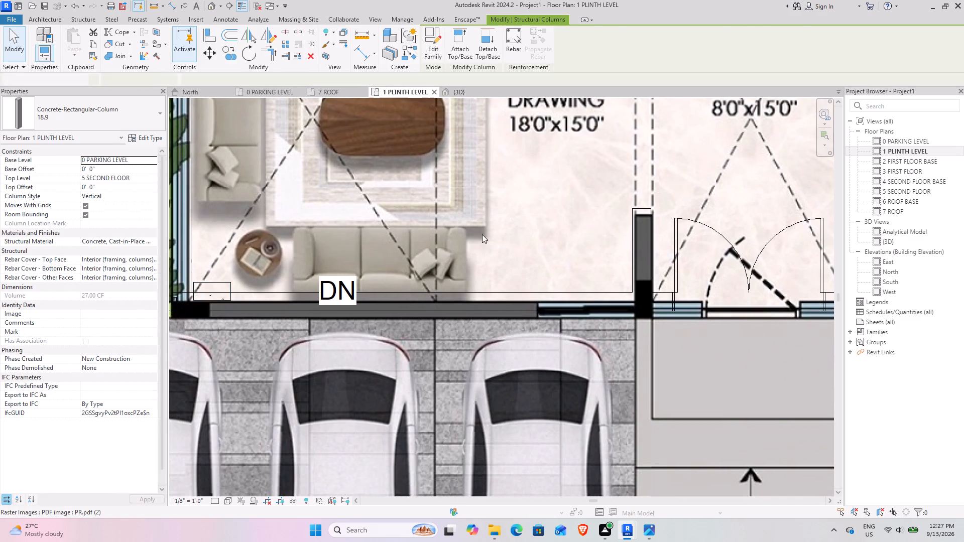
key(Escape)
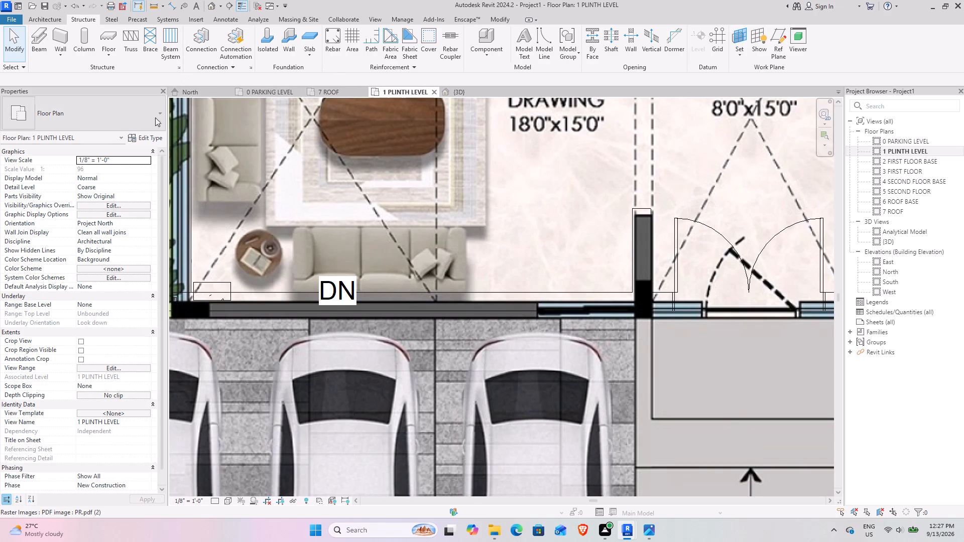
Place 18.9 structural columns by height up to 2 FIRST FLOOR BASE at both front corners of the living lounge.
click(81, 39)
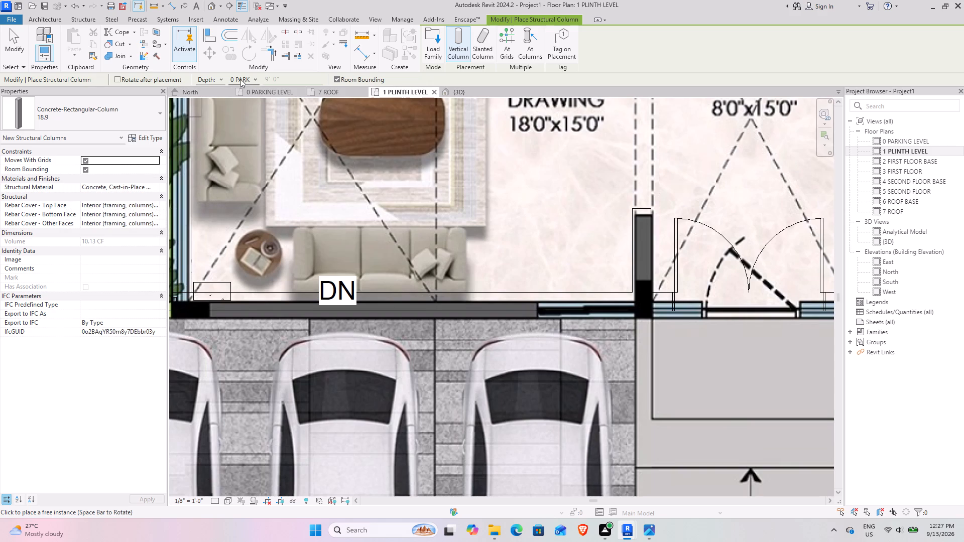
click(221, 80)
click(204, 94)
scroll(638, 260, down, 4)
middle_drag(632, 260, 416, 259)
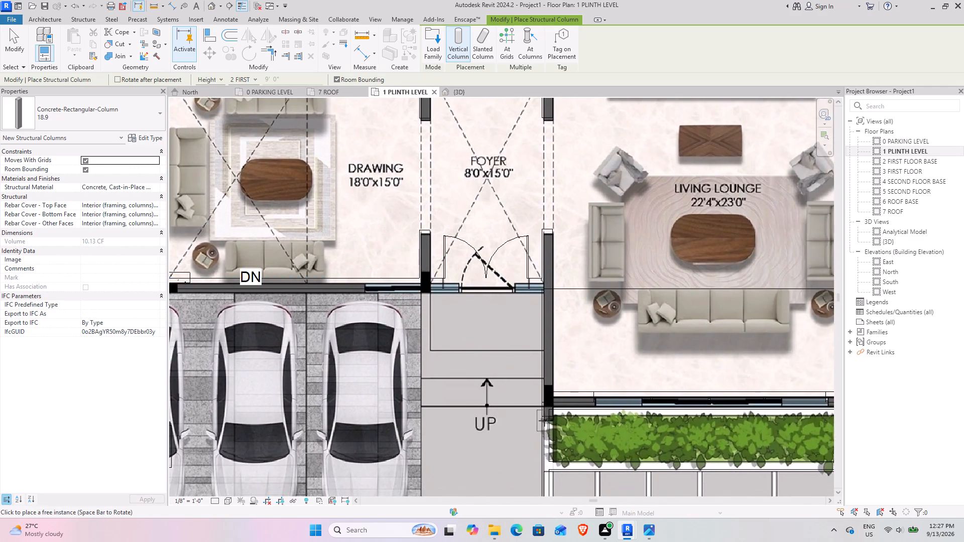
scroll(553, 412, up, 7)
click(554, 363)
scroll(617, 347, down, 4)
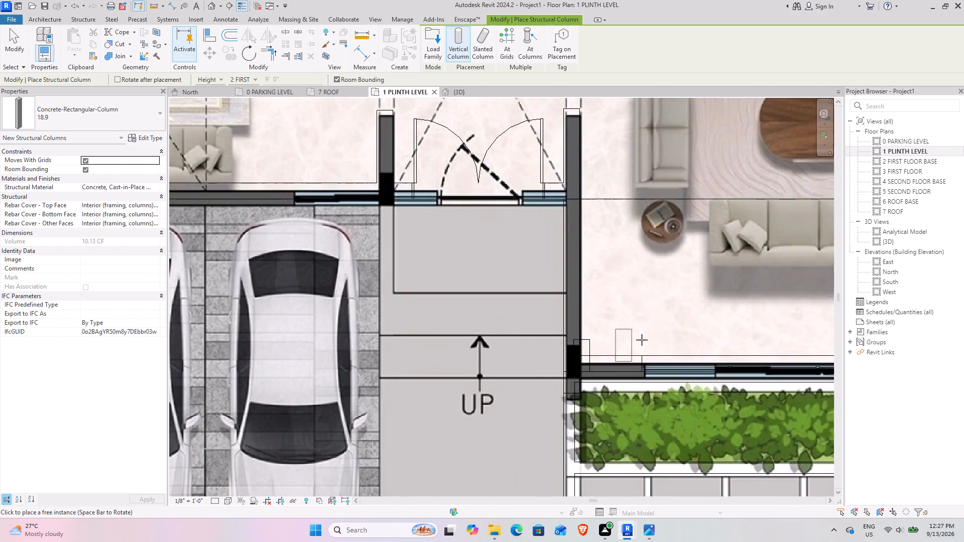
middle_drag(664, 331, 164, 332)
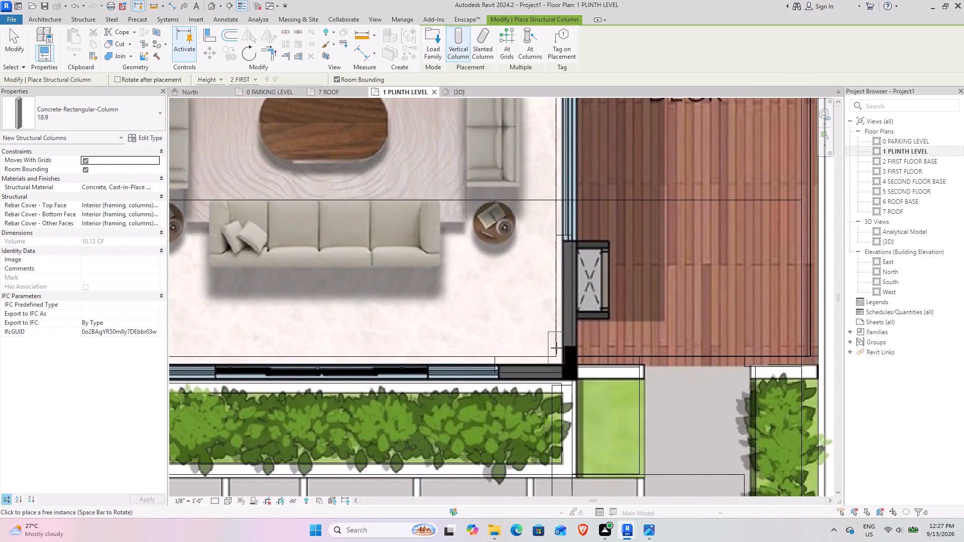
click(557, 349)
Place a rotated 18.9 column at the living lounge's rear corner beside the deck, where it meets the P.ROOM wall.
scroll(516, 272, down, 4)
middle_drag(523, 231, 552, 460)
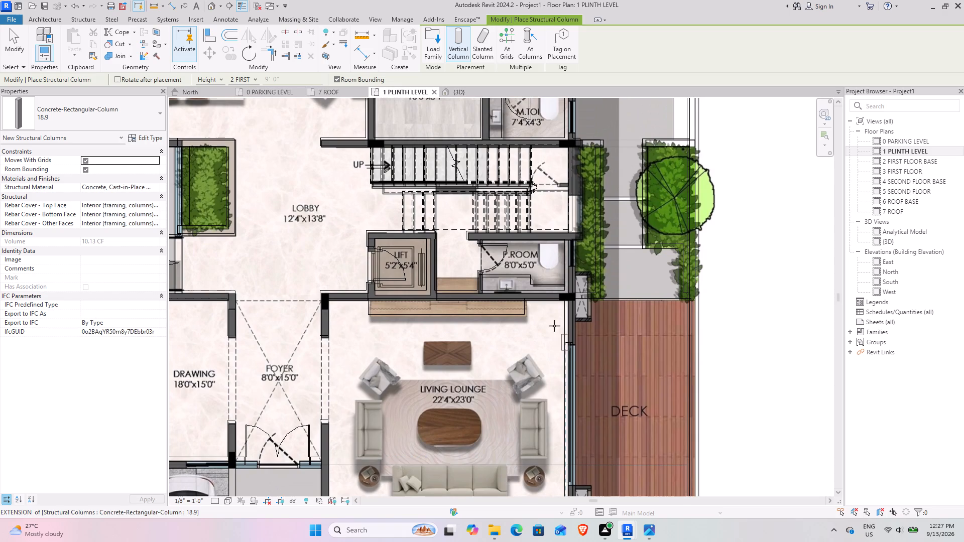
scroll(563, 310, up, 8)
key(space)
click(559, 276)
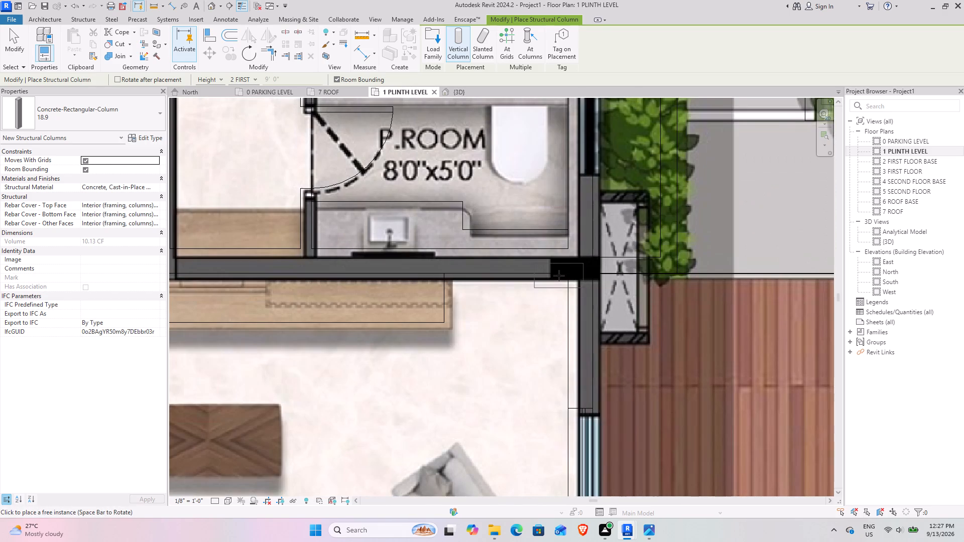
Place a rotated 18.9 structural column at the foyer and living lounge's rear corner, beside the lobby.
middle_drag(304, 337, 738, 326)
key(space)
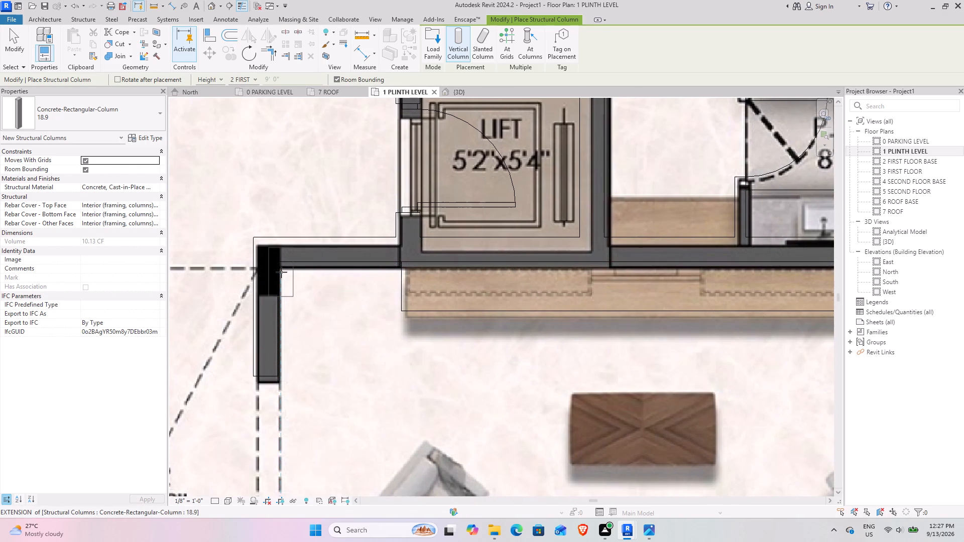
click(281, 269)
Place two 18.9 columns, rotated to lie along the wall, at the two marked positions on the drawing room's rear wall.
scroll(280, 268, down, 4)
middle_drag(237, 269, 523, 277)
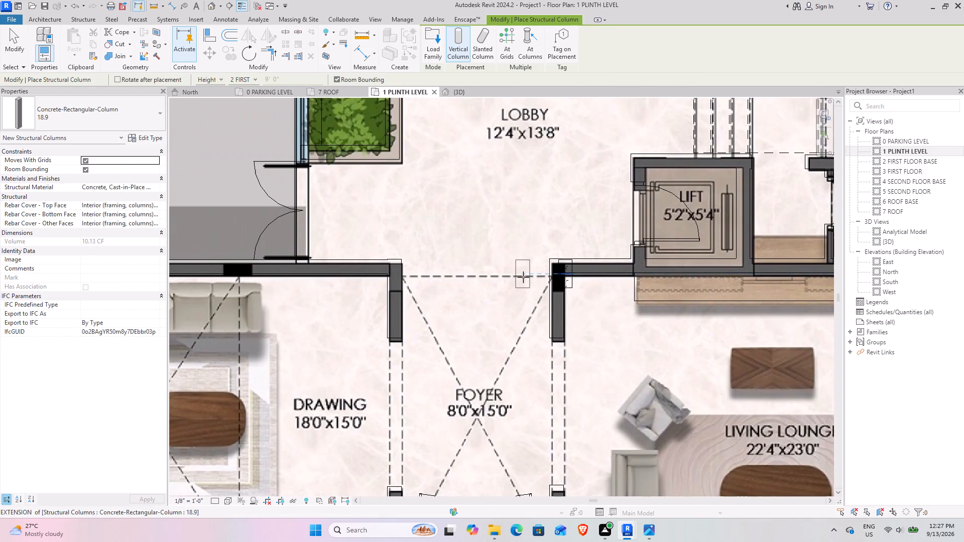
middle_drag(388, 290, 604, 219)
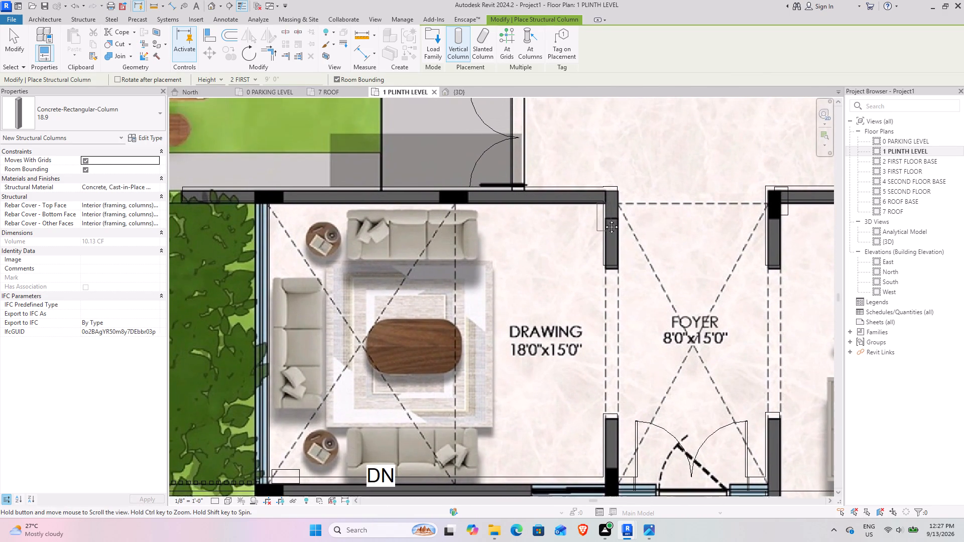
middle_drag(604, 219, 604, 221)
key(space)
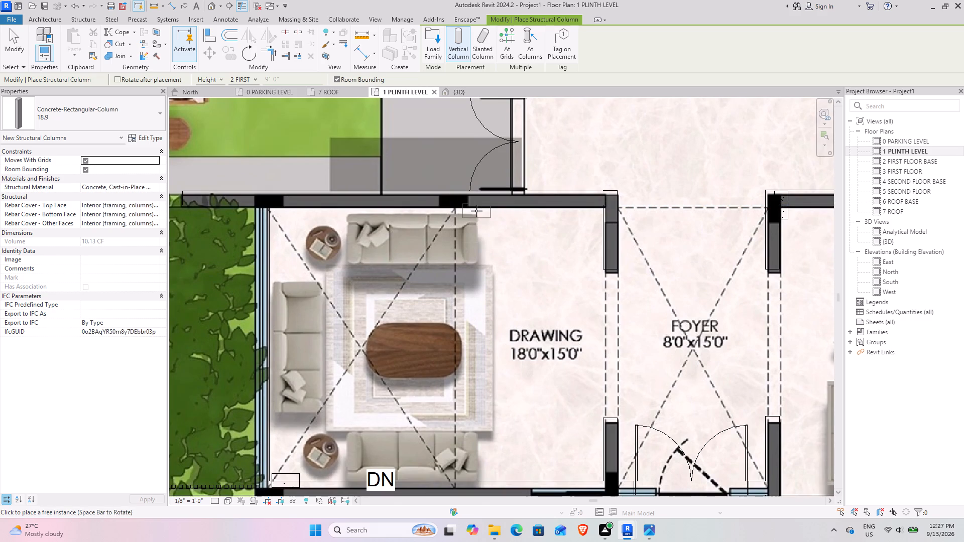
click(475, 211)
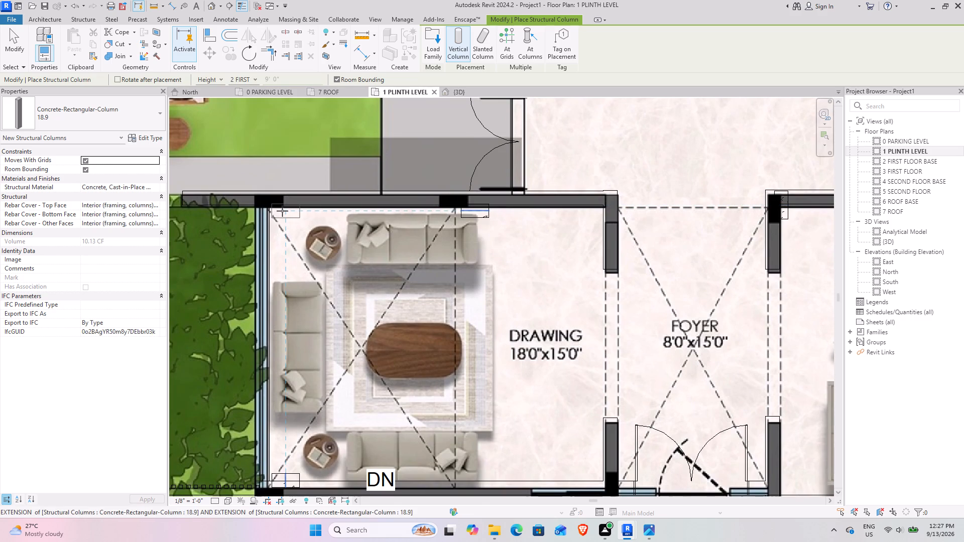
click(281, 209)
Place two 18.9 columns at the marked positions on the dining room wall facing the landscape court.
middle_drag(415, 158, 312, 353)
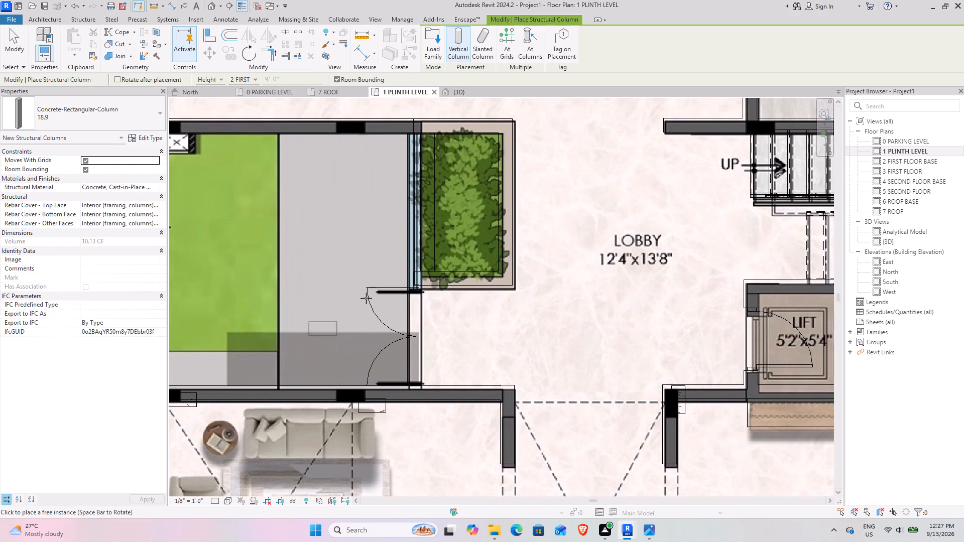
middle_drag(381, 182, 436, 275)
scroll(397, 230, up, 7)
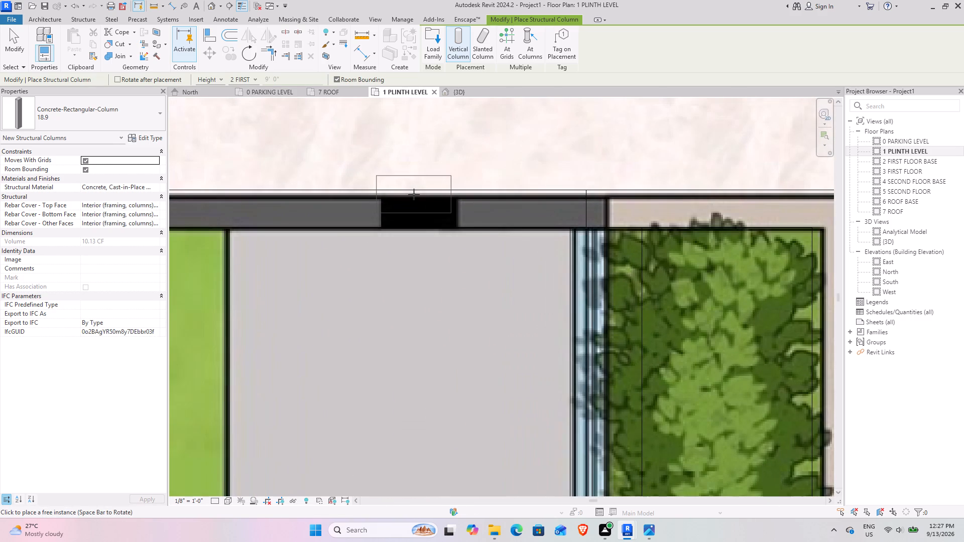
click(414, 194)
middle_drag(304, 221, 820, 236)
click(483, 210)
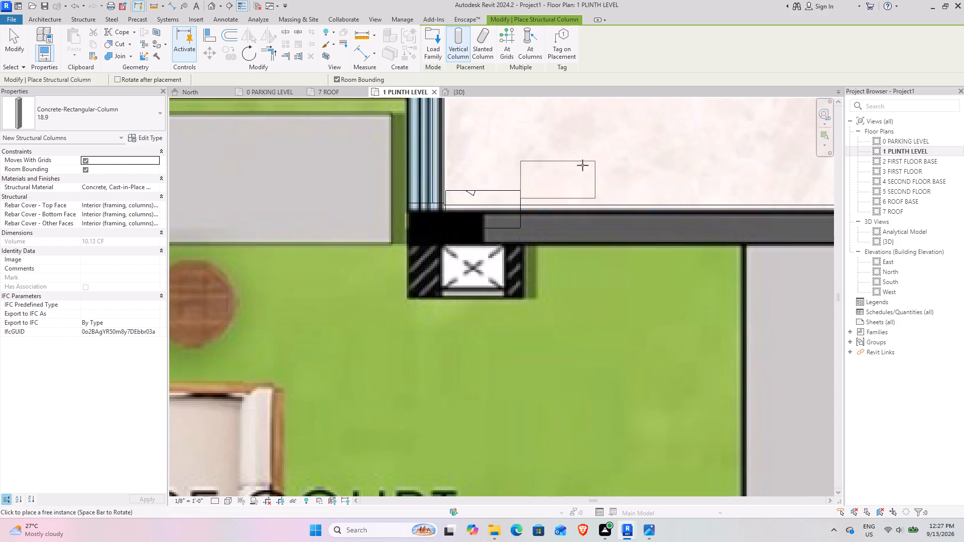
Place a rotated 18.9 column on the deck-side wall where the kitchen counter meets the dining room.
scroll(587, 161, down, 4)
middle_drag(589, 175, 451, 439)
middle_drag(503, 272, 410, 375)
scroll(452, 243, down, 5)
middle_drag(450, 215, 448, 227)
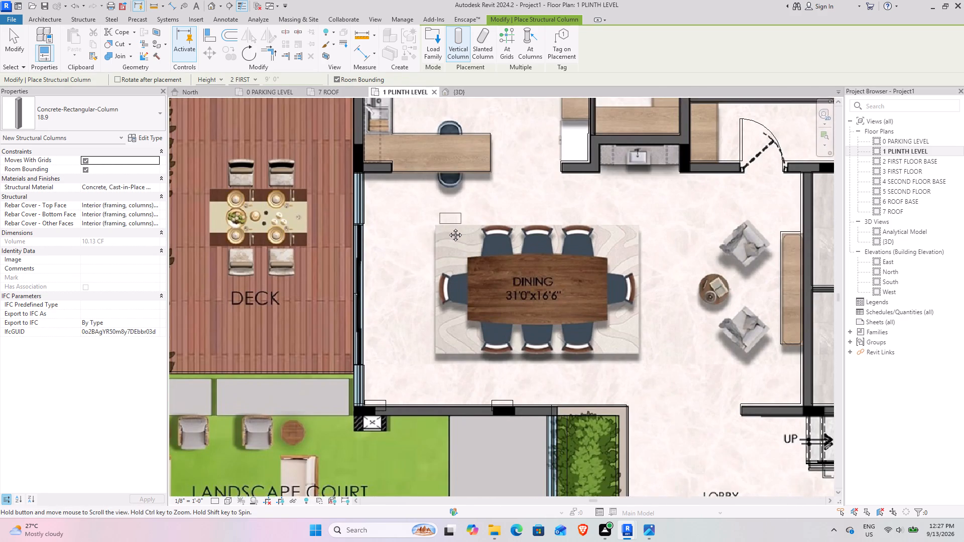
middle_drag(448, 227, 404, 284)
scroll(323, 211, up, 4)
key(space)
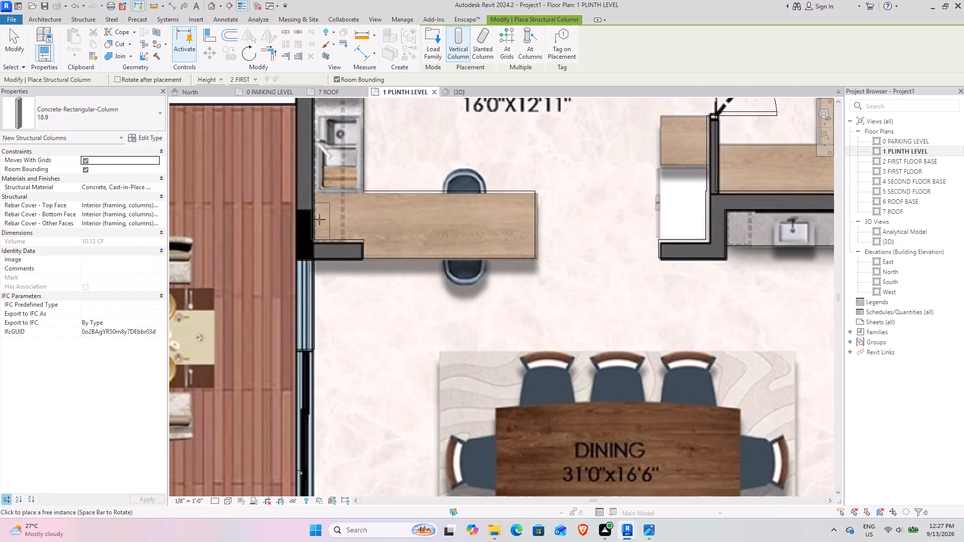
click(315, 213)
scroll(424, 173, down, 4)
key(Escape)
key(Escape)
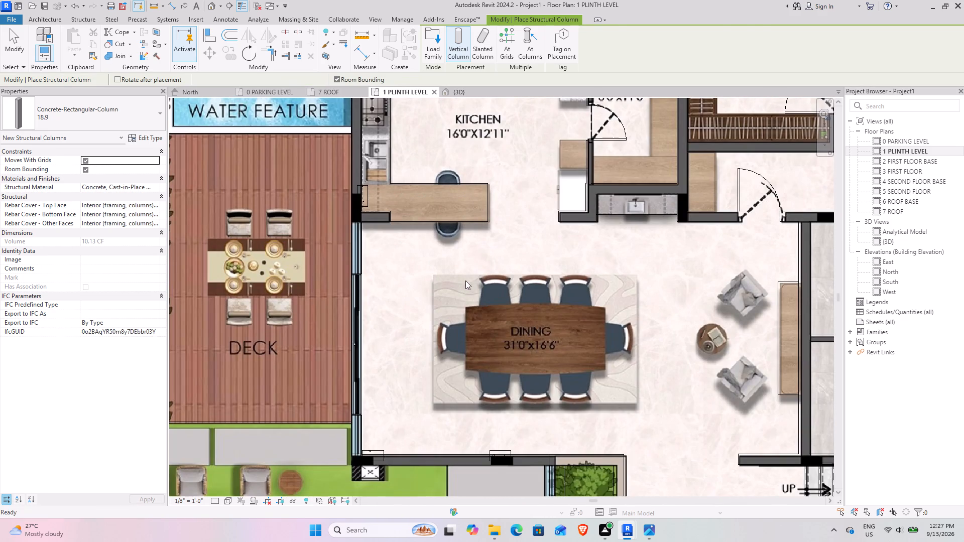
Measure the length of the underlay's black column at the kitchen and dining corner beside the deck.
scroll(386, 215, up, 6)
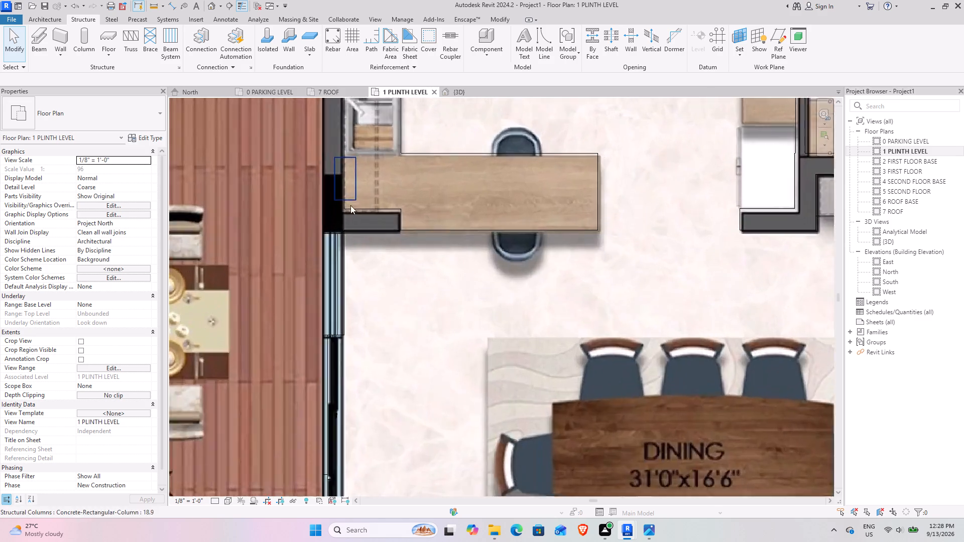
scroll(350, 205, up, 6)
click(154, 7)
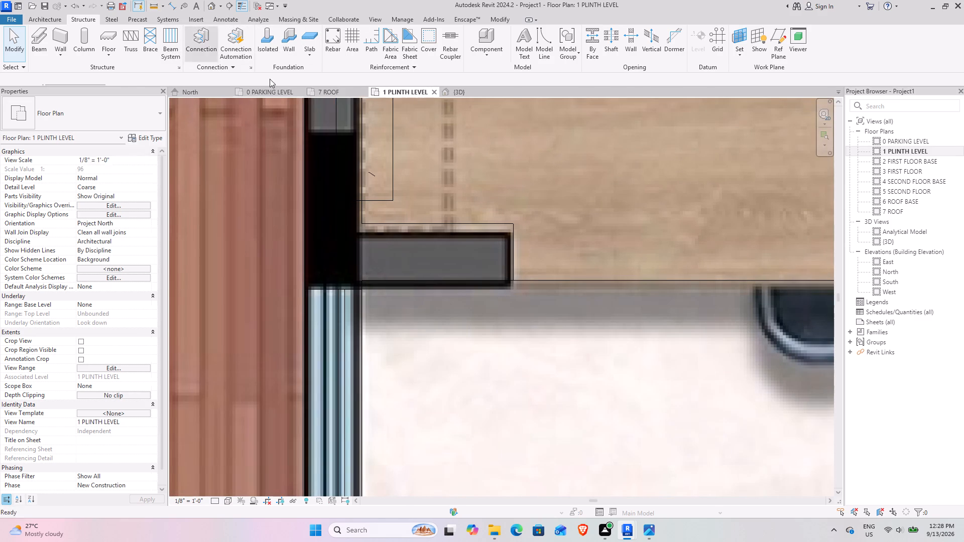
click(306, 132)
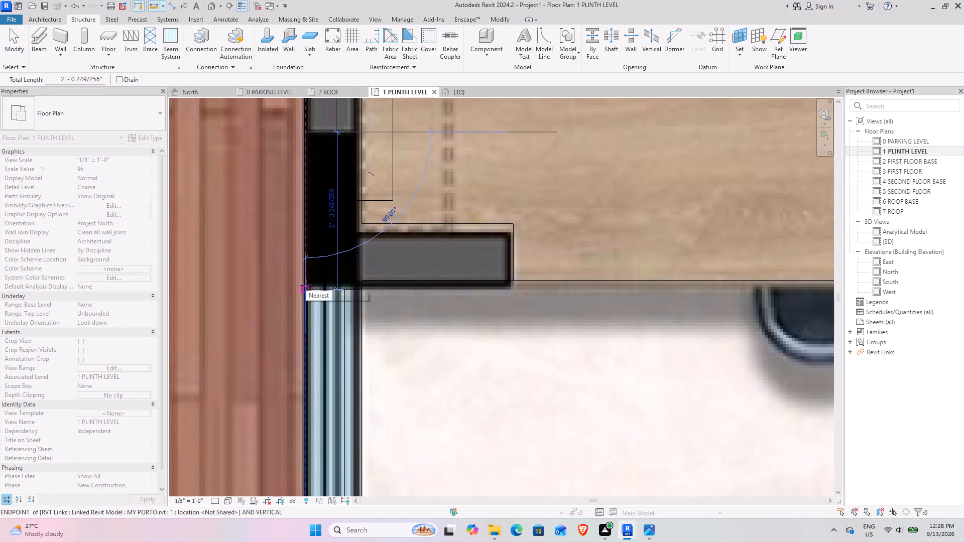
key(Escape)
key(Escape)
Duplicate the type of the kitchen corner column as a new Concrete-Rectangular-Column type named 2.9.
scroll(392, 180, down, 5)
middle_drag(430, 180, 364, 257)
scroll(364, 255, down, 4)
click(343, 250)
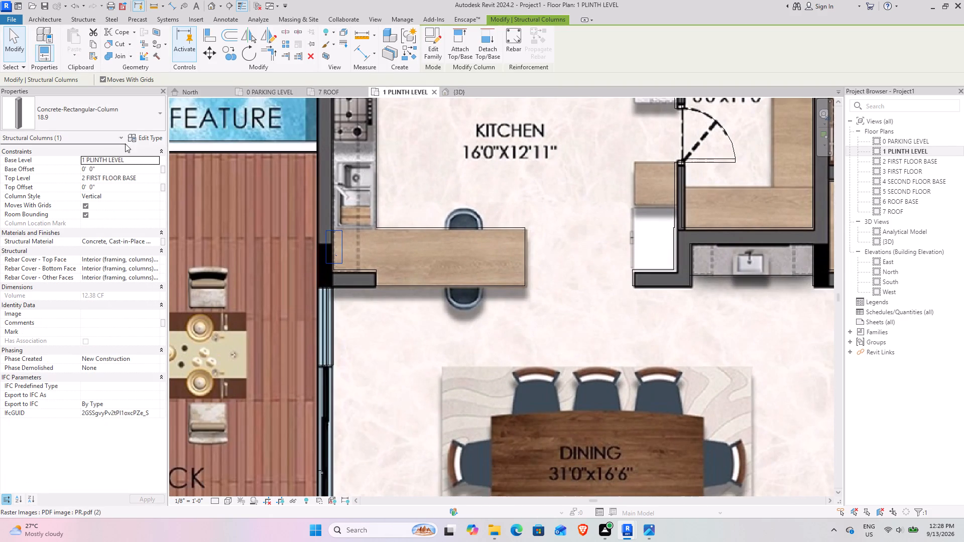
click(147, 141)
click(677, 149)
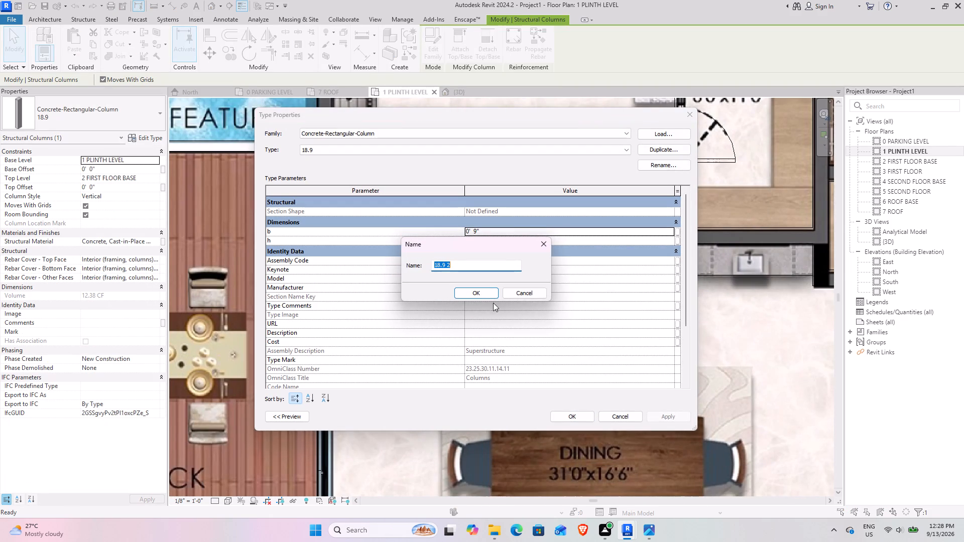
key(2)
text(.9)
key(Return)
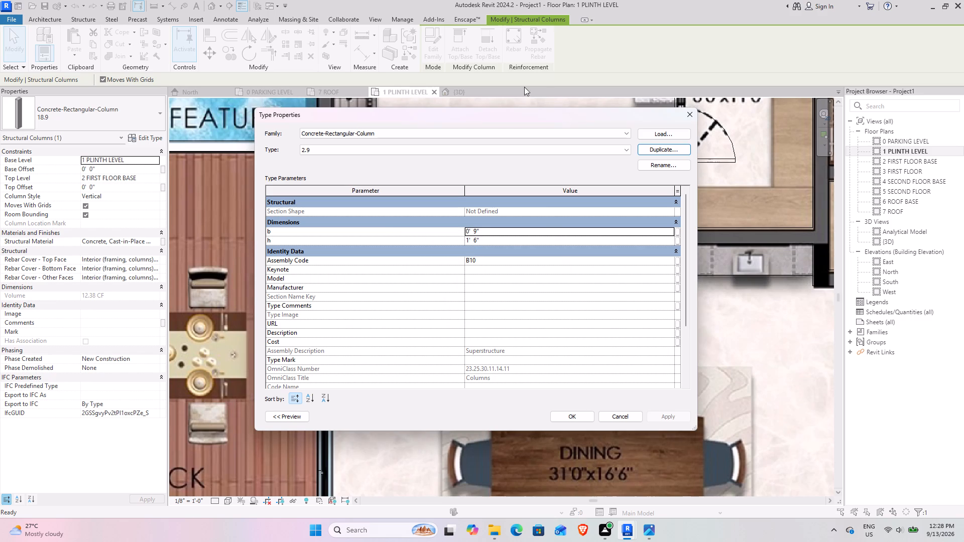
Set the 2.9 column type's h dimension to 2' 0" and apply it.
drag(479, 111, 507, 87)
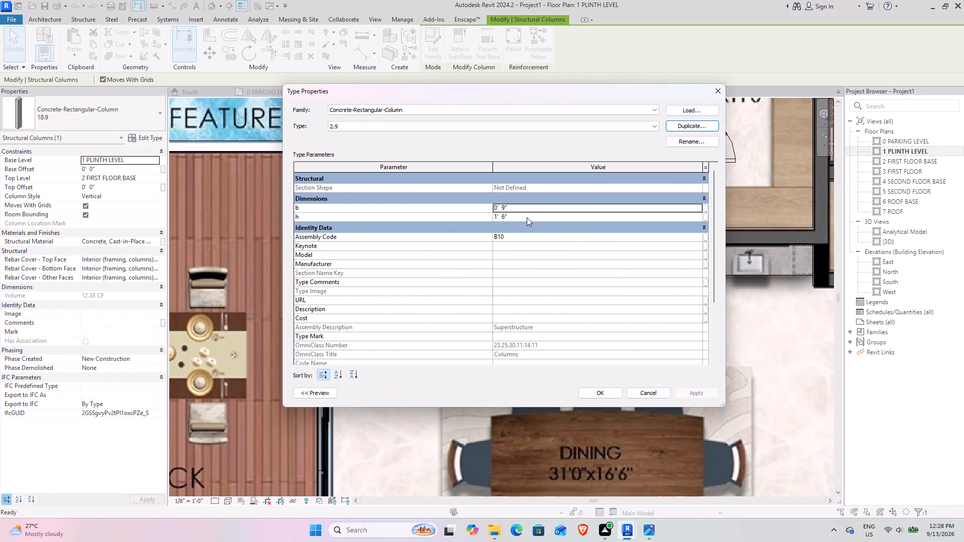
click(527, 217)
key(2)
key(Return)
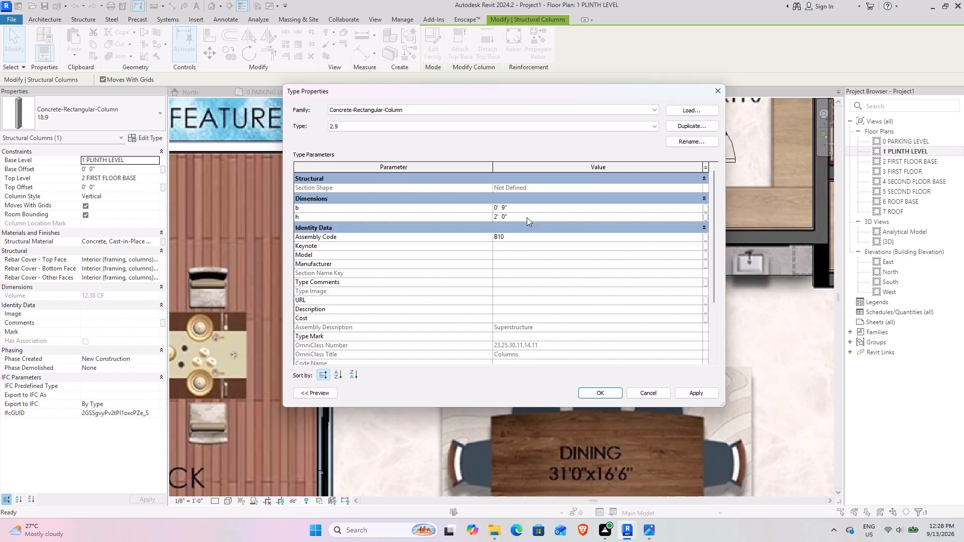
click(704, 396)
click(607, 391)
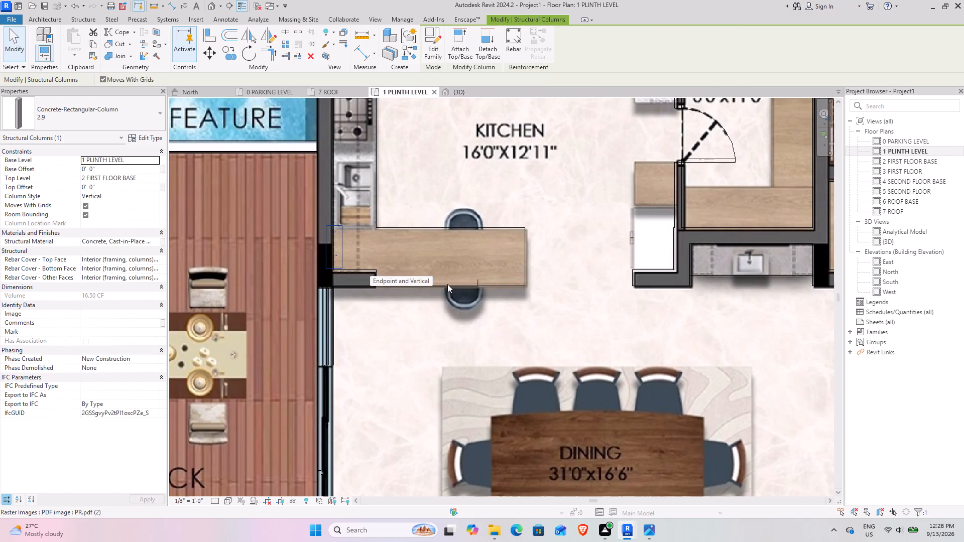
Create a similar 2.9 column at the black wall end beside the dining room's washbasin niche.
middle_drag(453, 282, 265, 300)
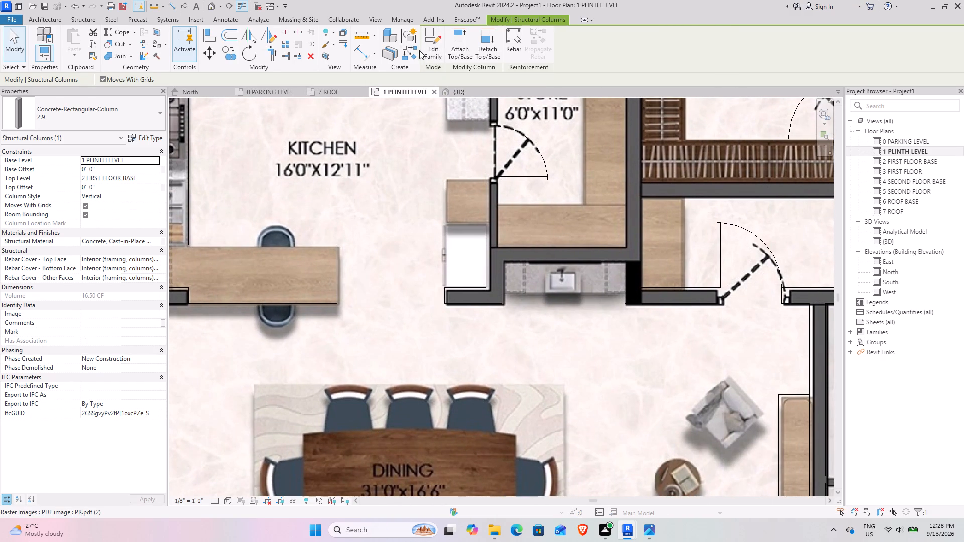
click(409, 50)
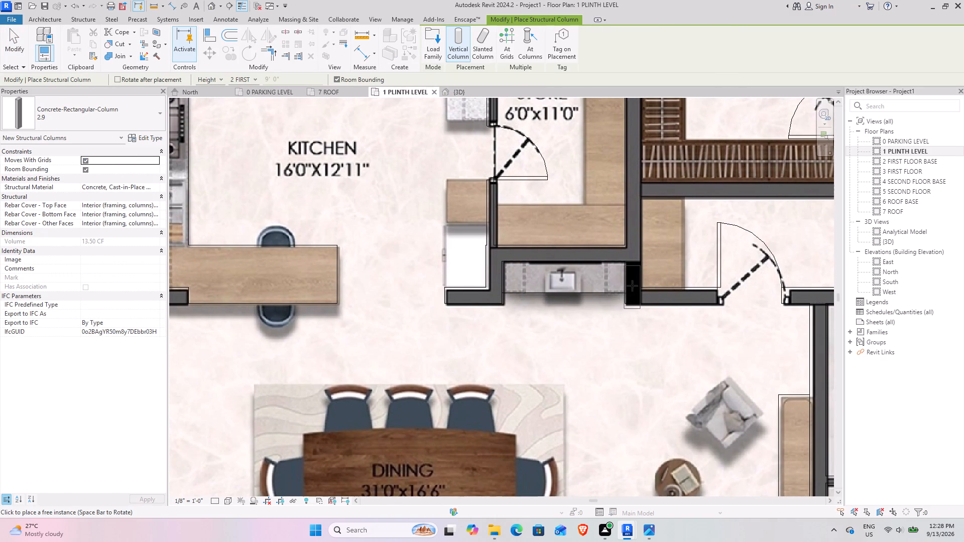
click(639, 279)
Examine the underlay's marked columns around the service kitchen, dining room, landscape court, staircase and foyer against the 2.9 column's size.
scroll(494, 253, down, 4)
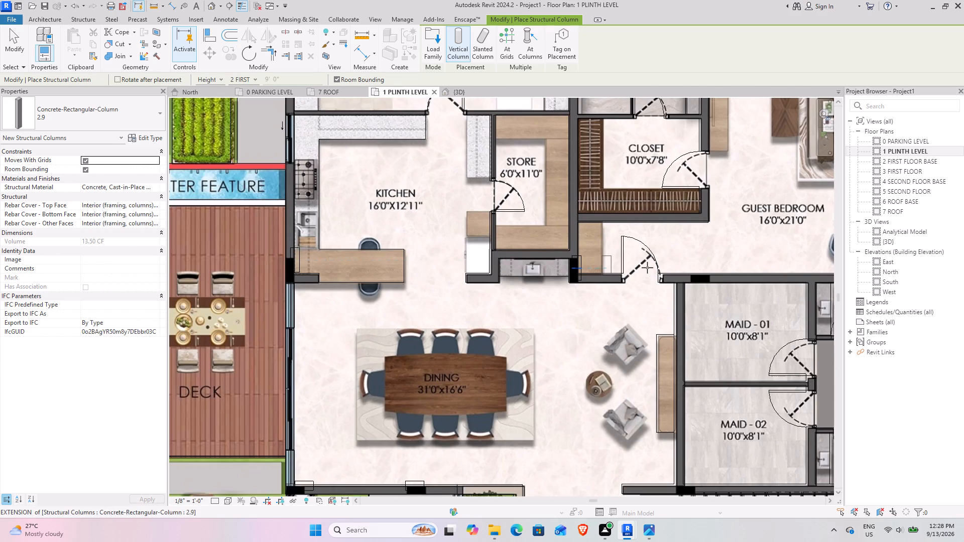
middle_drag(653, 267, 602, 510)
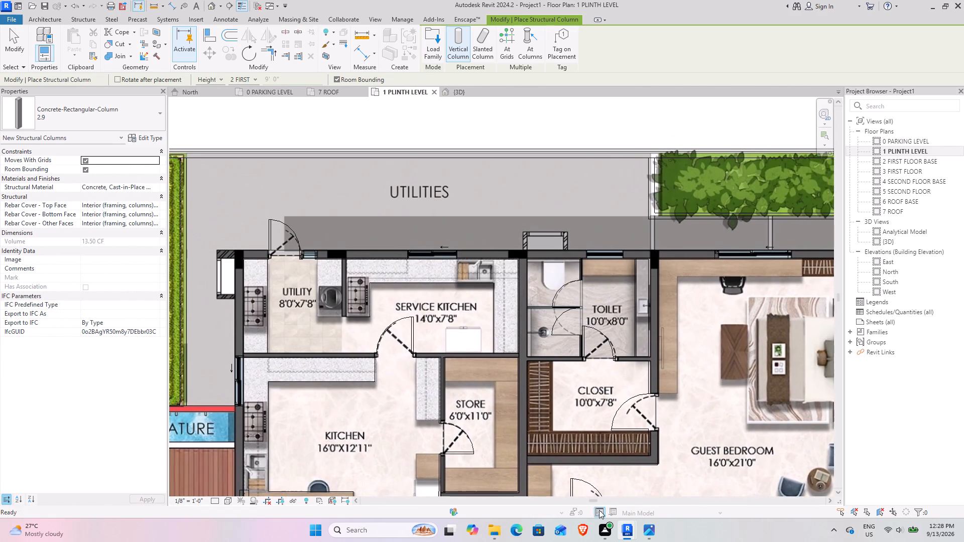
scroll(328, 258, up, 2)
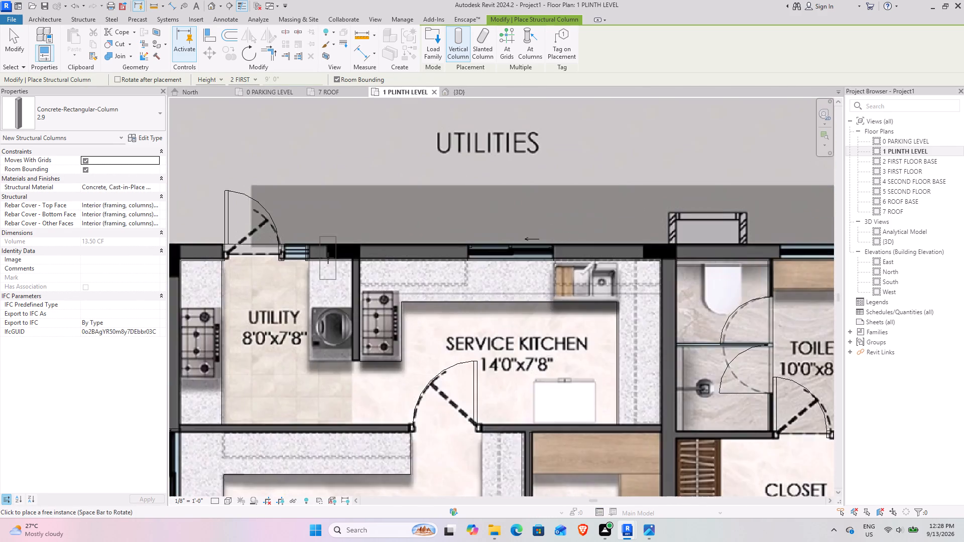
scroll(328, 258, up, 6)
key(space)
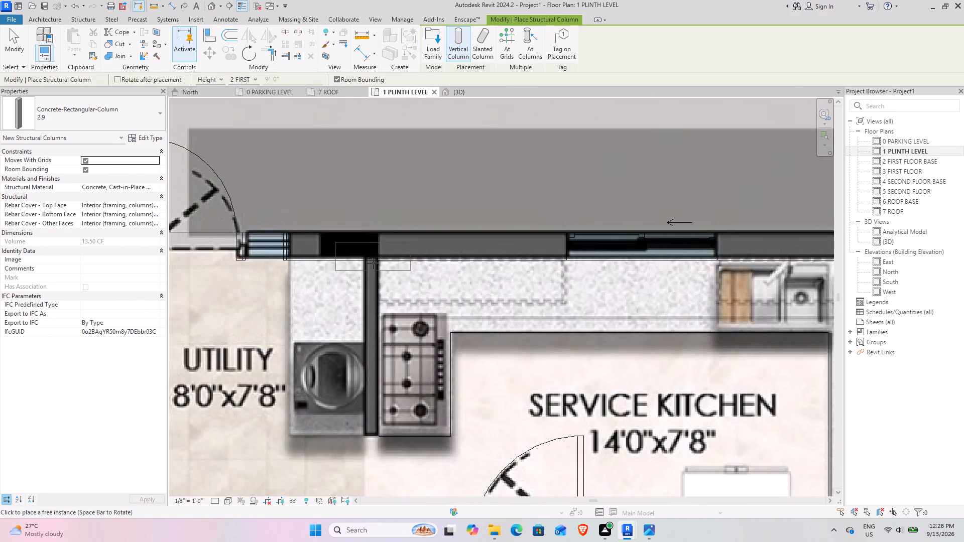
scroll(373, 263, down, 4)
middle_drag(348, 323, 468, 147)
middle_drag(435, 333, 378, 130)
scroll(443, 295, down, 4)
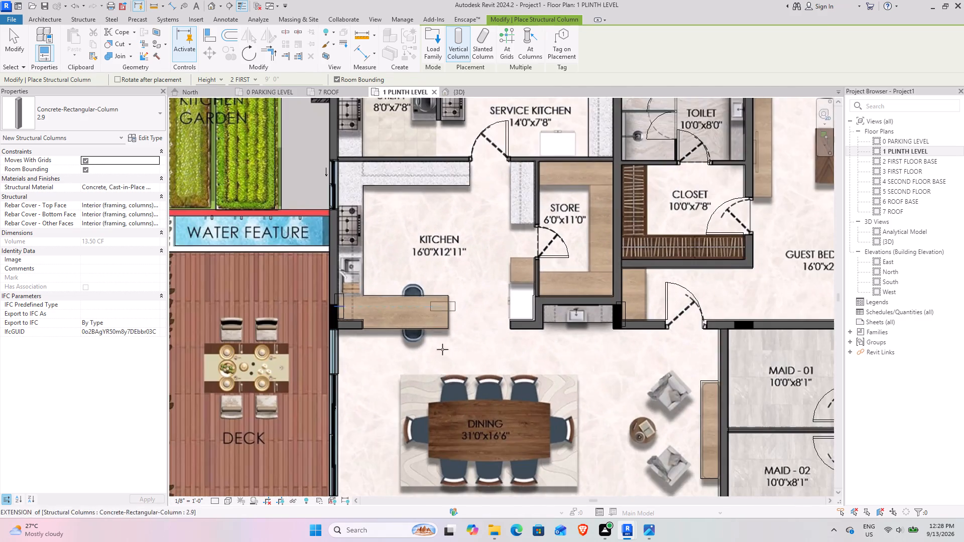
middle_drag(444, 383, 393, 141)
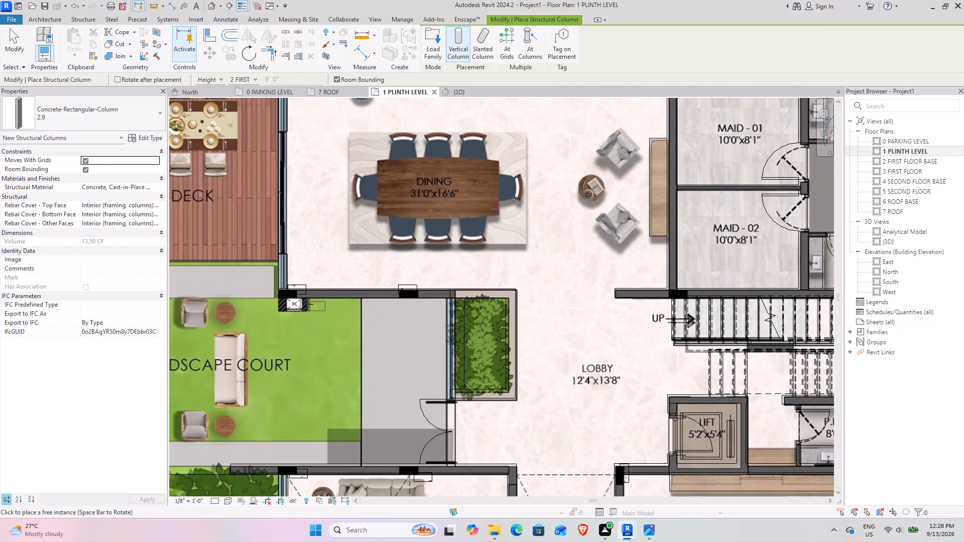
scroll(299, 299, up, 6)
scroll(443, 340, down, 3)
middle_drag(546, 360, 537, 356)
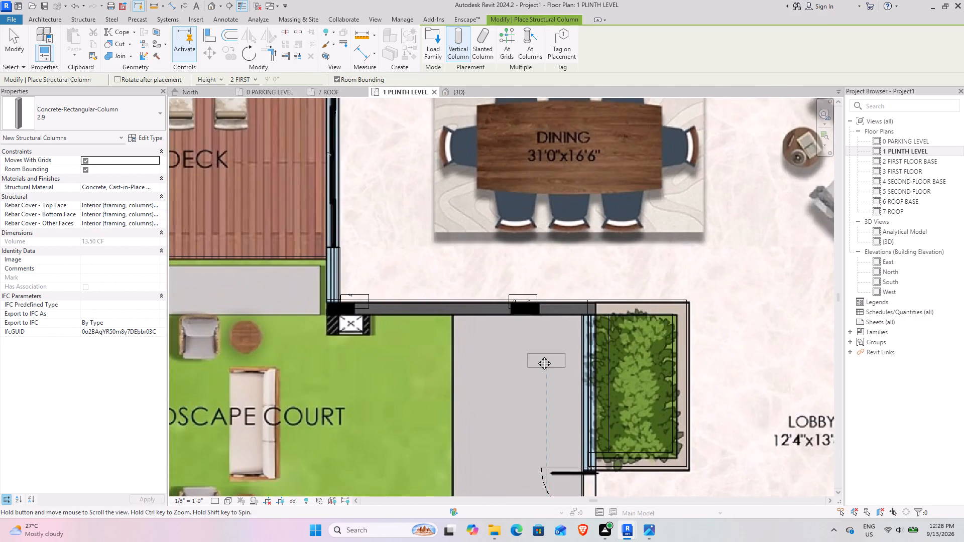
middle_drag(537, 356, 268, 315)
middle_drag(572, 327, 413, 301)
scroll(413, 296, down, 4)
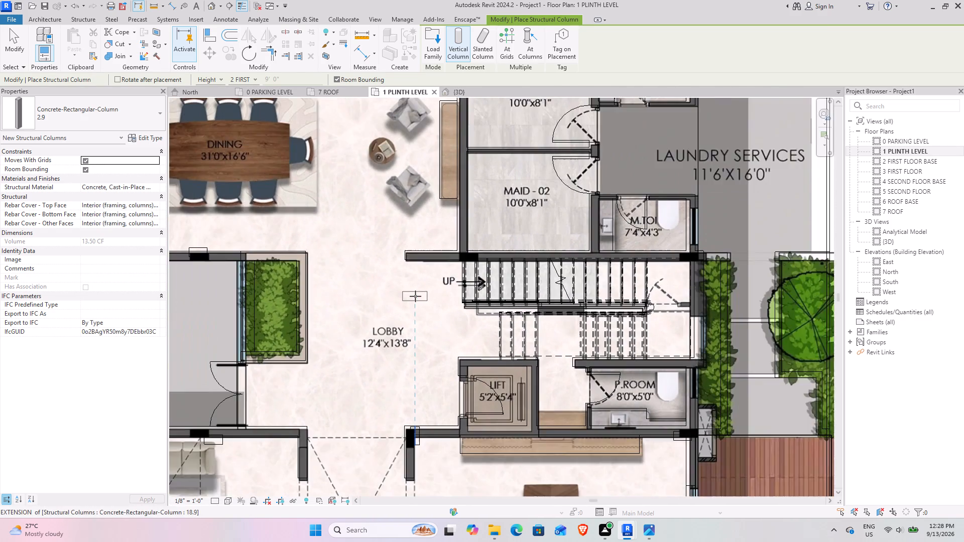
scroll(650, 259, up, 8)
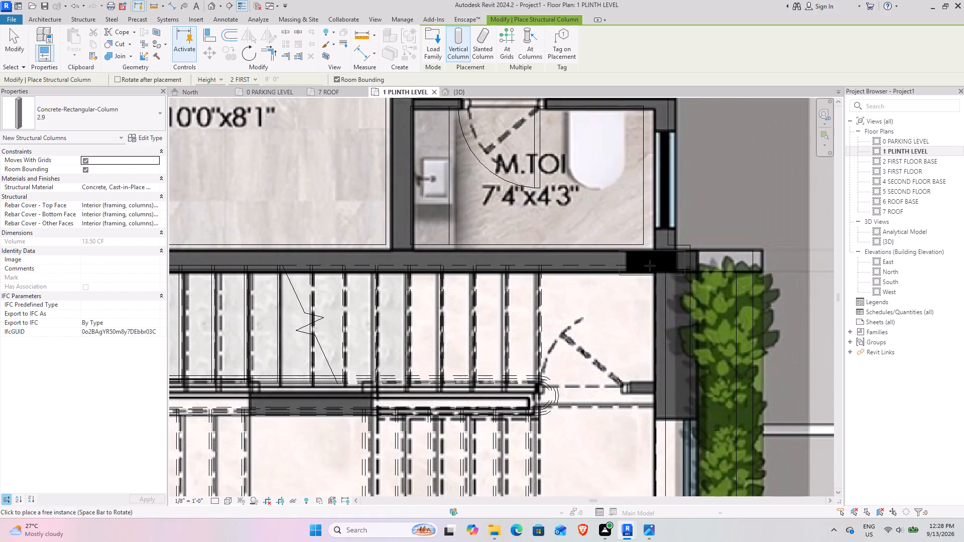
scroll(449, 274, down, 5)
middle_drag(337, 295, 711, 131)
middle_drag(437, 342, 360, 205)
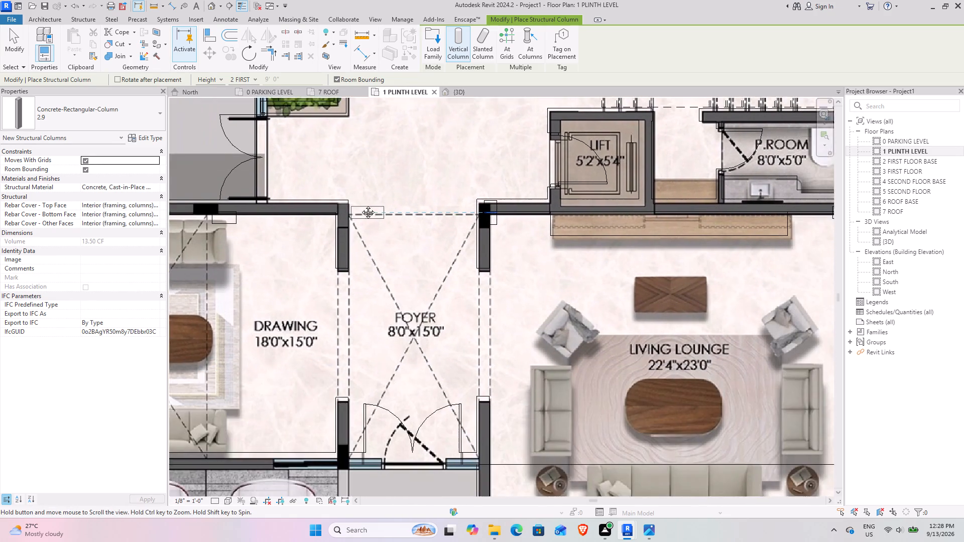
middle_drag(360, 205, 221, 226)
scroll(316, 190, down, 4)
middle_drag(315, 196, 447, 420)
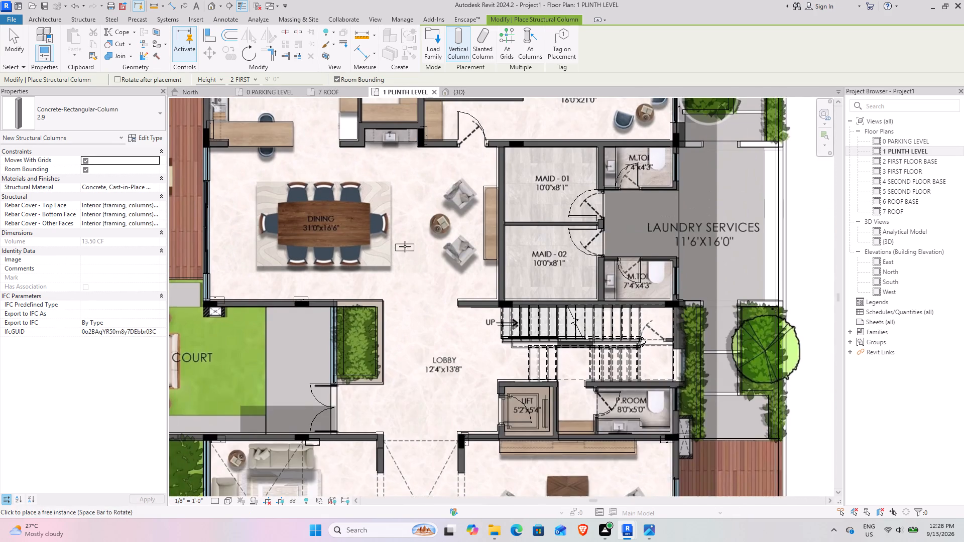
Create a similar column from the 18.9 column at the dining room's landscape court corner, placing one beside the dining room armchairs.
middle_drag(405, 246, 451, 328)
middle_drag(255, 226, 295, 291)
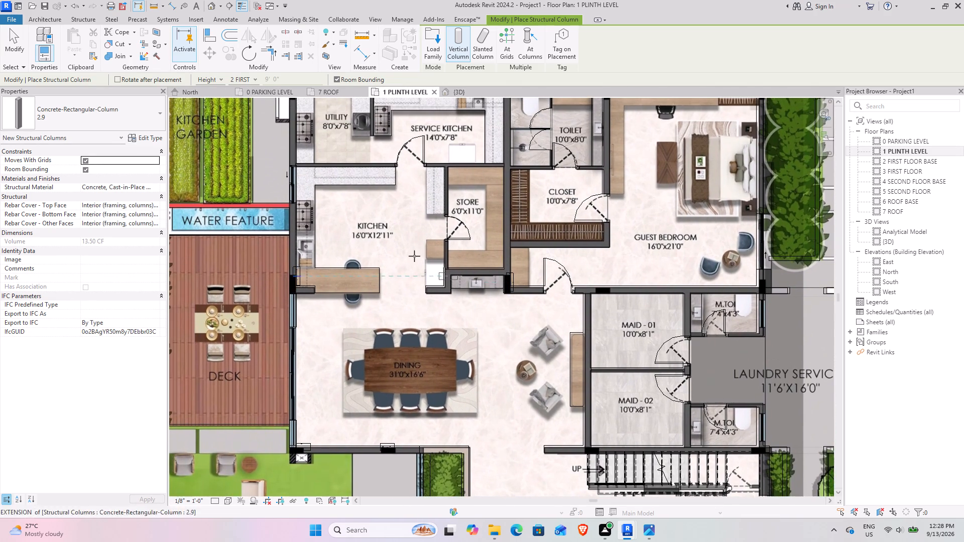
scroll(564, 302, up, 4)
middle_drag(369, 308, 445, 308)
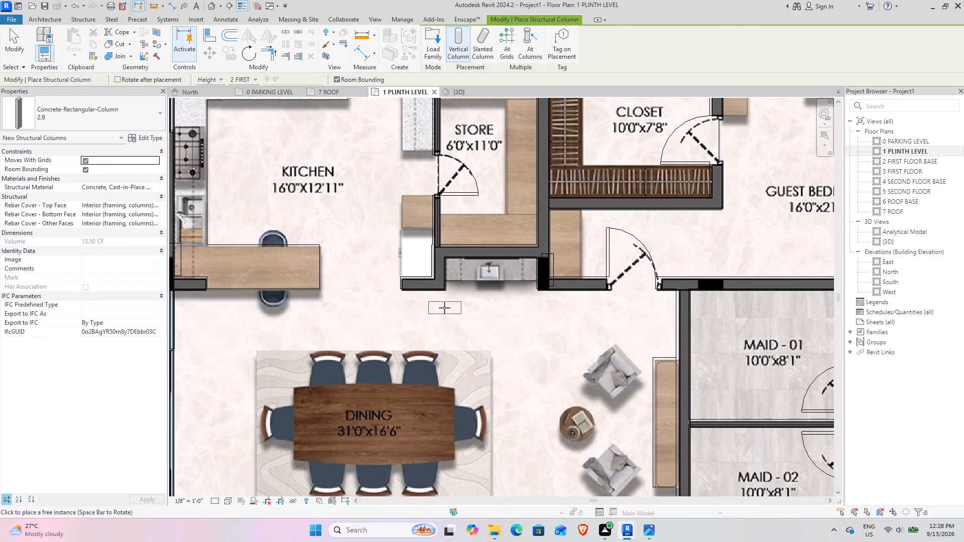
key(Escape)
key(Escape)
scroll(291, 318, down, 4)
middle_drag(356, 390, 373, 314)
click(258, 384)
click(416, 57)
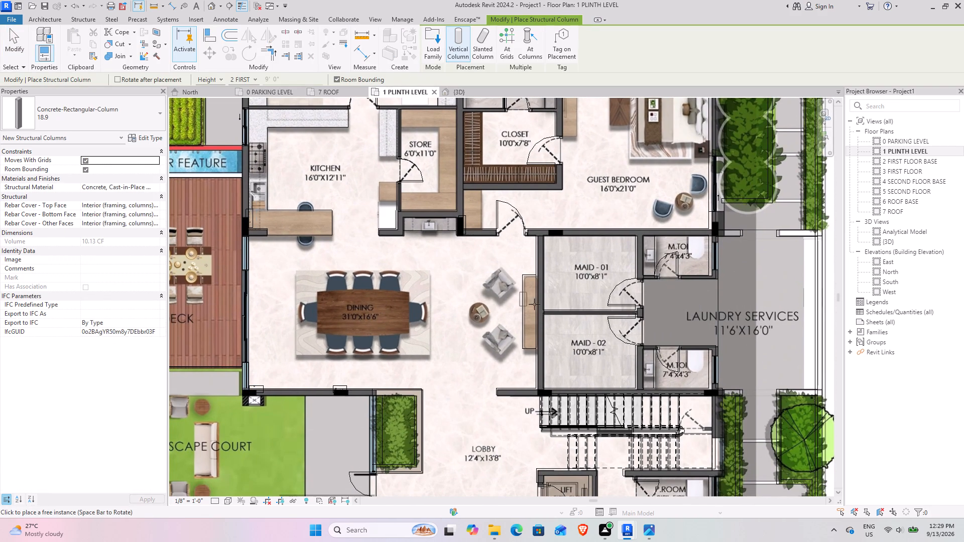
click(475, 292)
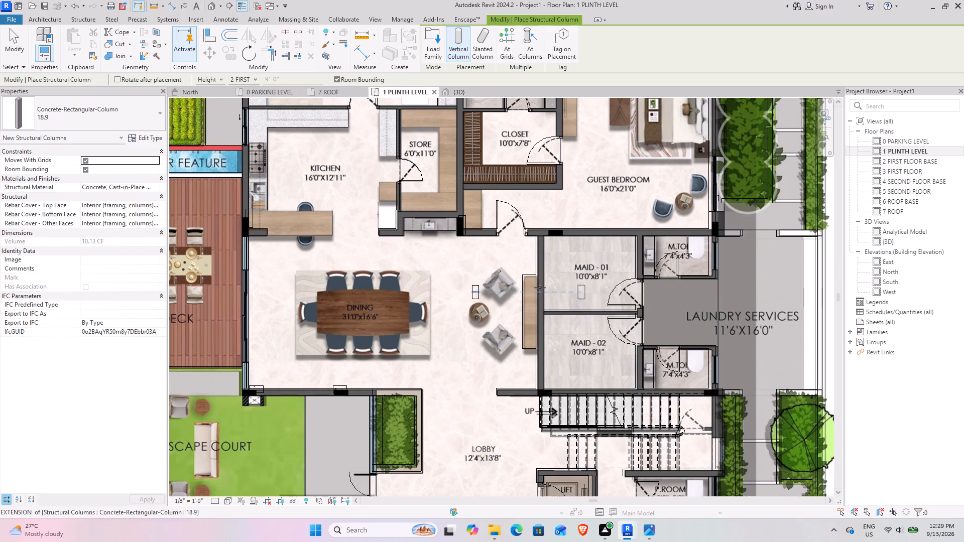
Place 18.9 columns at the black marks on the guest bedroom–Maid 01 wall and the M.TOI outer corner, rotated to suit.
scroll(556, 223, up, 8)
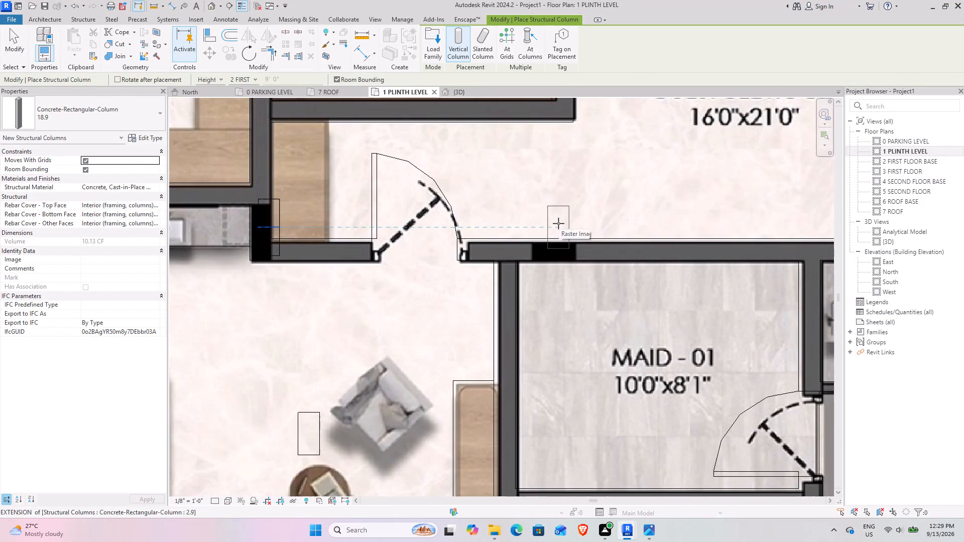
key(space)
click(570, 243)
middle_drag(655, 237, 161, 231)
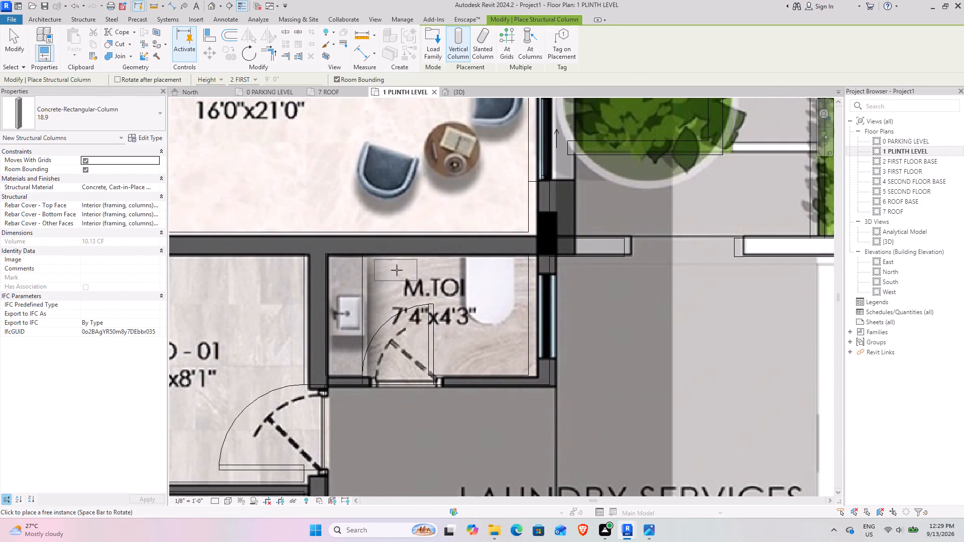
key(space)
key(space)
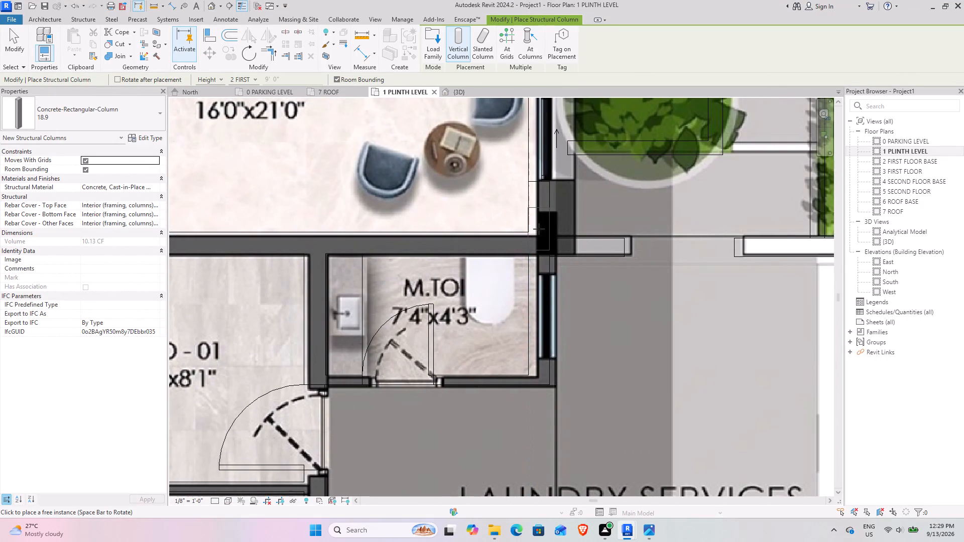
click(539, 229)
Place two 18.9 columns lengthwise at both black marks on the wall between Maid 02, its toilet and the staircase.
middle_drag(681, 253, 545, 330)
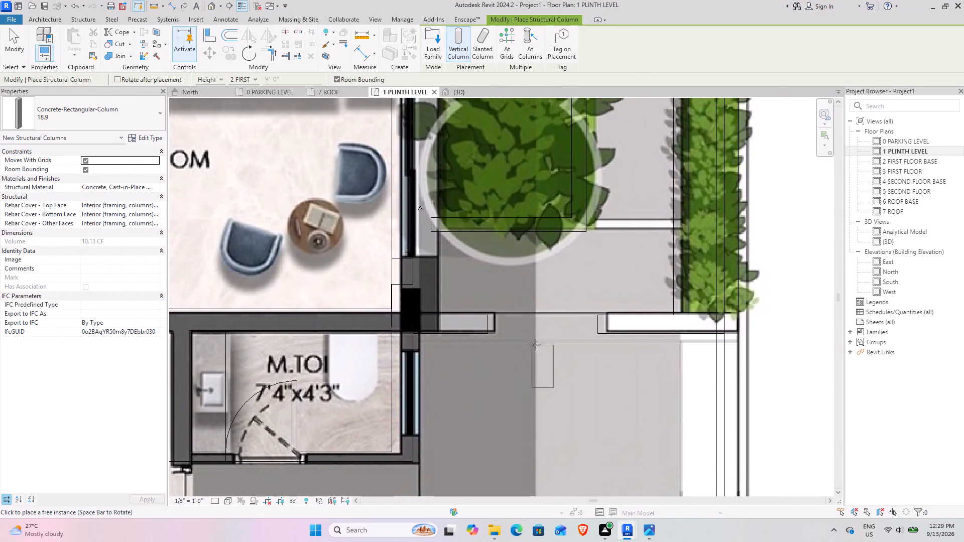
scroll(525, 319, down, 4)
middle_drag(516, 388, 524, 172)
middle_drag(506, 381, 581, 237)
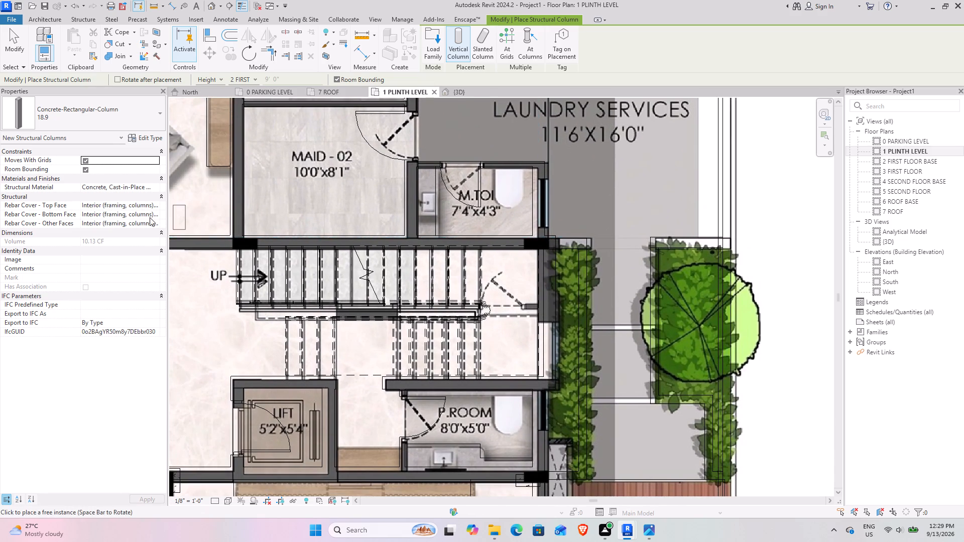
scroll(247, 241, up, 8)
key(space)
click(296, 230)
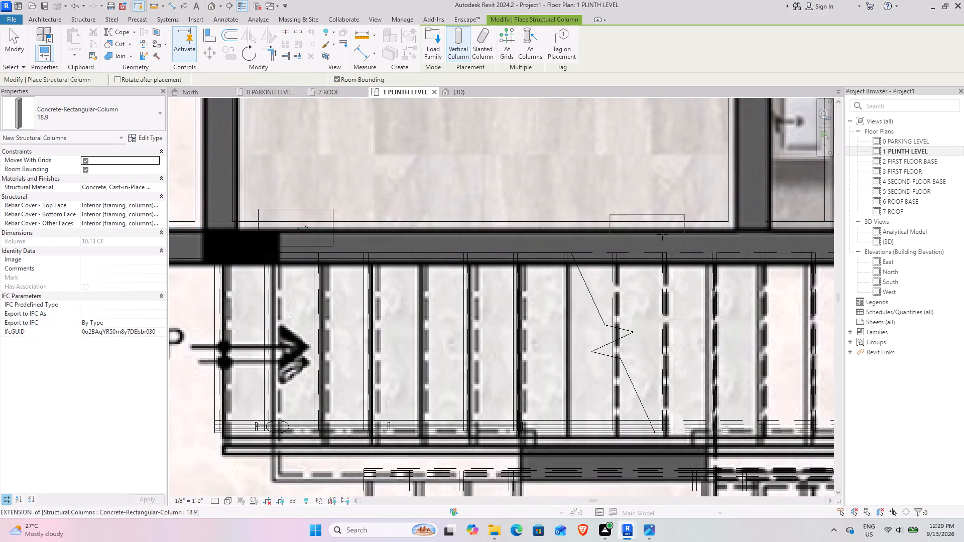
middle_drag(665, 234, 85, 260)
click(494, 257)
Place 18.9 columns perpendicular to the utilities-side wall at the toilet–guest bedroom junction and the guest bedroom's outer corner.
scroll(445, 249, down, 4)
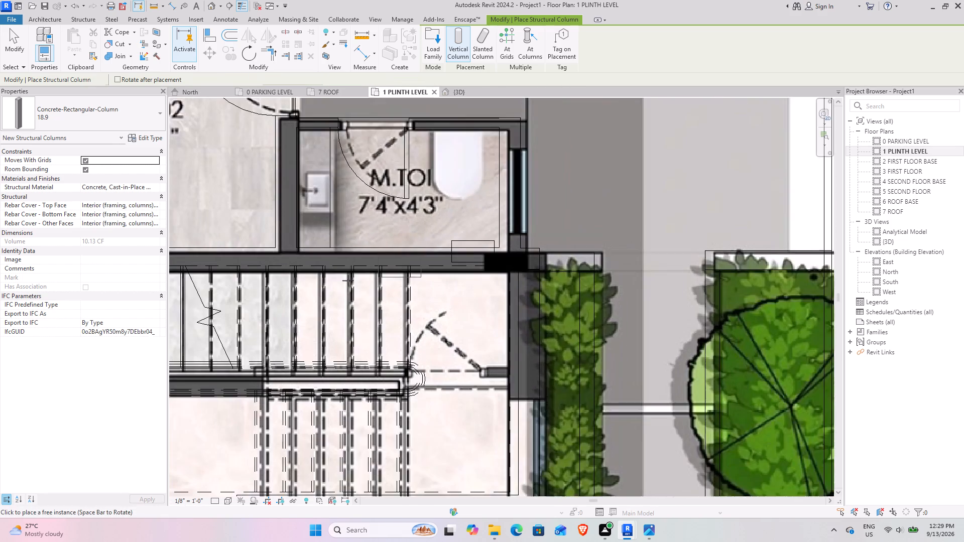
middle_drag(338, 287, 581, 176)
scroll(487, 322, down, 4)
middle_drag(530, 474, 410, 326)
middle_drag(410, 322, 643, 331)
scroll(489, 240, down, 4)
middle_drag(471, 165, 445, 415)
middle_drag(496, 236, 518, 445)
scroll(484, 252, up, 7)
key(space)
click(484, 252)
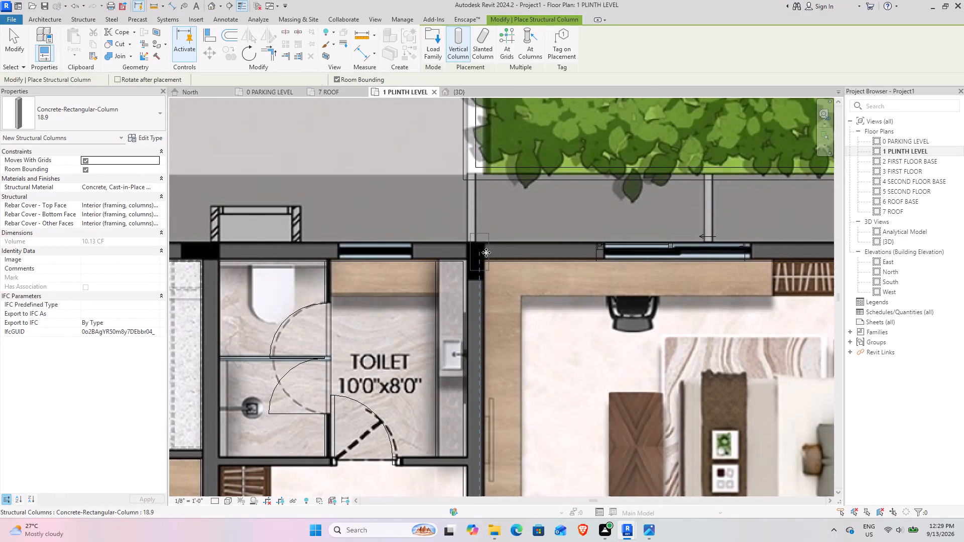
scroll(527, 277, down, 3)
middle_drag(548, 289, 370, 264)
scroll(497, 249, up, 4)
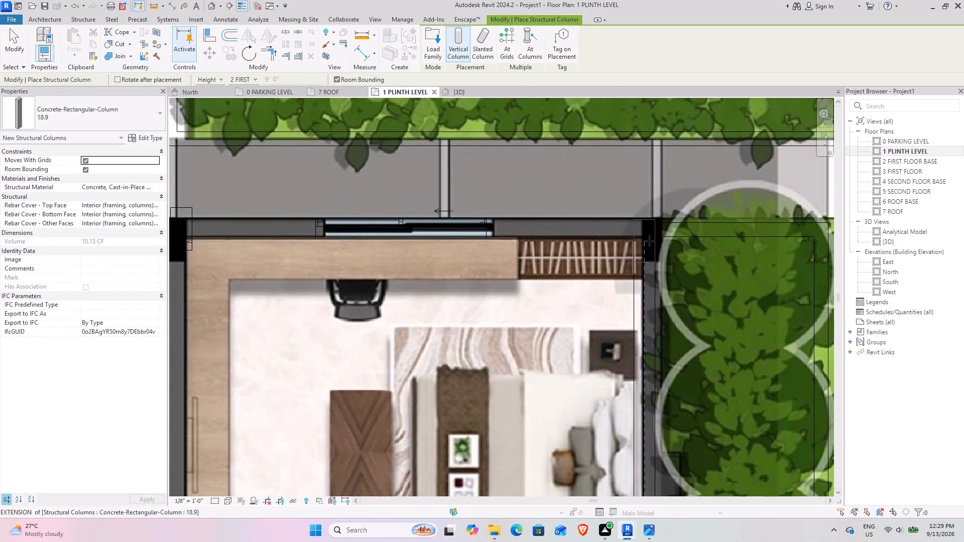
click(649, 241)
Place two 18.9 columns lengthwise along the utilities-side wall, at the service kitchen–toilet and utility–service kitchen junctions.
scroll(465, 305, down, 4)
middle_drag(287, 335, 532, 277)
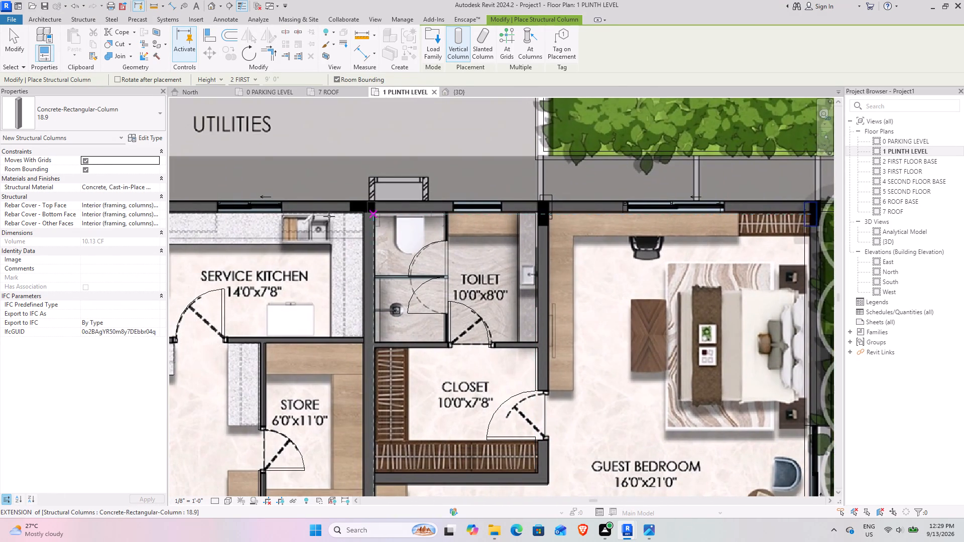
key(space)
click(358, 200)
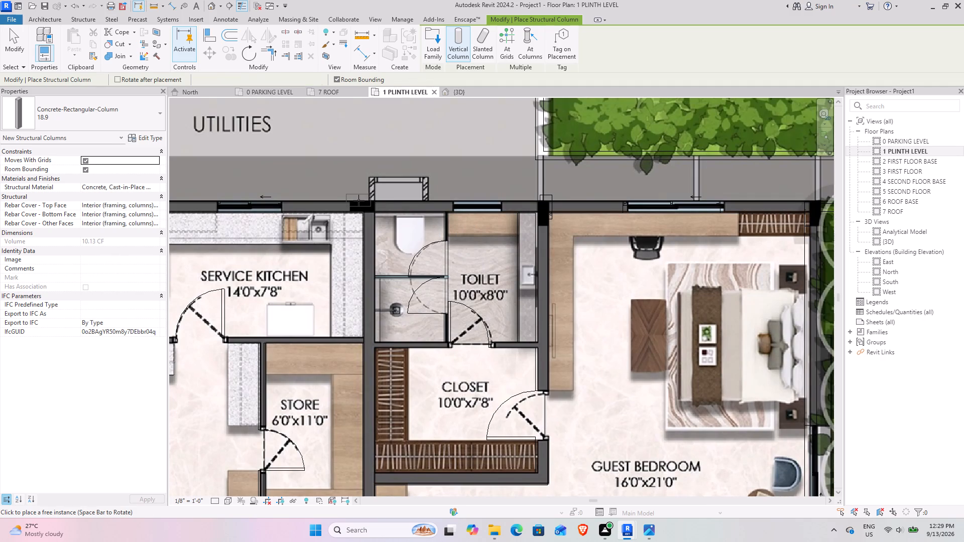
scroll(215, 233, down, 3)
middle_drag(227, 235, 417, 233)
scroll(328, 207, up, 5)
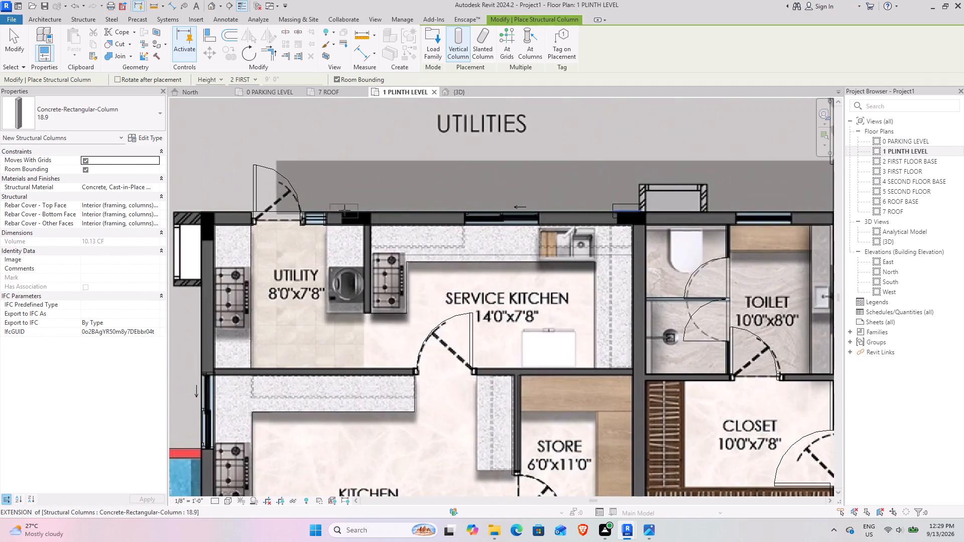
scroll(344, 210, up, 3)
click(383, 212)
Place an 18.9 column perpendicular to the utilities-side wall at the utility room's outer corner and end column placement.
middle_drag(329, 236, 542, 224)
key(space)
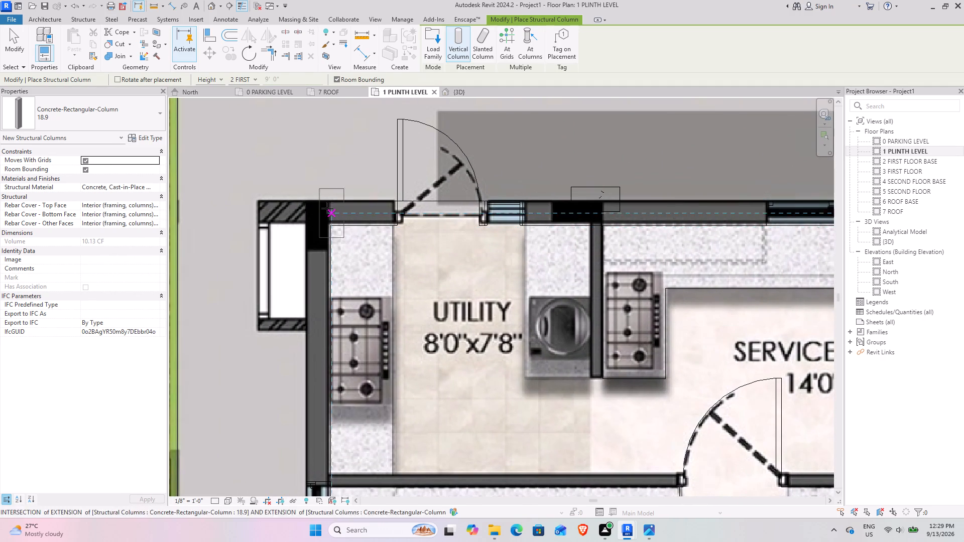
click(325, 202)
scroll(415, 268, down, 5)
middle_drag(452, 324, 395, 138)
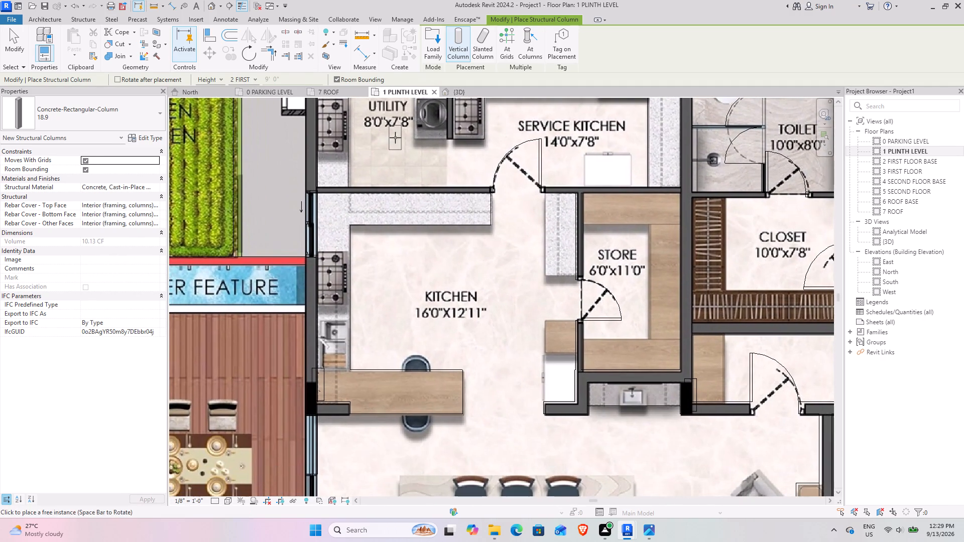
middle_drag(475, 183, 409, 222)
key(Escape)
key(Escape)
key(Escape)
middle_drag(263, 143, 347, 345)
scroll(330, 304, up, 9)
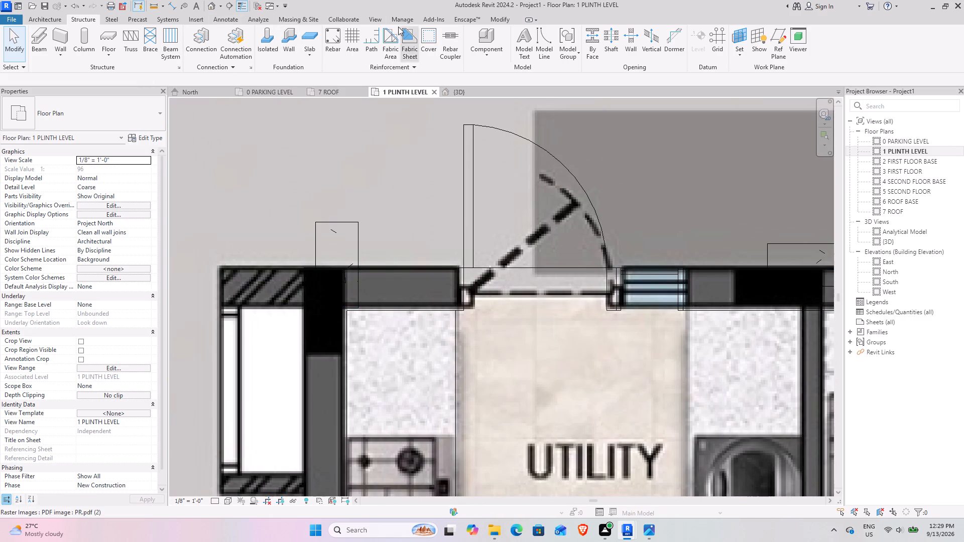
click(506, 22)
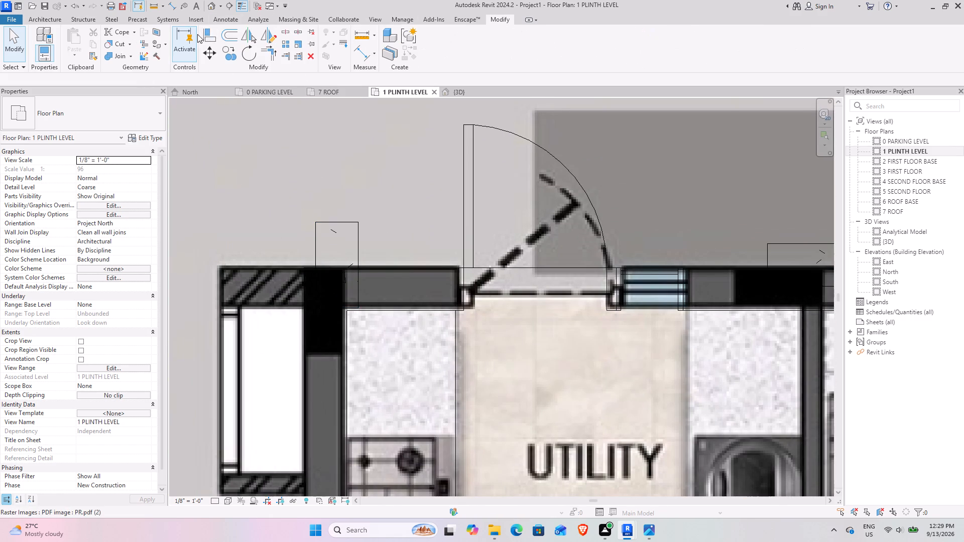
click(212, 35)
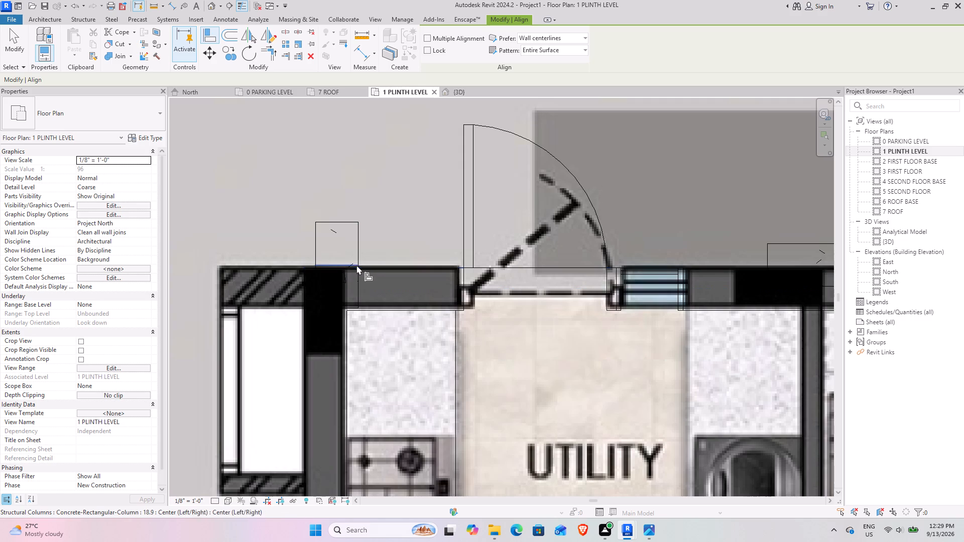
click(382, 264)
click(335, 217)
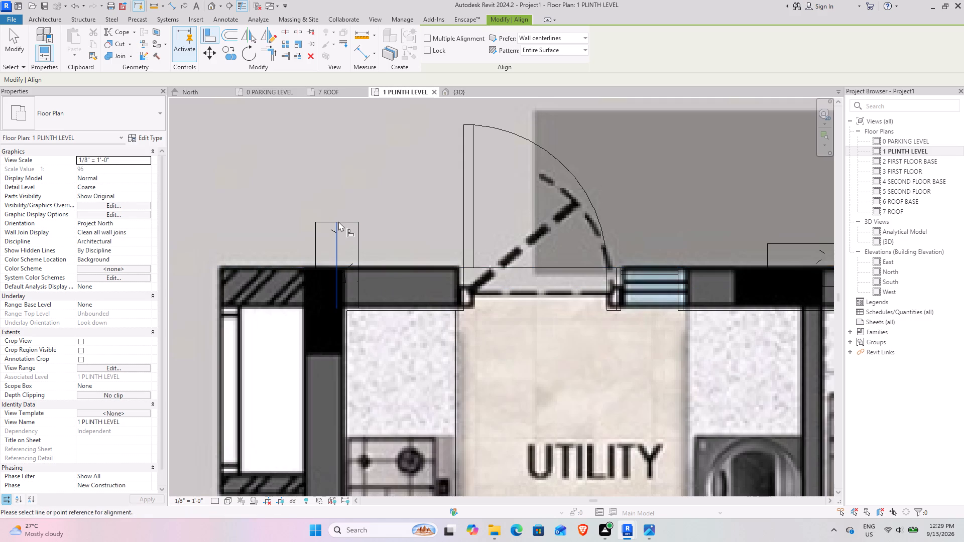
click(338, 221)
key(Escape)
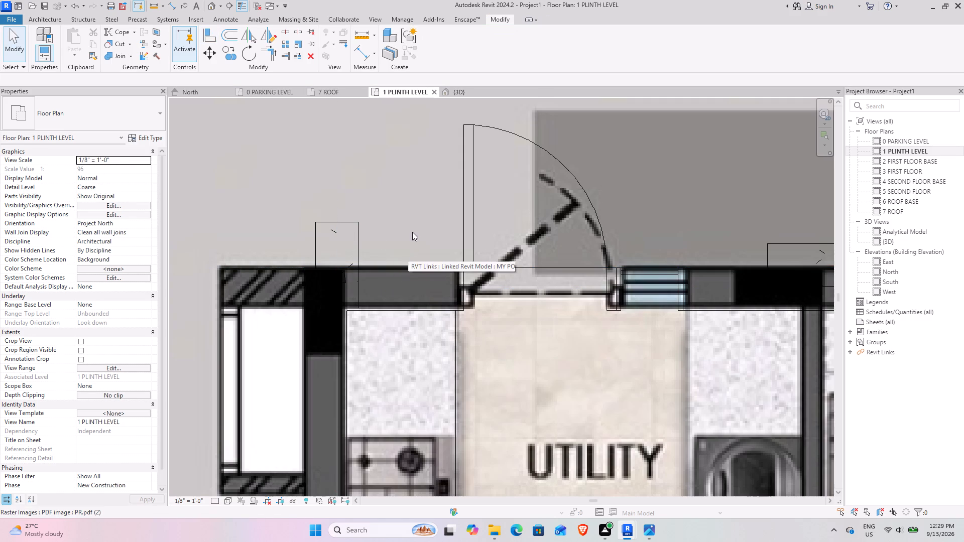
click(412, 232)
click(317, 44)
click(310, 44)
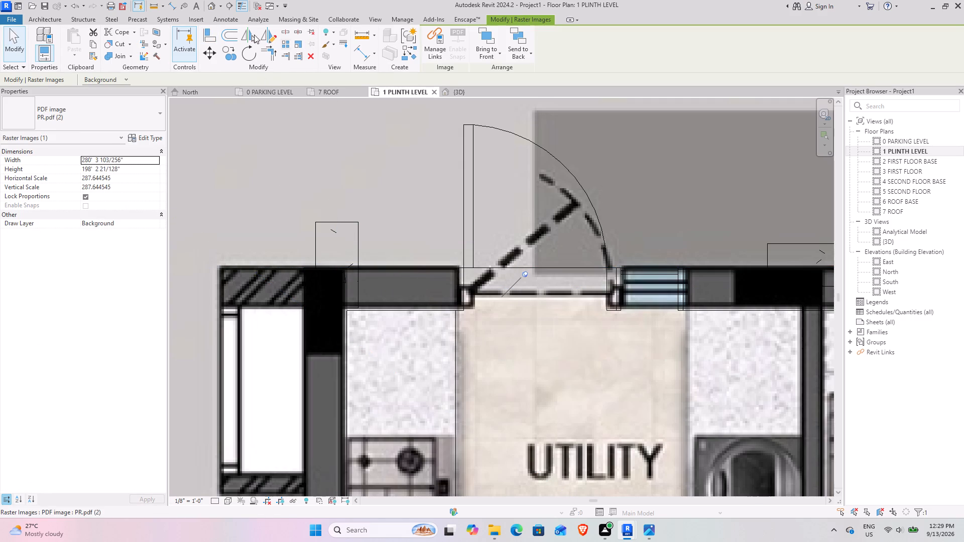
Align the utility room's corner column with the outer face of the utilities-side wall and the side wall's inner face.
click(203, 42)
click(389, 265)
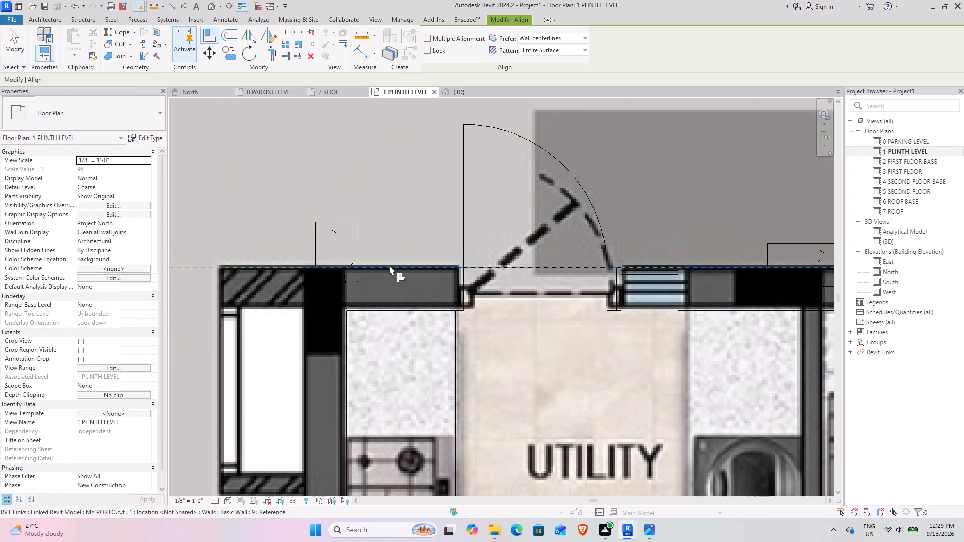
click(331, 220)
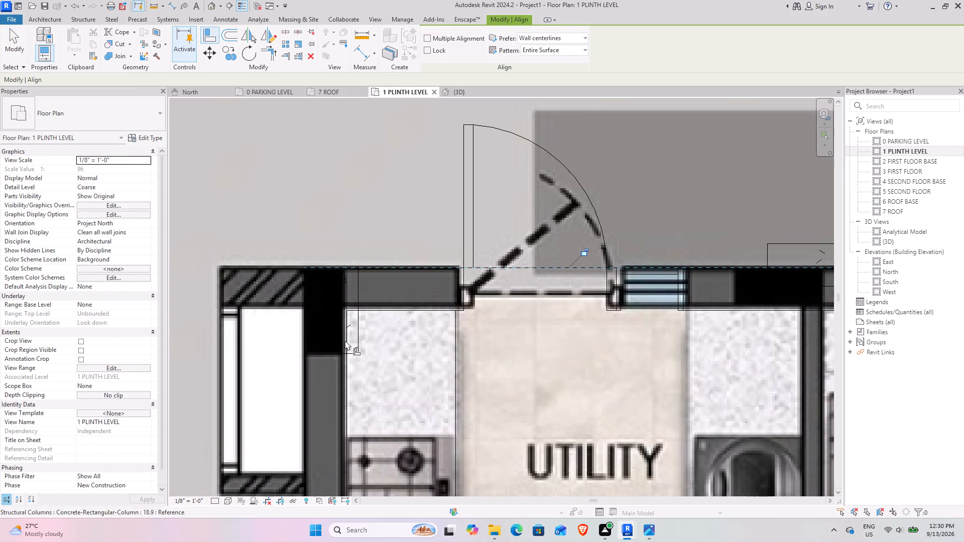
click(351, 392)
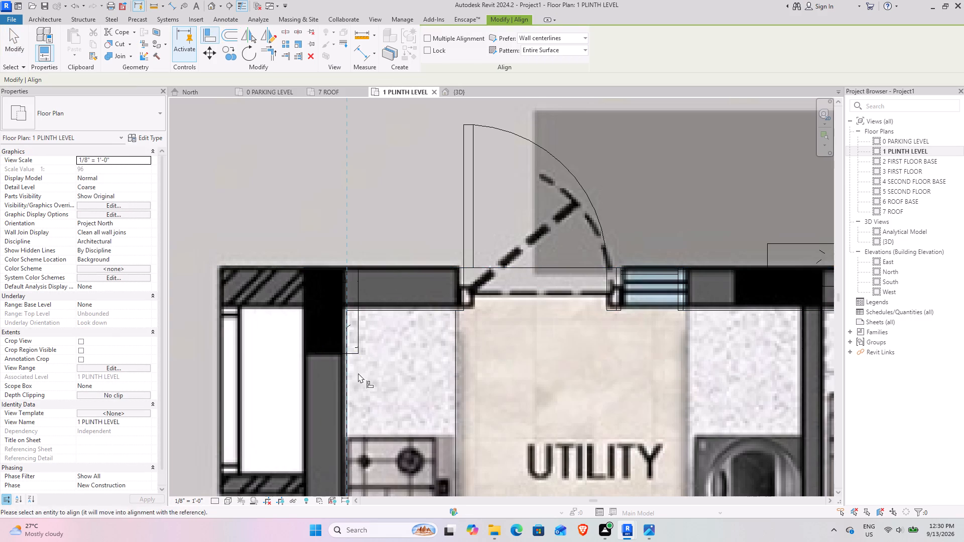
click(361, 328)
Align the utility–service kitchen junction column with the partition's service kitchen face and the utilities-side wall's outer face.
scroll(387, 345, down, 5)
middle_drag(495, 373, 320, 350)
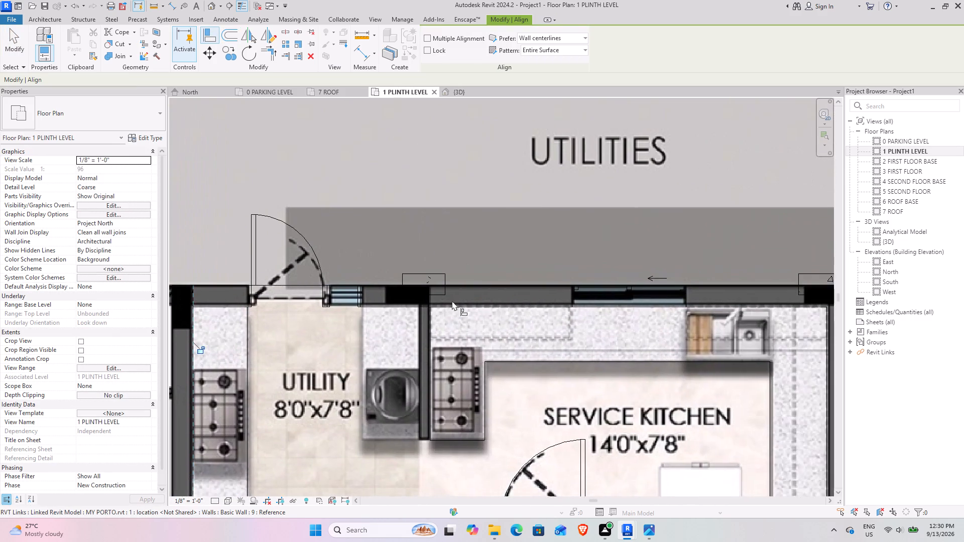
scroll(452, 295, up, 8)
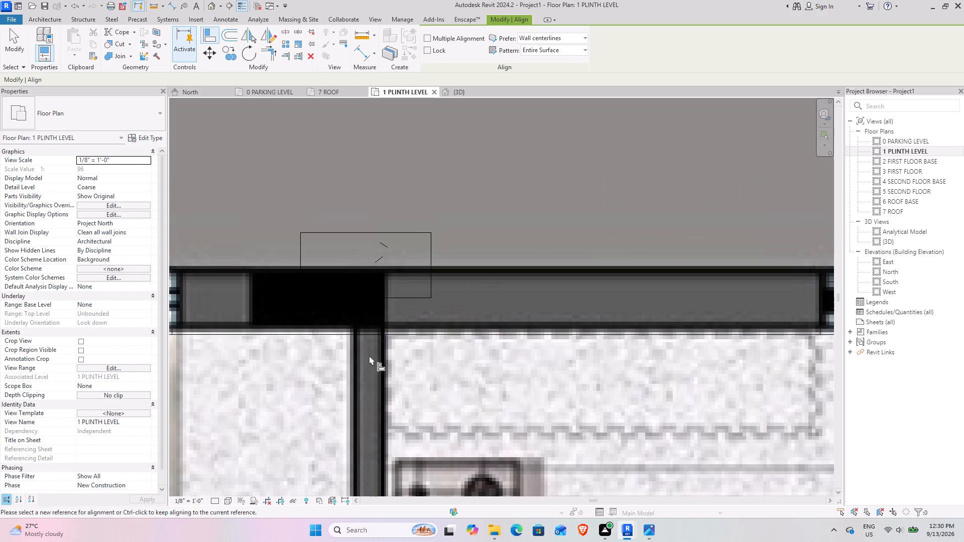
click(386, 370)
click(431, 265)
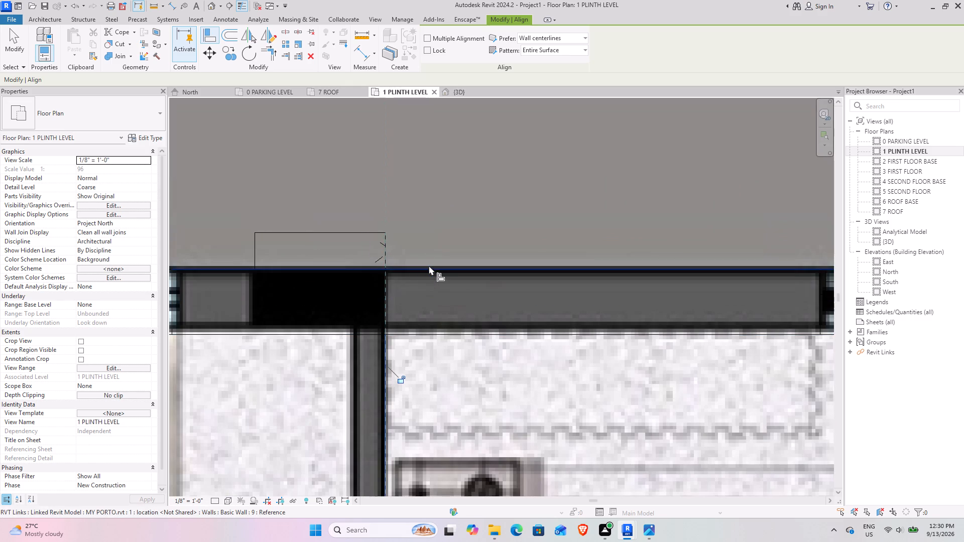
click(416, 269)
click(341, 234)
Align the service kitchen–toilet junction column with the utilities-side wall's inner face and the partition's toilet-side face.
scroll(372, 259, down, 4)
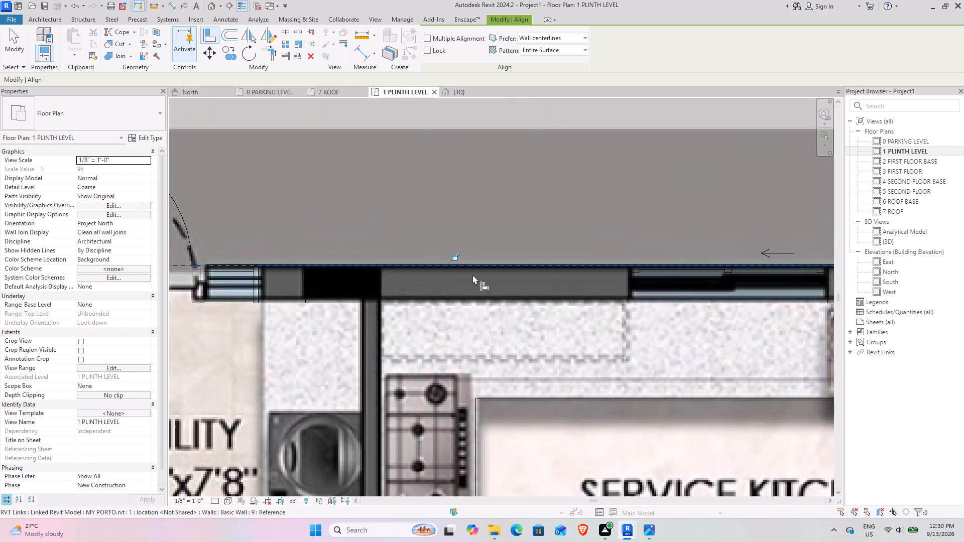
middle_drag(561, 274, 158, 312)
middle_drag(535, 336, 265, 324)
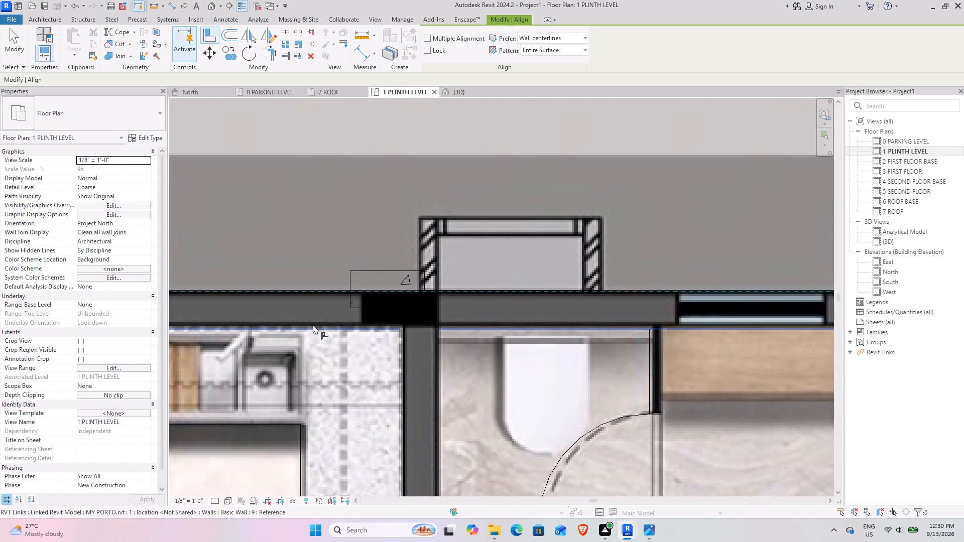
scroll(330, 303, up, 5)
click(348, 352)
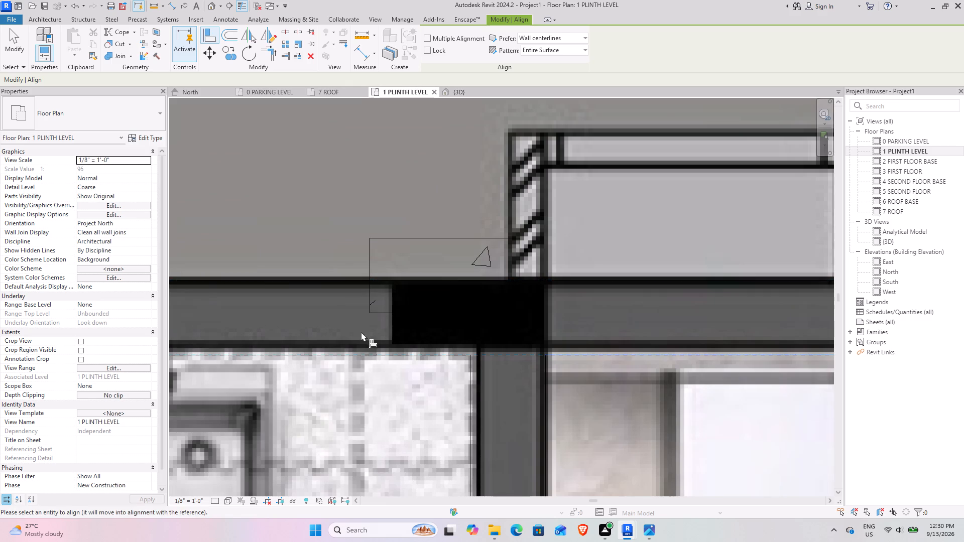
click(381, 314)
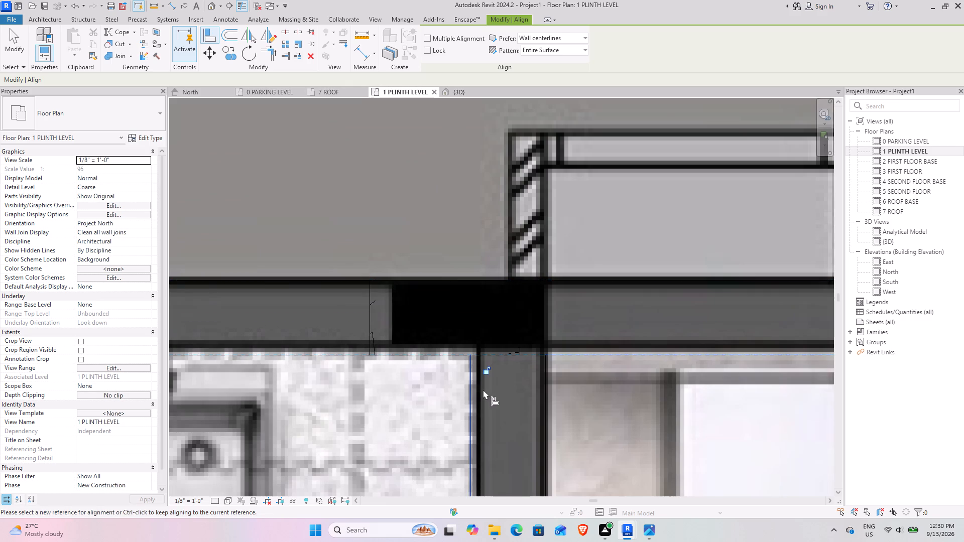
click(550, 381)
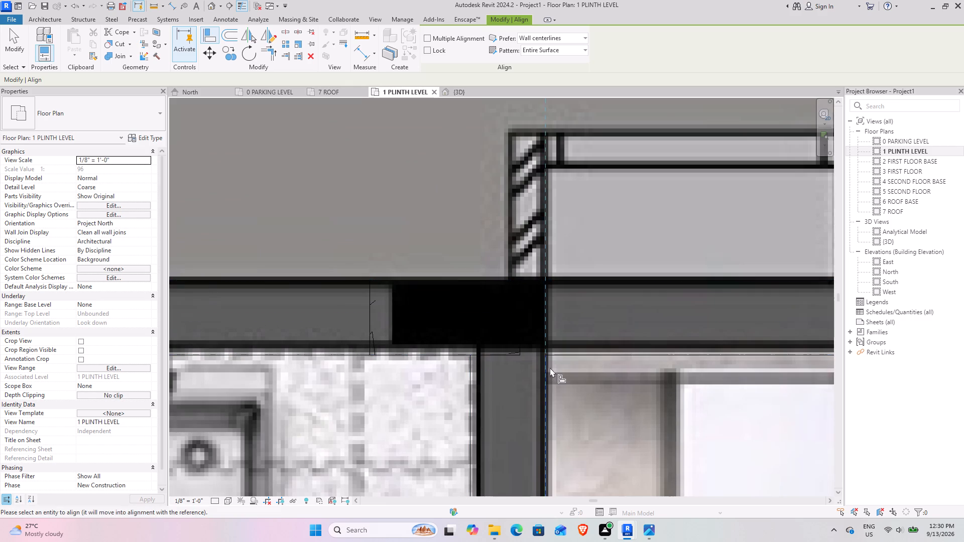
click(518, 310)
Align the column at the guest bedroom's first junction with the utilities-side wall's outer face and the partition face away from the bedroom.
scroll(519, 310, down, 5)
middle_drag(666, 348, 203, 348)
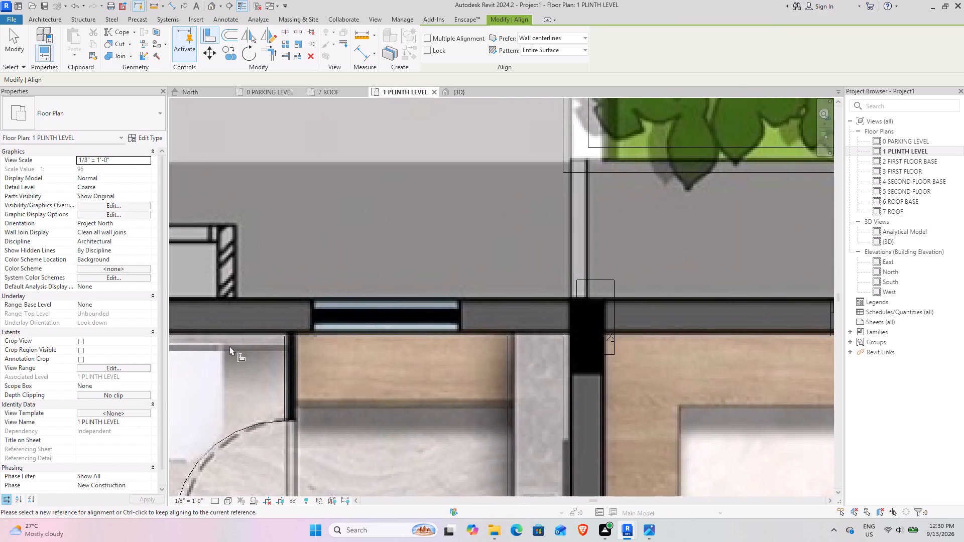
middle_drag(521, 341, 396, 315)
scroll(490, 313, up, 4)
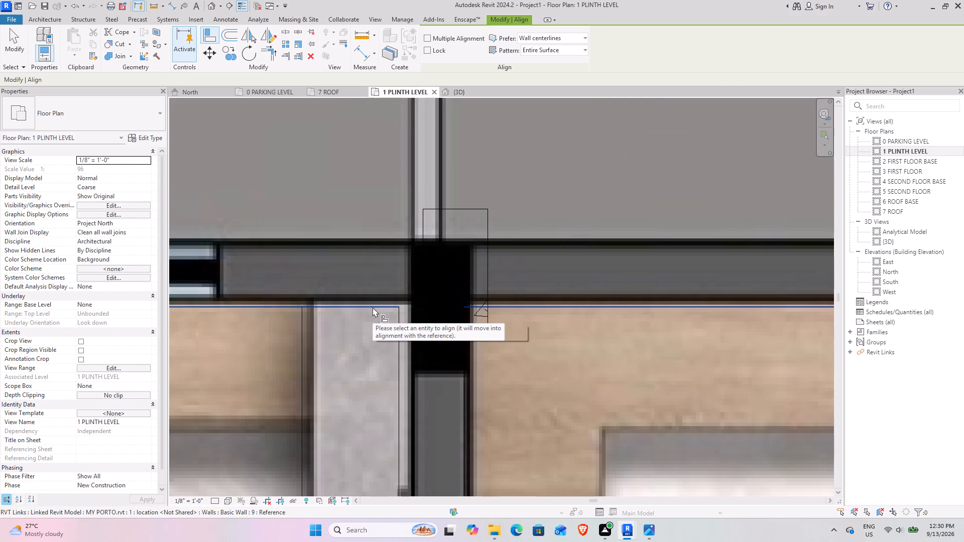
click(386, 237)
click(451, 211)
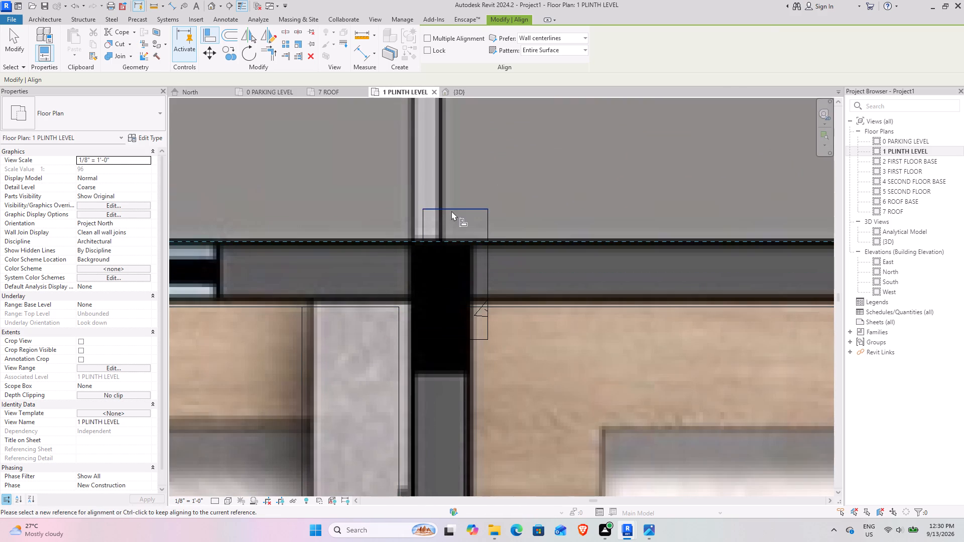
click(397, 350)
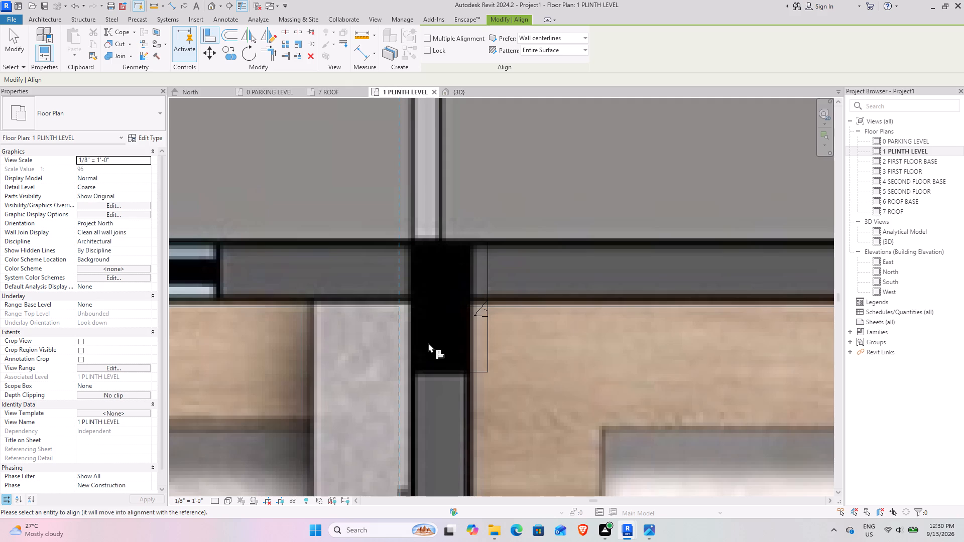
click(422, 342)
Align the guest bedroom's outer corner column with the utilities-side wall's outer face and the side wall's inner face.
scroll(422, 342, down, 4)
middle_drag(600, 353, 217, 346)
middle_drag(608, 342, 433, 331)
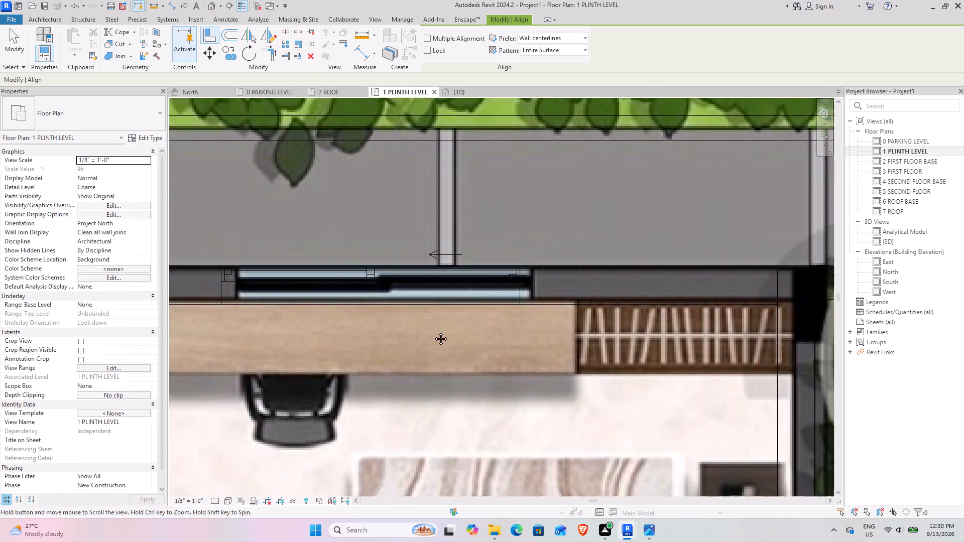
middle_drag(433, 331, 157, 334)
middle_drag(542, 347, 501, 308)
scroll(352, 296, up, 4)
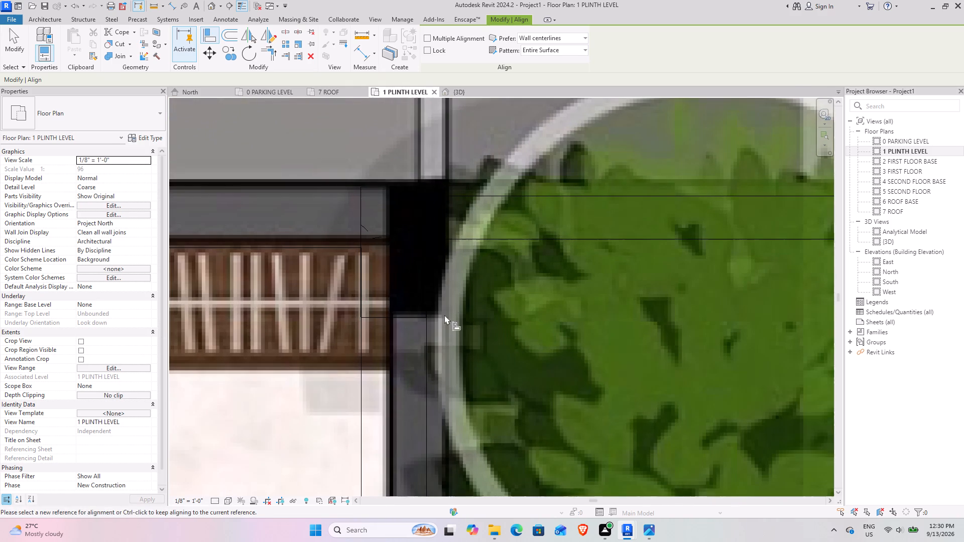
click(417, 179)
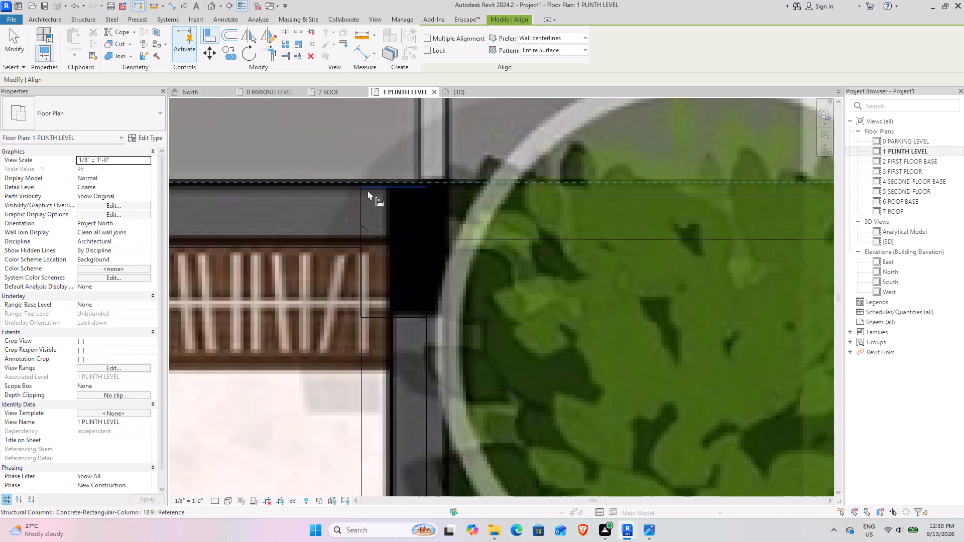
click(368, 190)
click(424, 334)
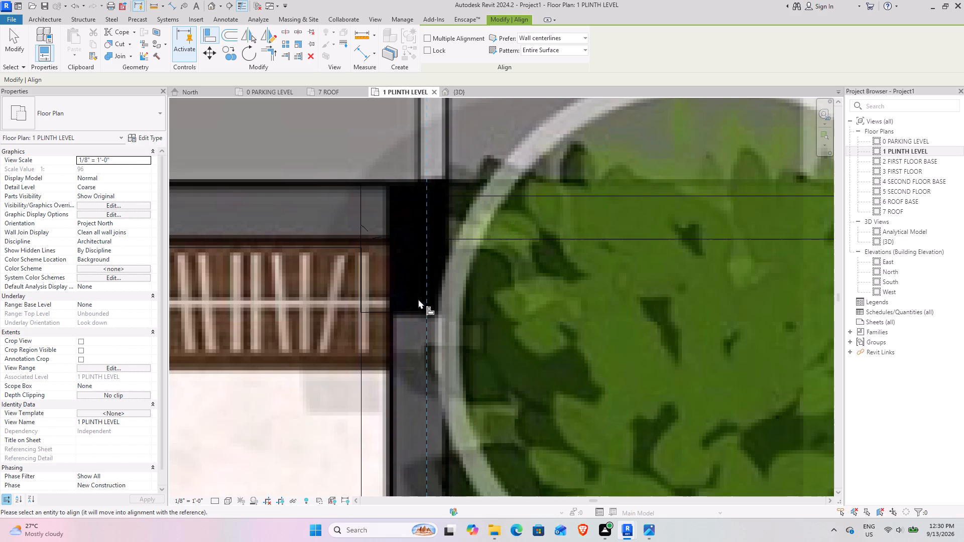
click(393, 269)
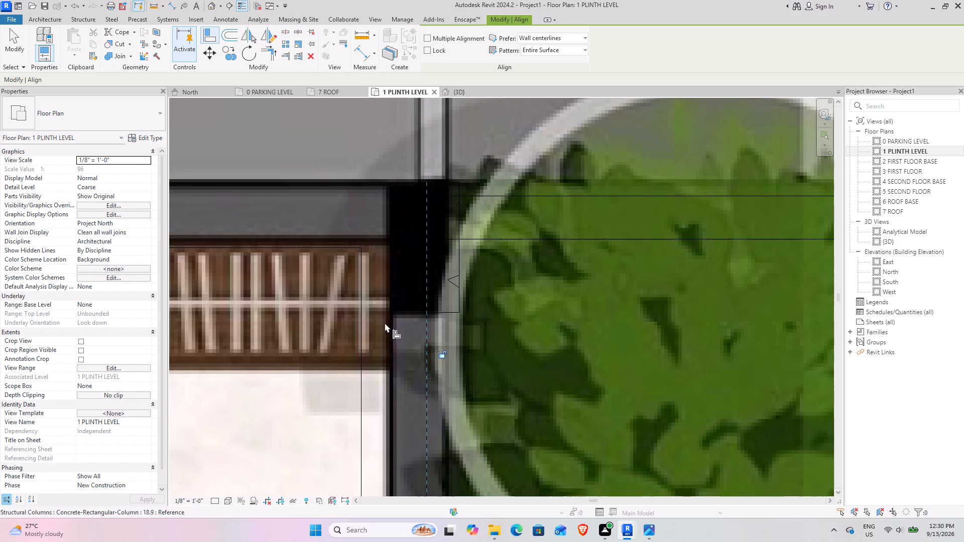
click(363, 344)
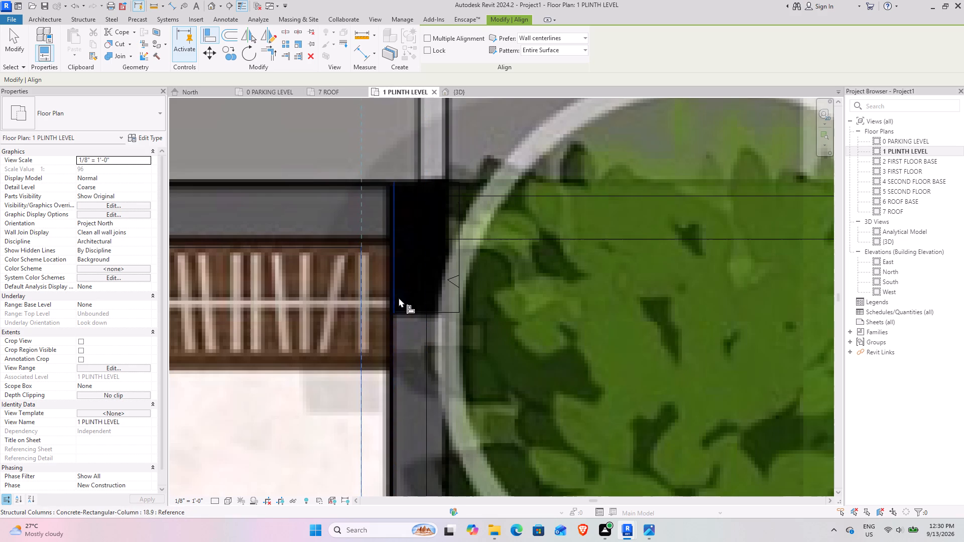
click(399, 298)
Align the guest bedroom–maid toilet junction column with the side wall's outer face and the partition's maid toilet face.
scroll(399, 303, down, 8)
middle_drag(399, 399, 483, 155)
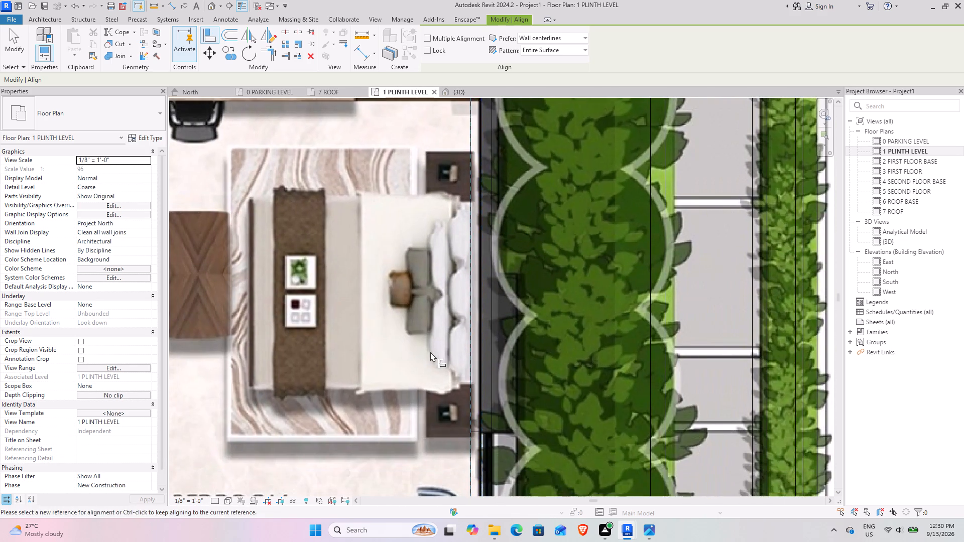
middle_drag(425, 346, 389, 148)
middle_drag(430, 350, 425, 231)
scroll(465, 347, up, 8)
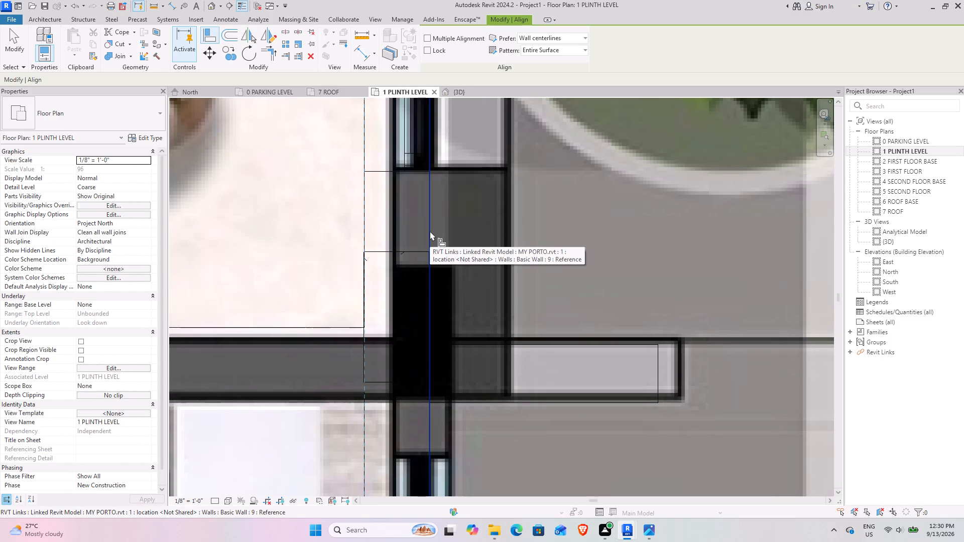
scroll(413, 251, up, 5)
scroll(461, 264, up, 9)
click(414, 185)
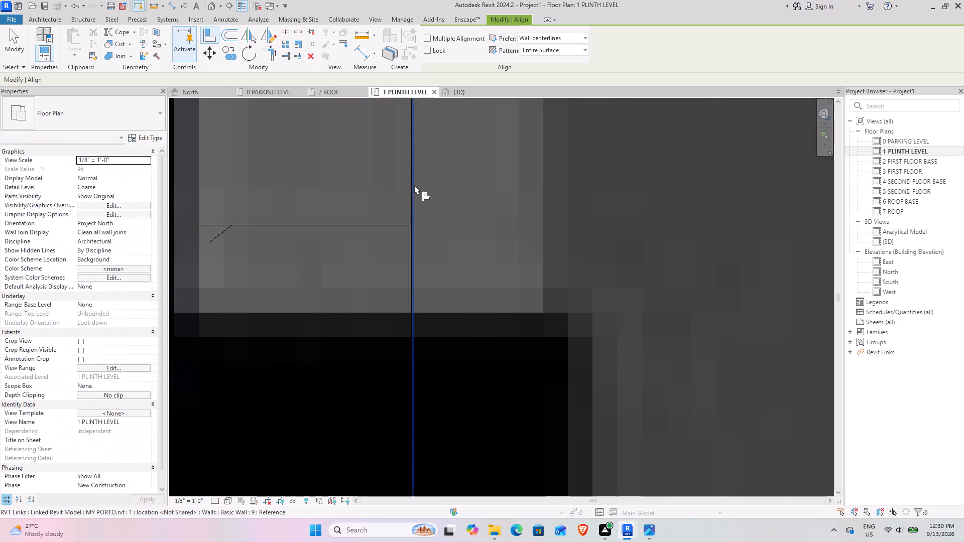
click(406, 246)
scroll(384, 268, down, 10)
middle_drag(369, 321, 433, 177)
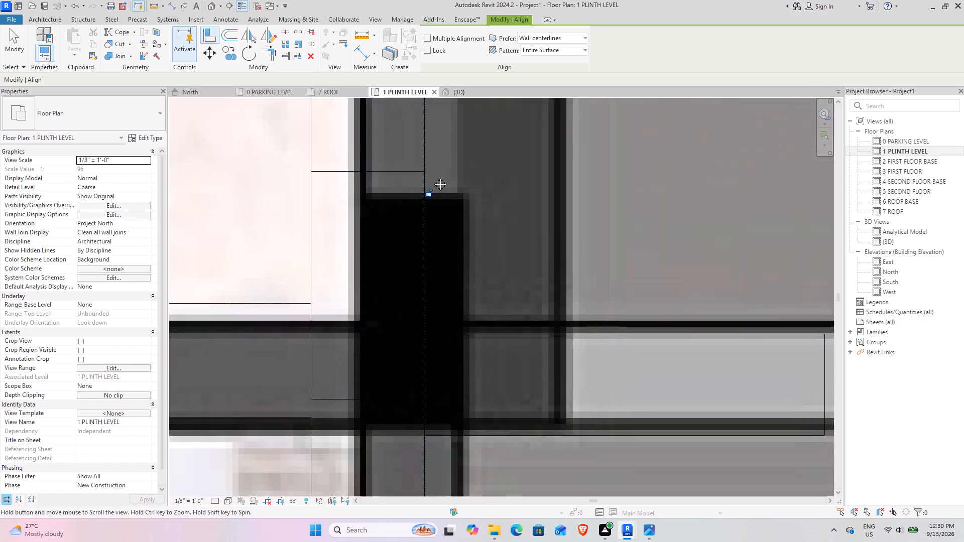
middle_drag(433, 177, 450, 149)
scroll(394, 246, down, 4)
middle_drag(448, 281, 521, 347)
middle_drag(507, 346, 527, 321)
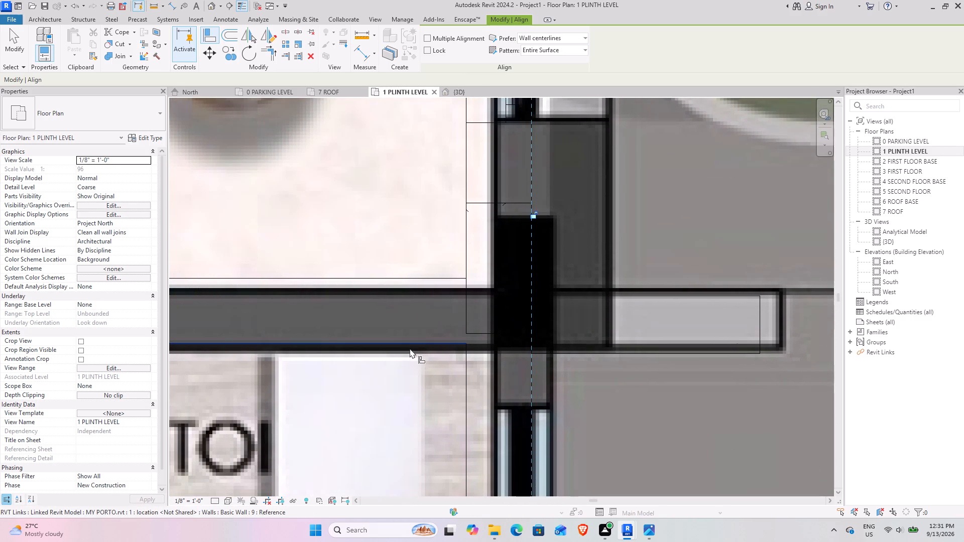
click(410, 348)
click(493, 335)
Align the long edge of the 18.9 column between the guest bedroom and Maid-01 with the wall's Maid-01 face.
scroll(413, 326, down, 9)
middle_drag(310, 370, 562, 307)
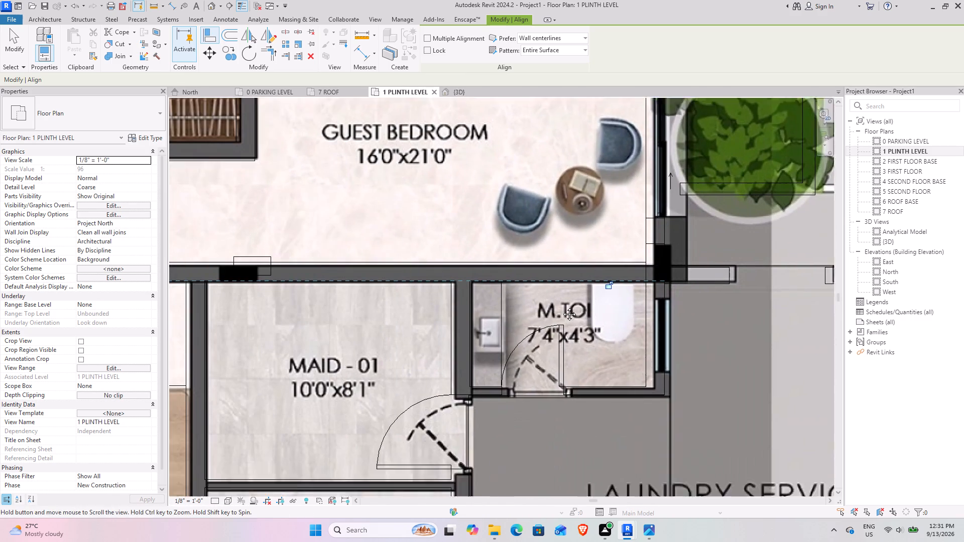
middle_drag(562, 307, 572, 303)
scroll(265, 240, up, 9)
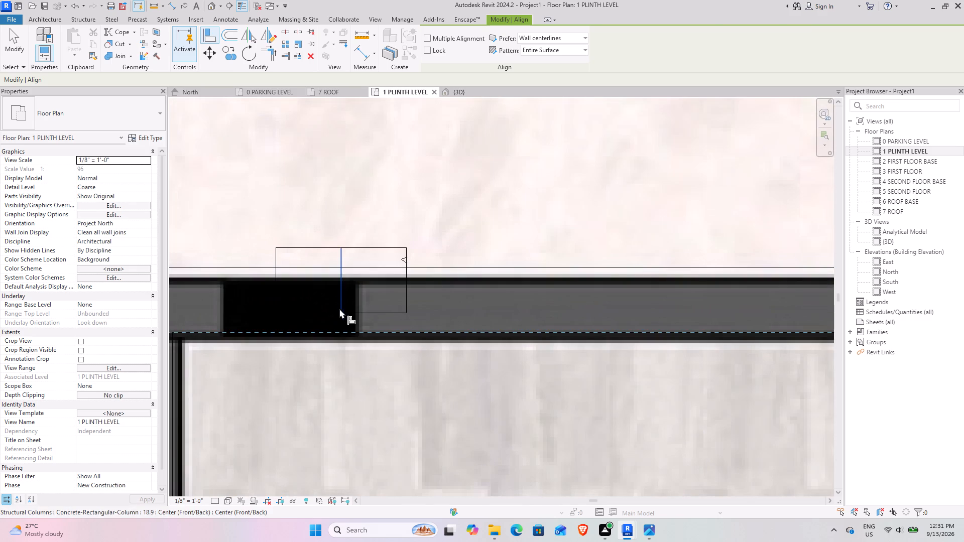
click(369, 316)
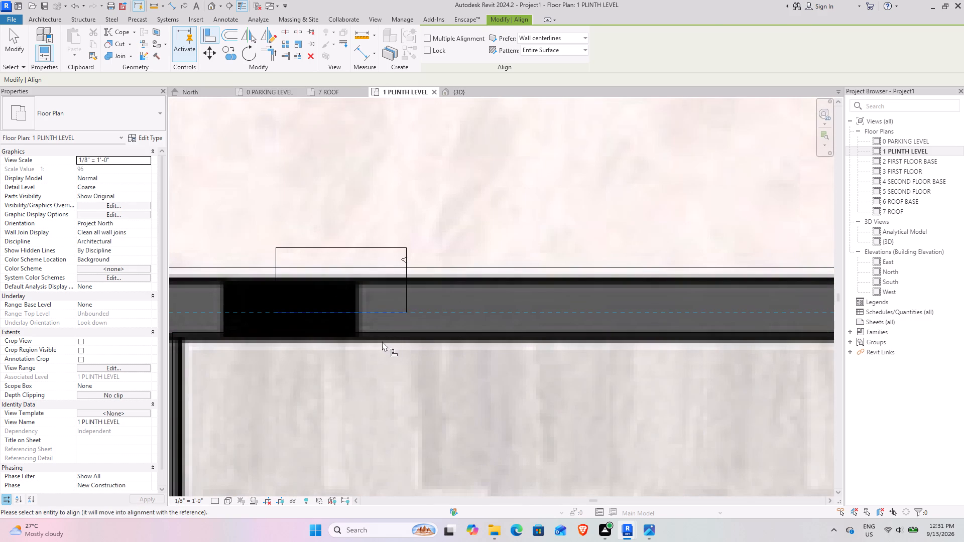
key(Escape)
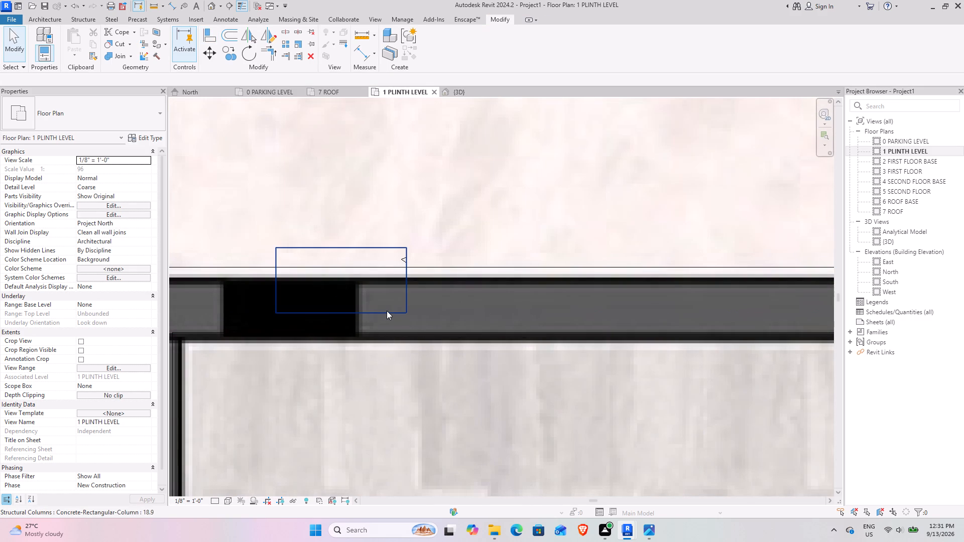
key(Return)
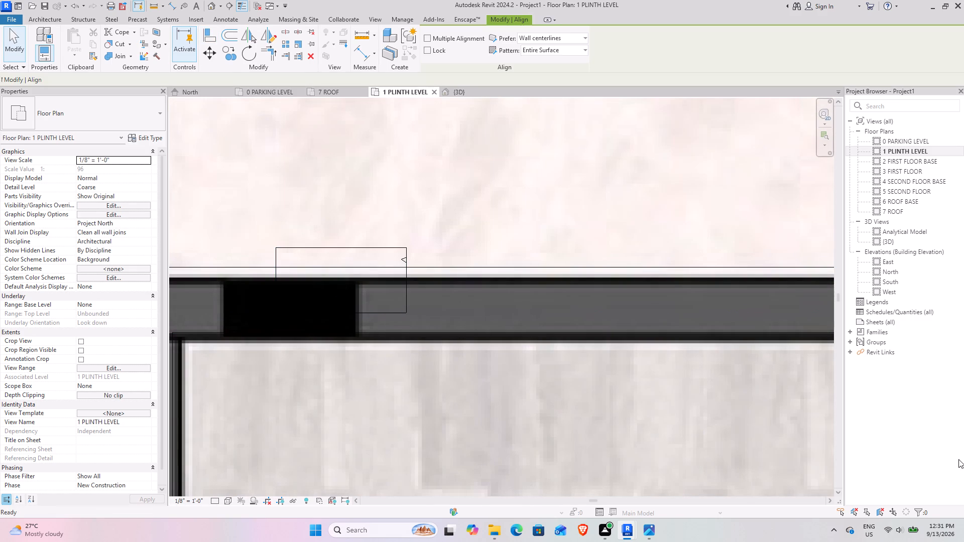
click(371, 330)
click(374, 313)
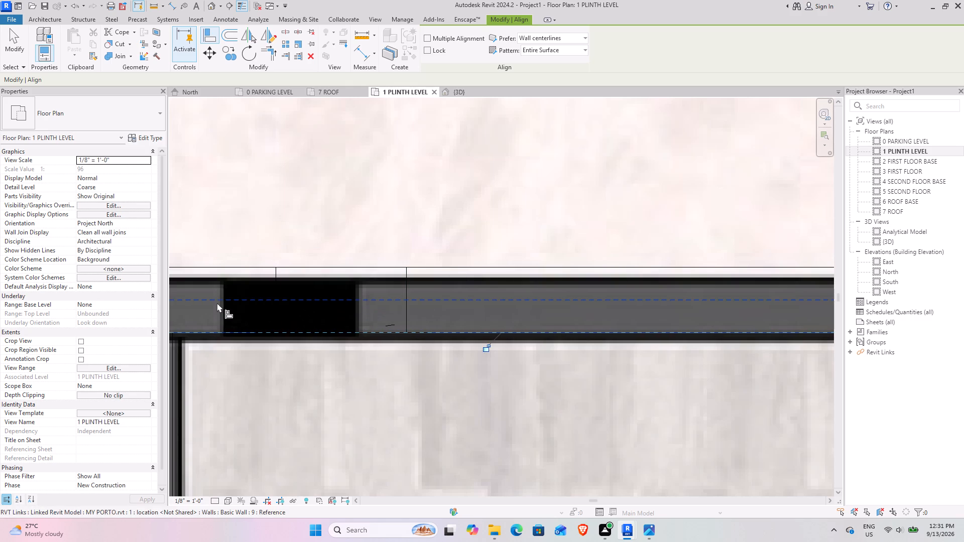
Nudge the guest bedroom–Maid-01 wall column along the wall toward the bedroom door to match the black column mark in the PDF.
middle_drag(221, 303, 445, 274)
key(Escape)
key(Escape)
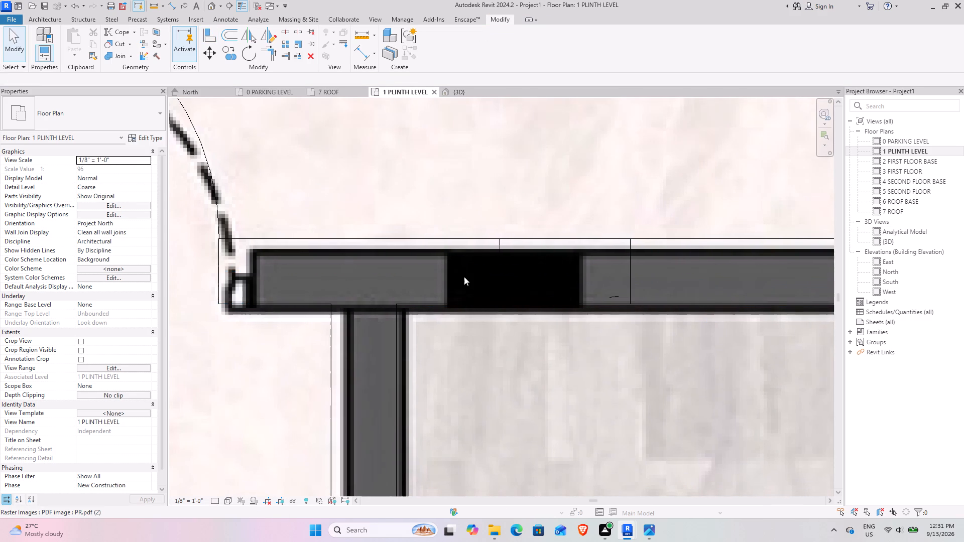
click(502, 260)
key(Left)
key(Left)
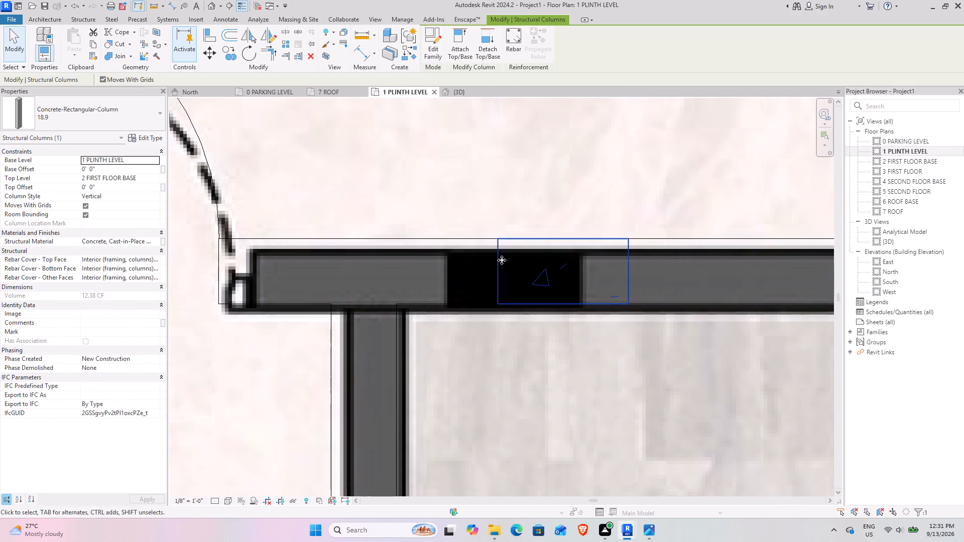
key(Left)
key(Left)
key(Left)
drag(501, 283, 480, 283)
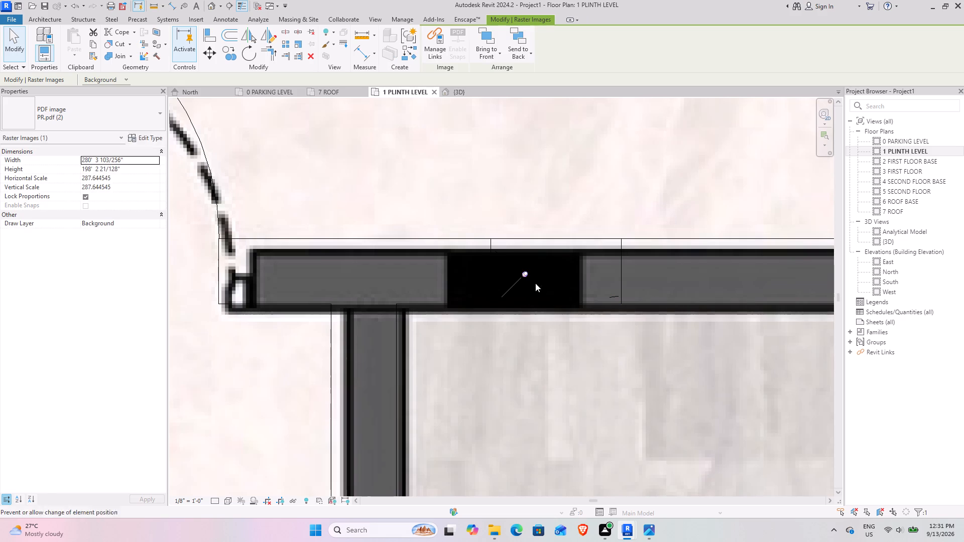
key(Left)
click(921, 503)
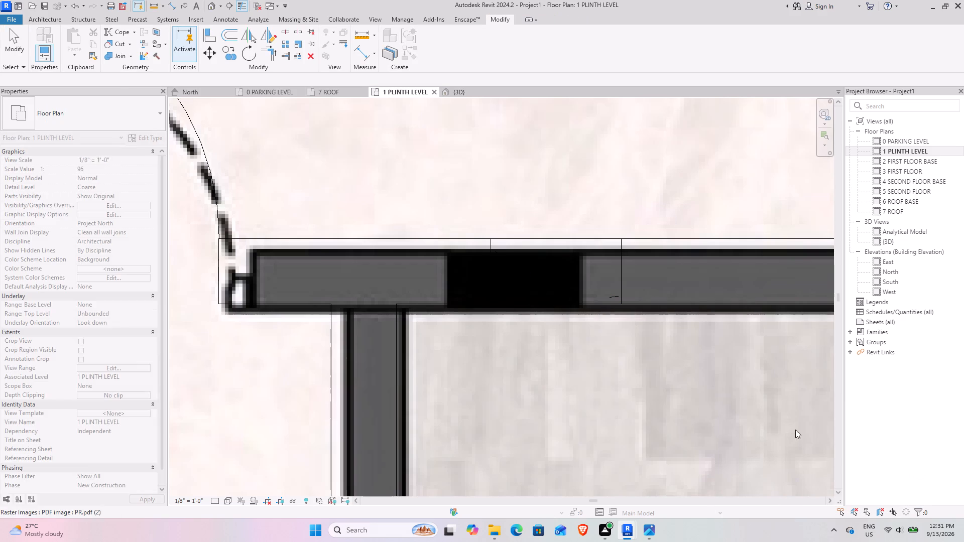
key(Left)
key(Left)
click(506, 270)
key(Left)
key(Left)
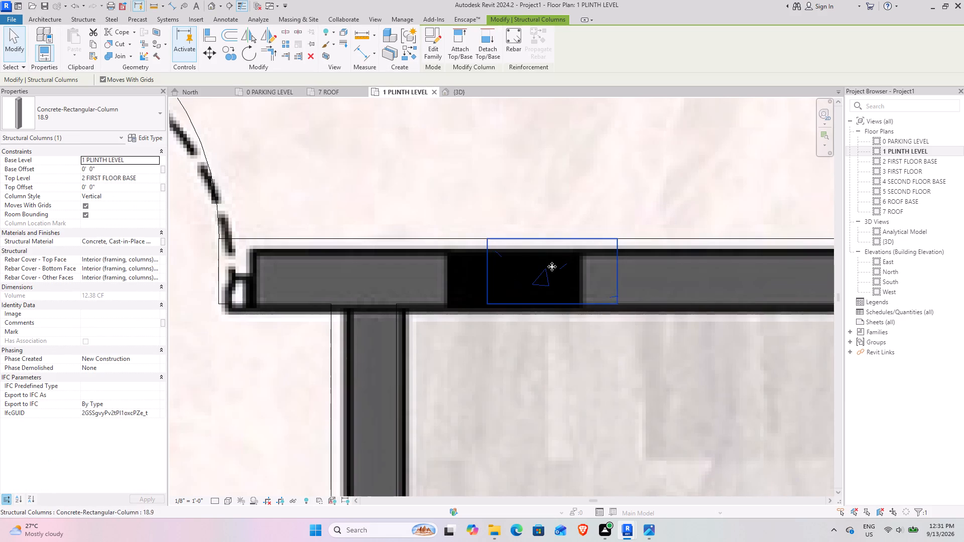
key(Left)
key(Left)
key(Left)
key(Left)
key(Left)
key(Left)
key(Left)
key(Left)
key(Left)
key(Left)
key(Left)
key(Left)
key(Left)
key(Left)
key(Left)
key(Left)
key(Left)
key(Left)
key(Left)
key(Left)
key(Left)
key(Left)
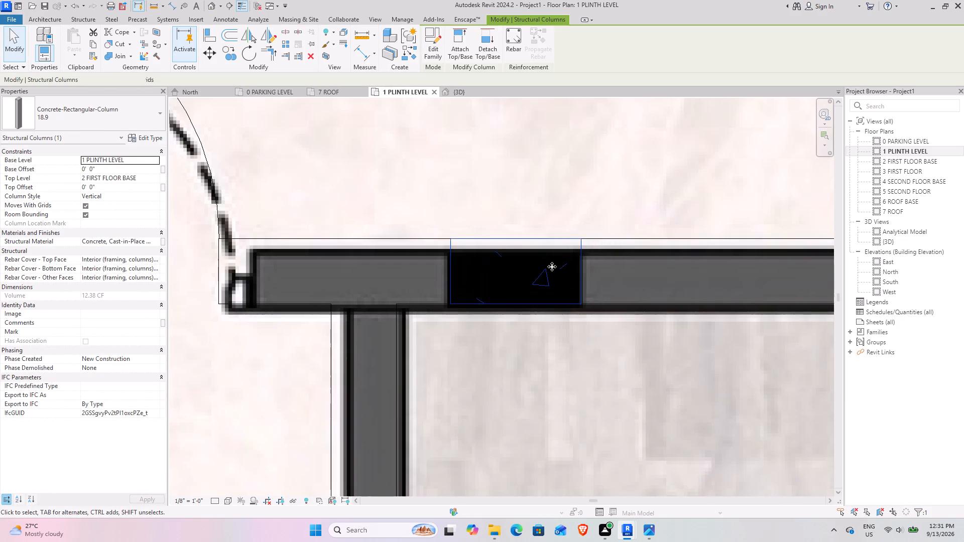
Align the 2.9 column beside the dining washbasin niche with the adjoining wall's dining-side face and the niche wall's basin-side face.
scroll(552, 266, down, 10)
middle_drag(328, 314, 513, 308)
scroll(518, 257, up, 3)
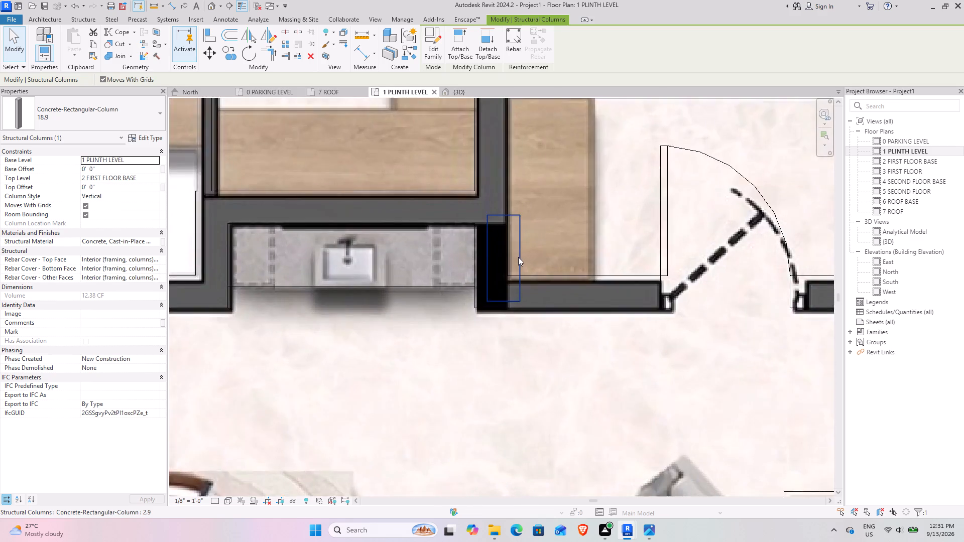
scroll(518, 257, up, 6)
click(210, 36)
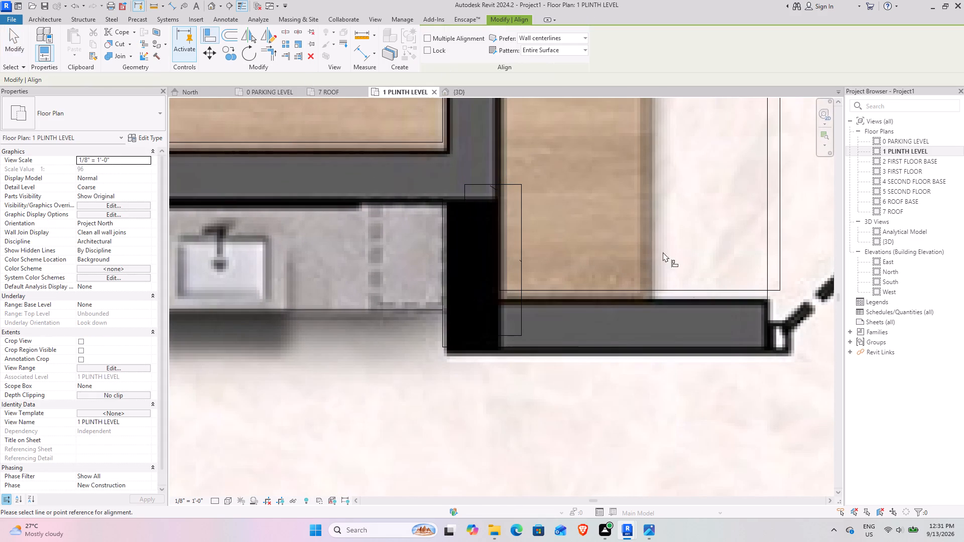
click(503, 349)
click(503, 340)
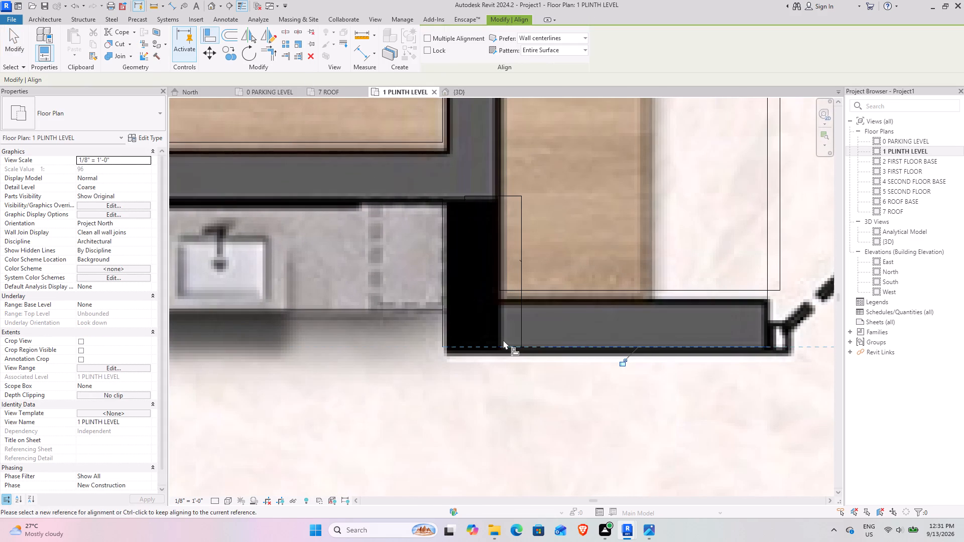
click(445, 265)
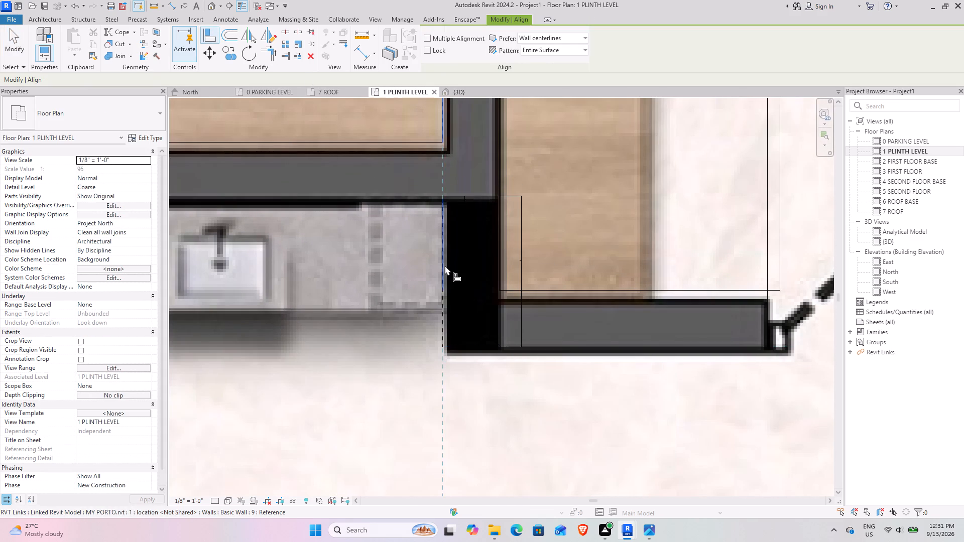
click(461, 256)
Align the 2.9 column at the kitchen counter's deck-side end with the stub wall's dining-side face and the exterior wall's deck-side face.
scroll(386, 308, down, 10)
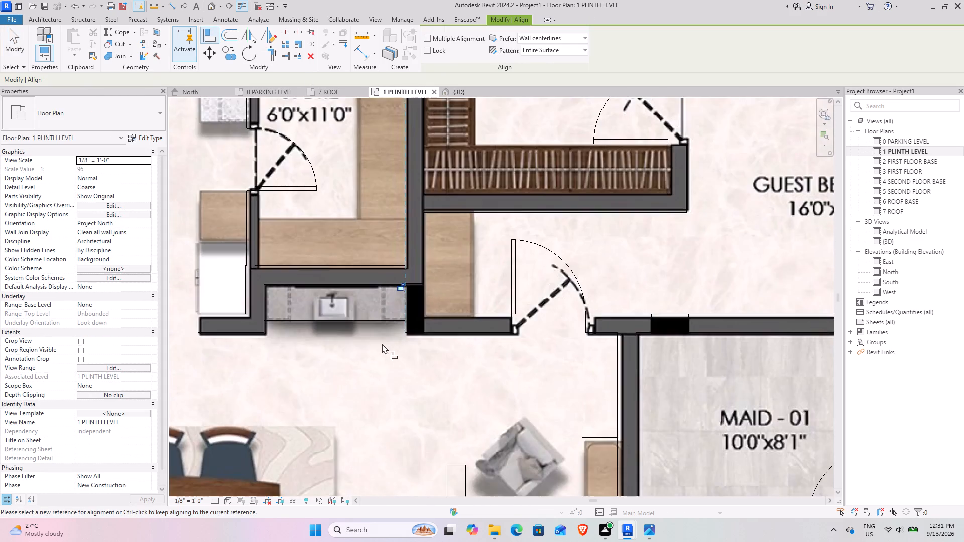
middle_drag(296, 365, 511, 269)
scroll(467, 286, down, 5)
scroll(317, 238, up, 10)
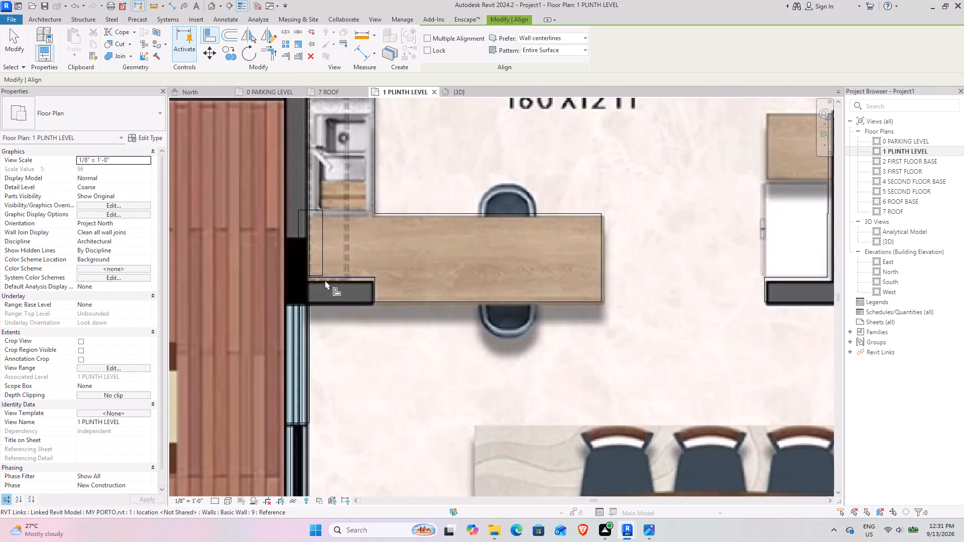
scroll(325, 280, up, 3)
click(349, 317)
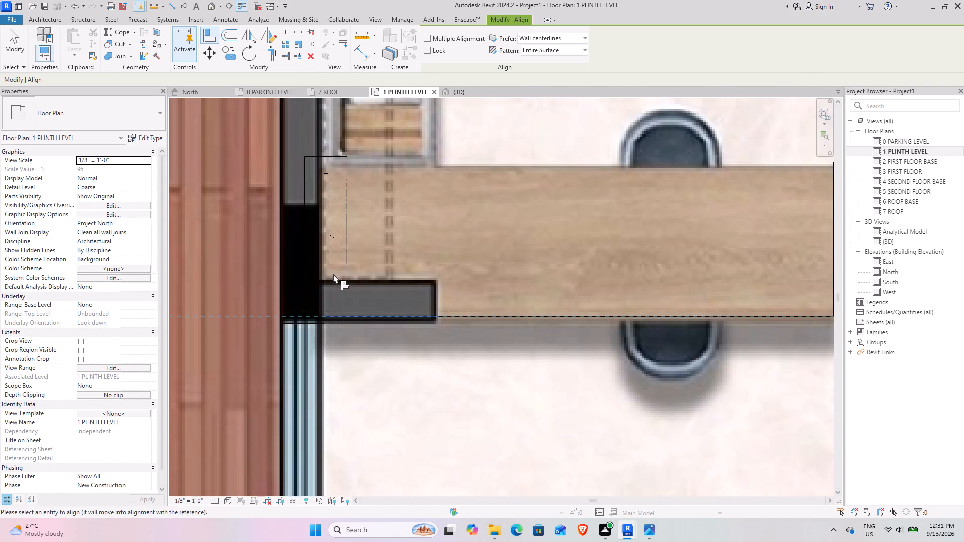
click(333, 270)
click(280, 213)
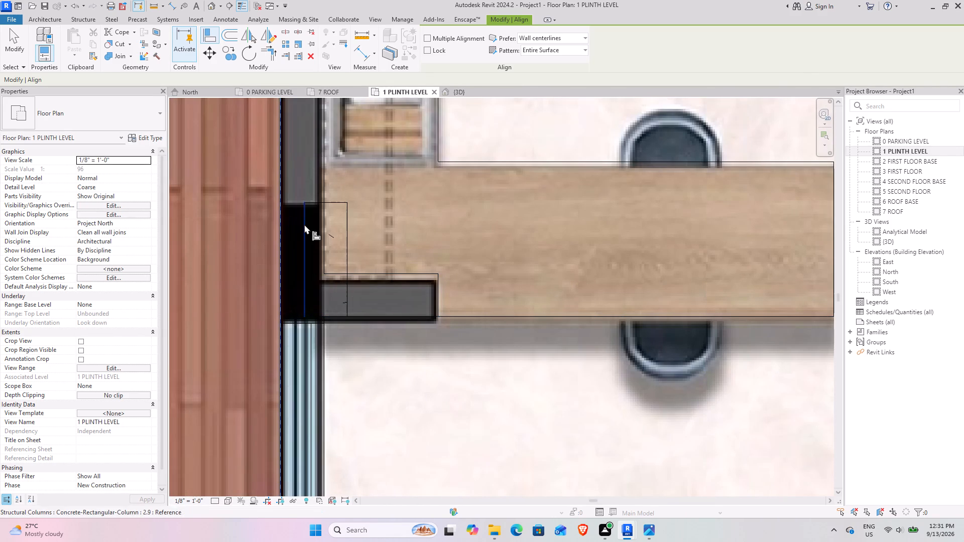
click(304, 224)
Align the 18.9 column at the dining room's court corner with the wall's court-side face and the glazed wall's outer face.
scroll(339, 290, down, 10)
middle_drag(343, 378, 239, 202)
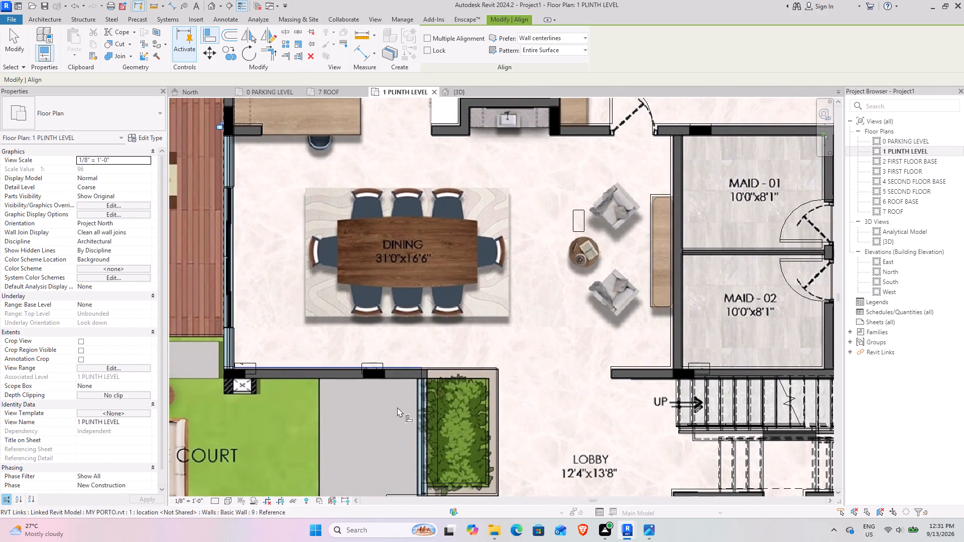
scroll(235, 357, up, 8)
middle_drag(244, 376, 356, 302)
scroll(335, 307, up, 5)
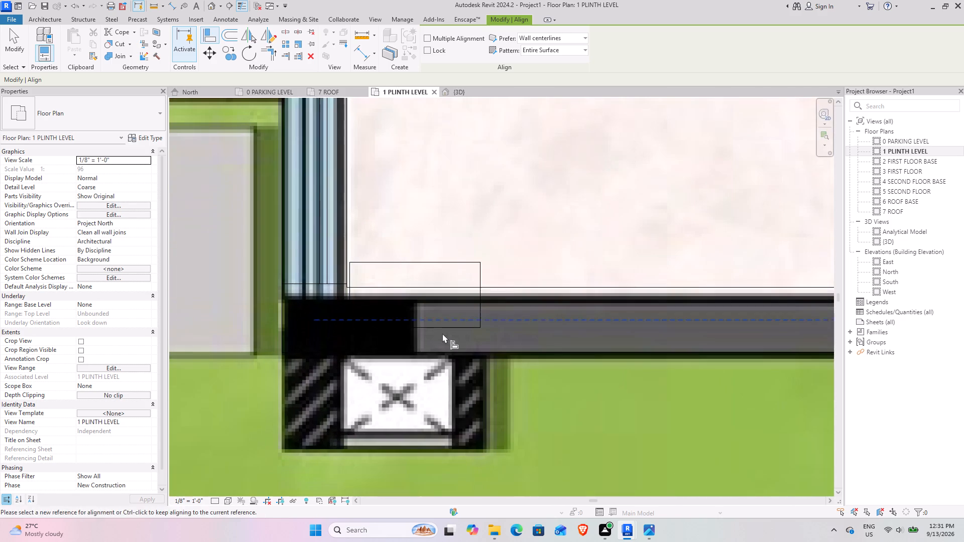
click(431, 353)
click(435, 328)
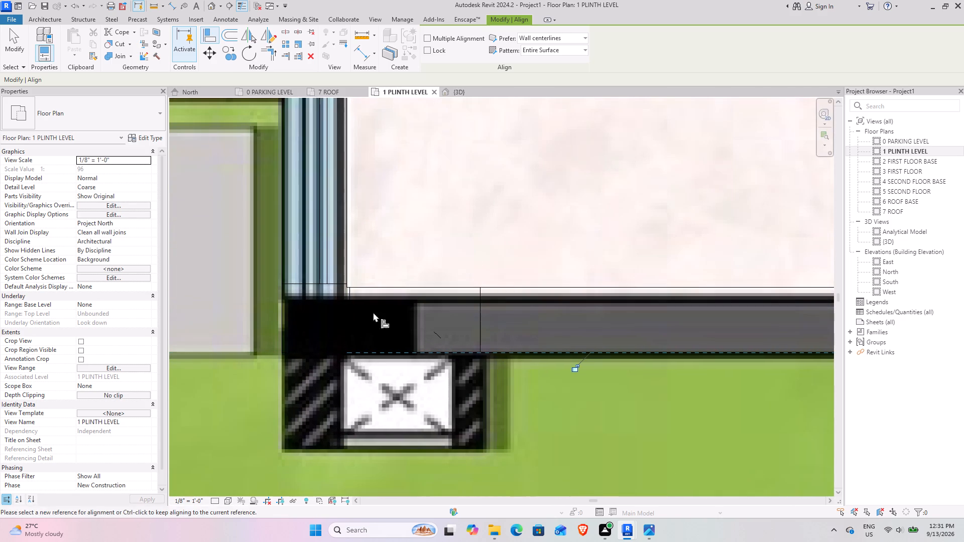
click(281, 260)
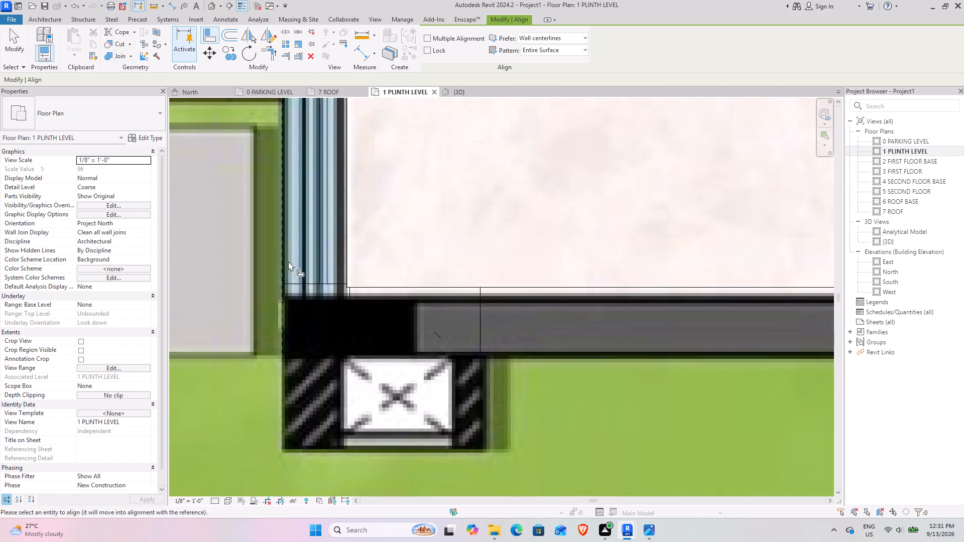
click(344, 316)
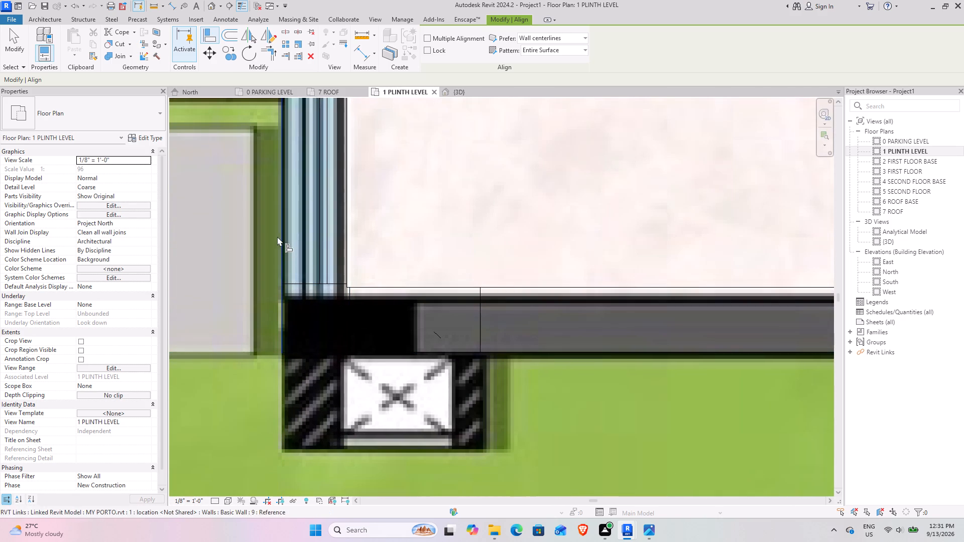
click(282, 219)
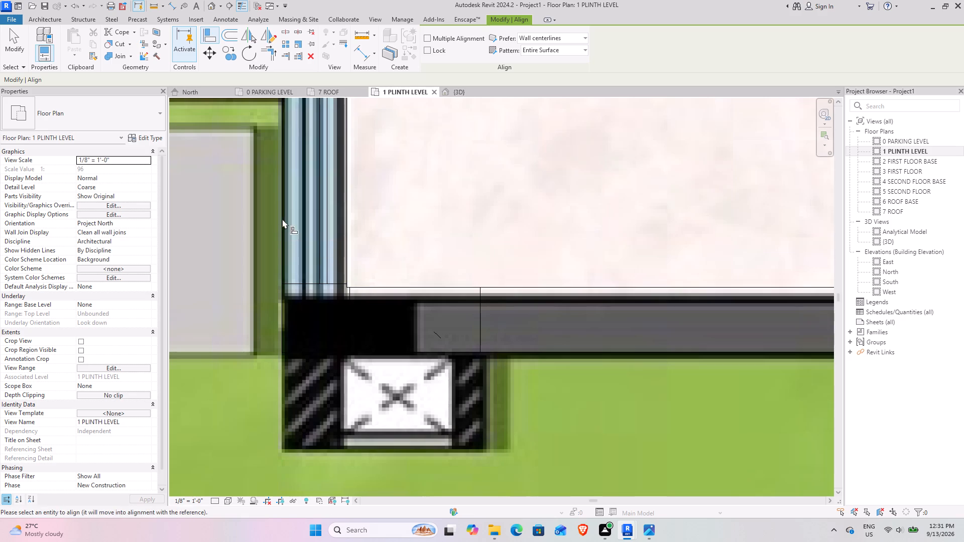
click(352, 321)
Align the long edge of the middle 18.9 column on the dining–court wall with the wall's court-side face.
scroll(481, 345, down, 5)
middle_drag(671, 366, 394, 359)
scroll(569, 314, up, 4)
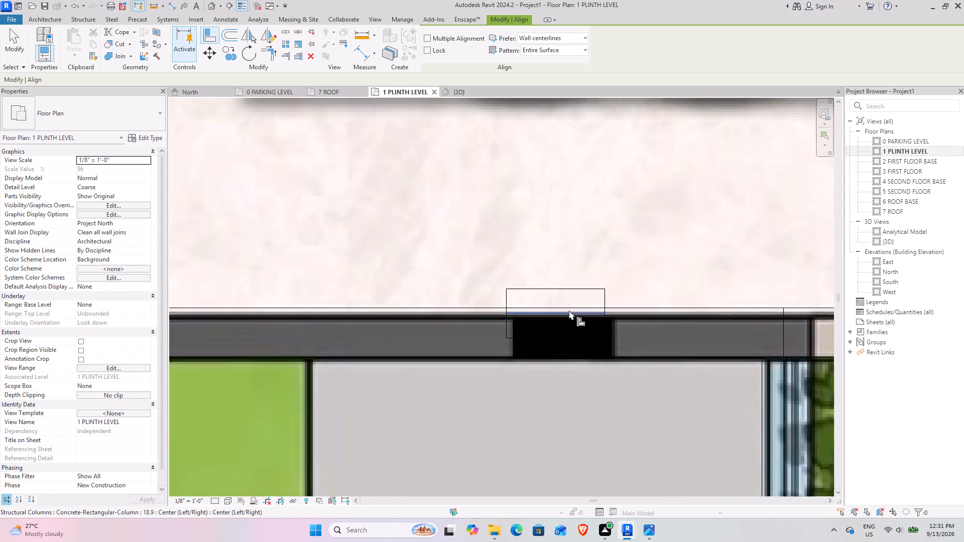
click(533, 365)
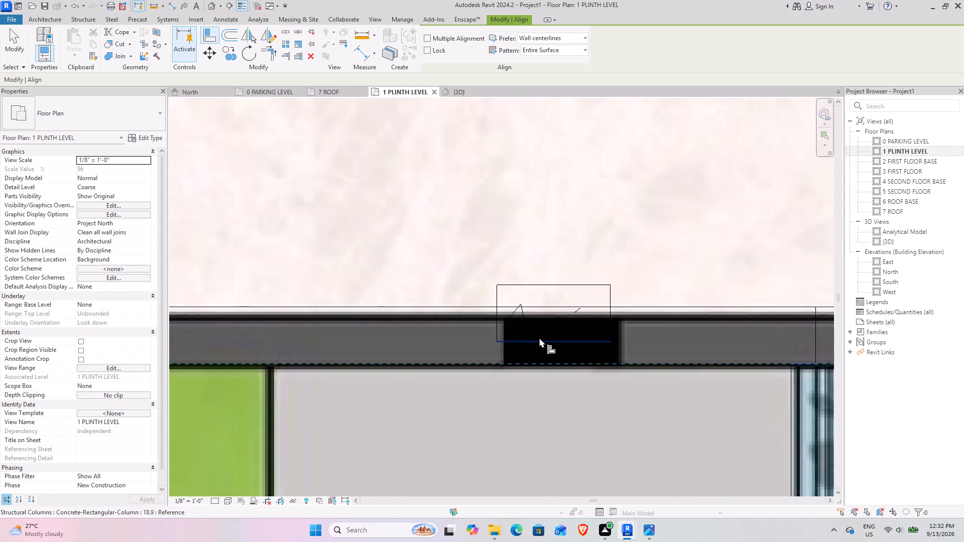
click(539, 338)
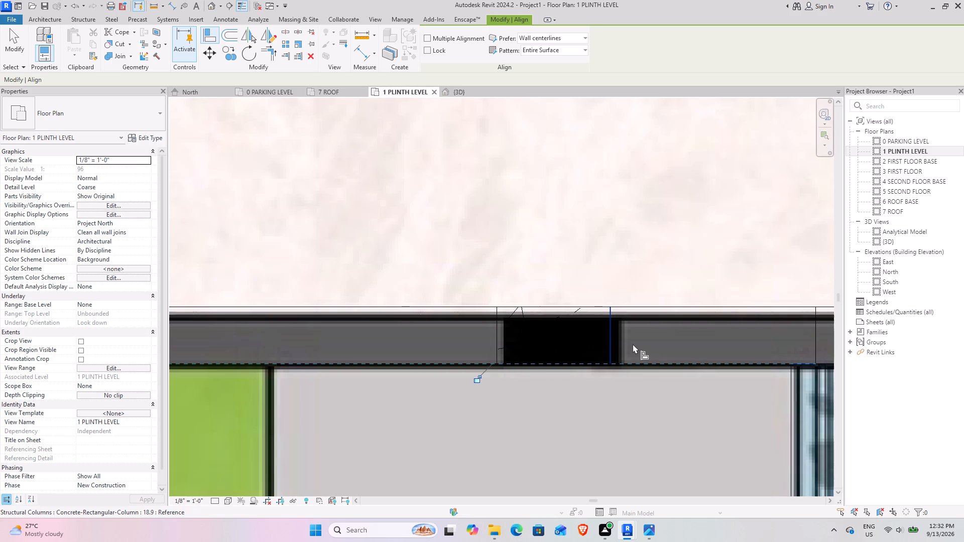
key(Escape)
key(Escape)
Nudge the middle dining–court wall column along the wall toward the lobby planter to match the black column mark in the PDF.
click(609, 320)
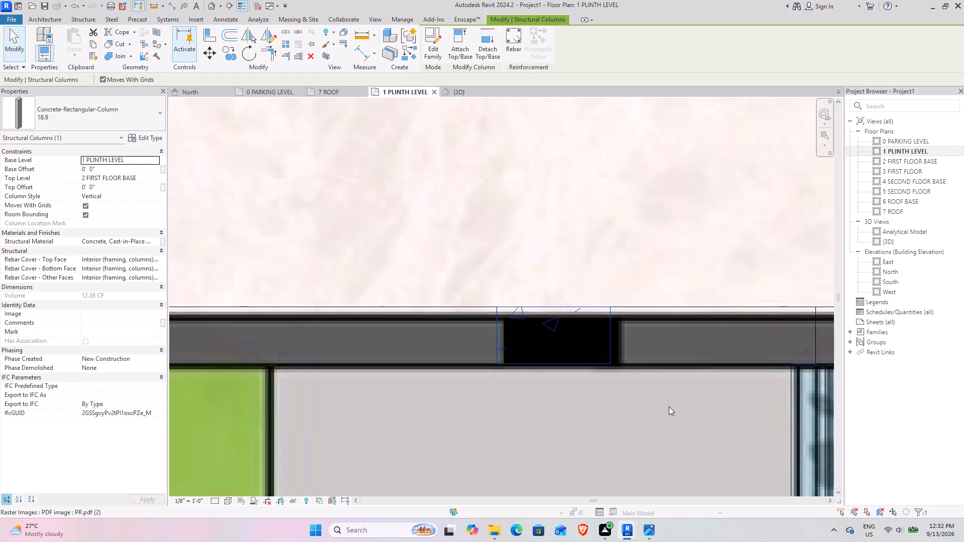
key(Right)
key(Right)
key(Right)
key(Right)
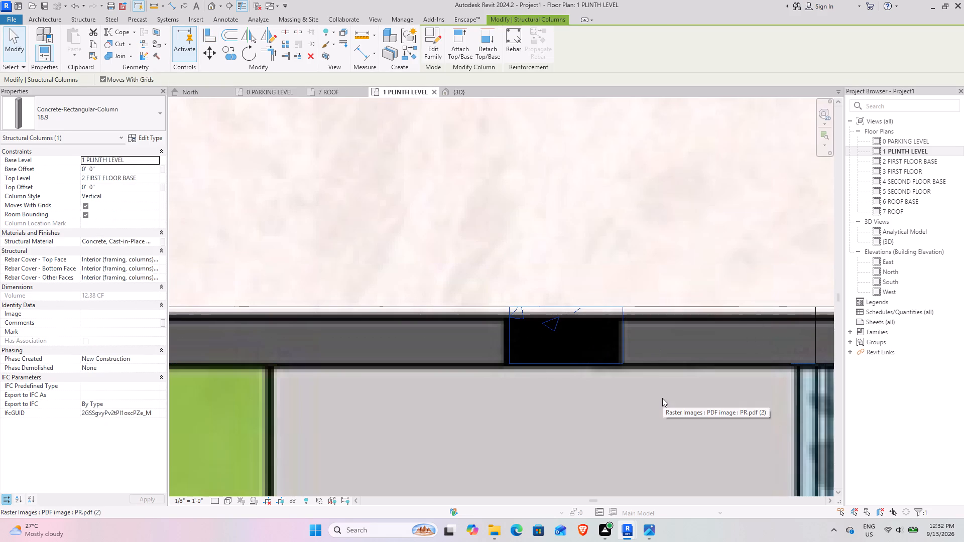
key(Left)
Align the long edge of the 18.9 column behind the drawing room sofa, near the double door, with the court wall's drawing room face.
scroll(662, 396, down, 9)
middle_drag(571, 369, 335, 299)
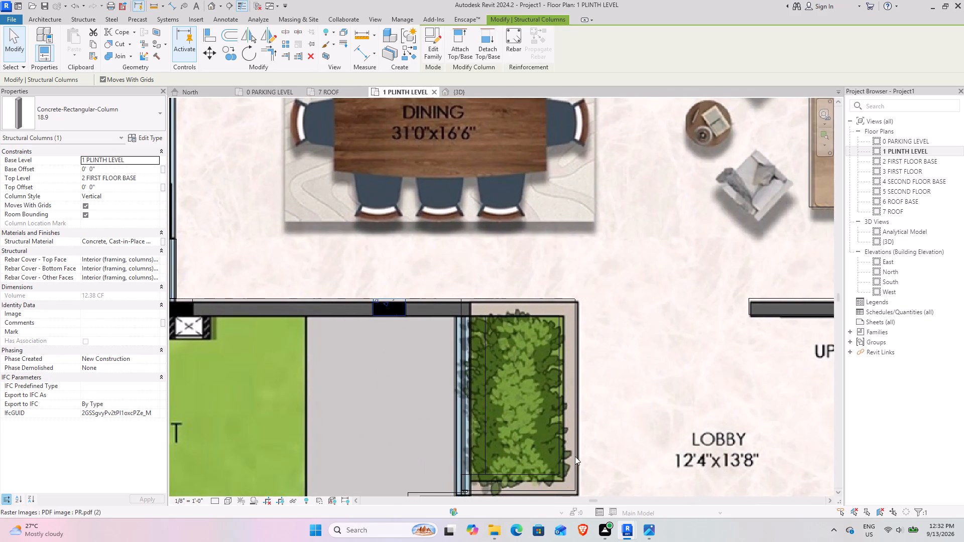
middle_drag(571, 469, 516, 266)
middle_drag(406, 428, 473, 358)
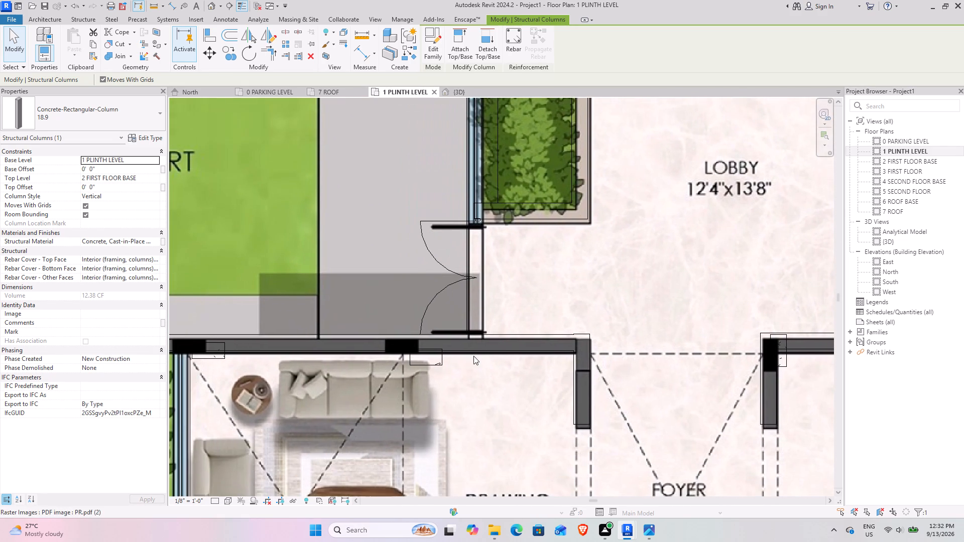
scroll(421, 359, up, 10)
click(445, 379)
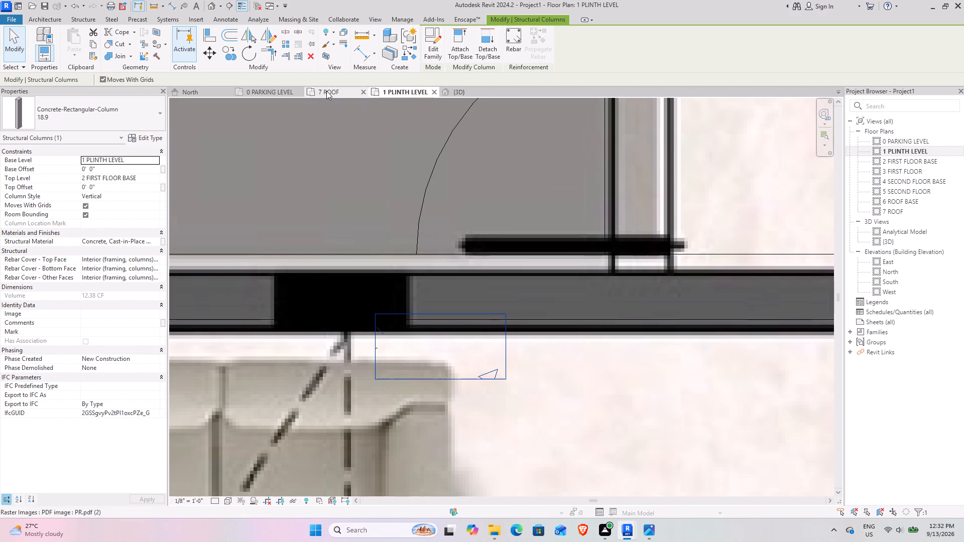
click(214, 37)
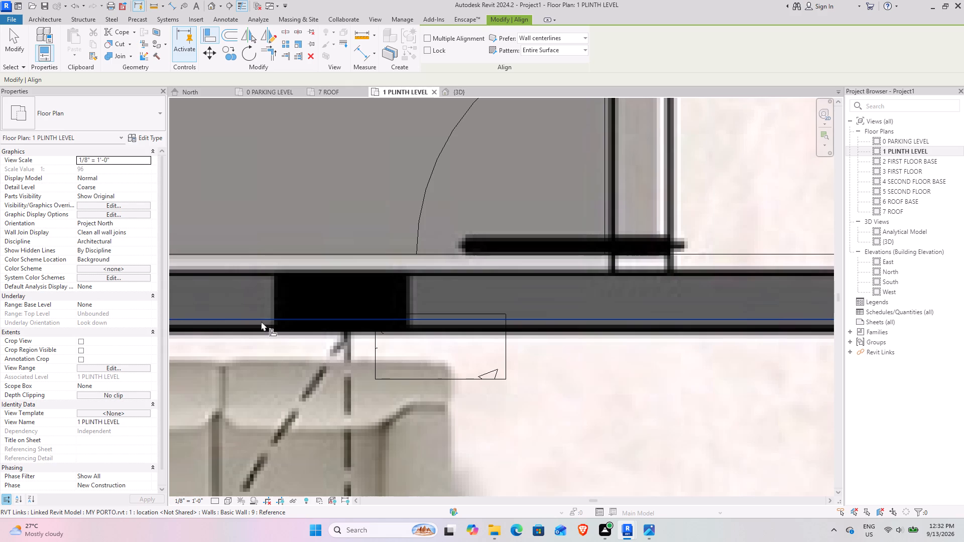
click(261, 321)
click(418, 380)
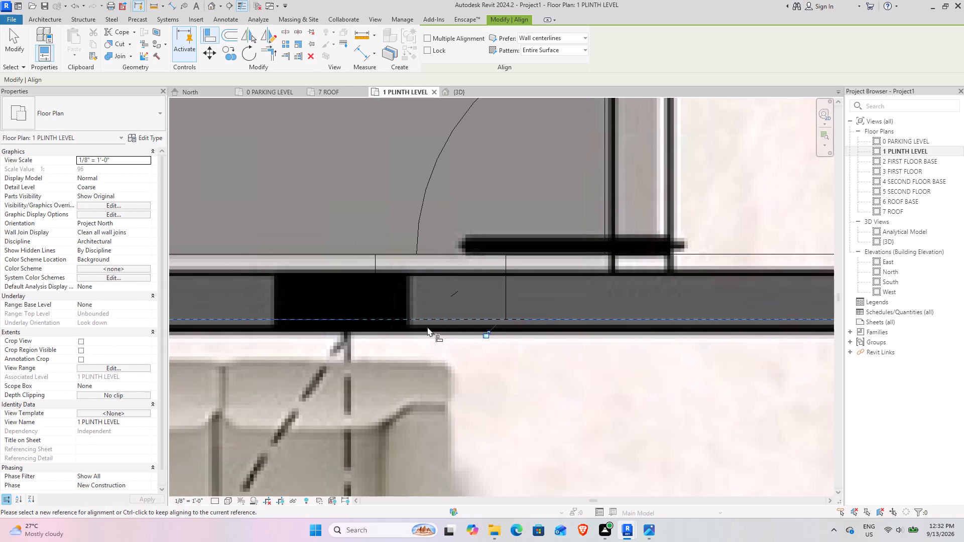
key(Escape)
click(507, 305)
key(Escape)
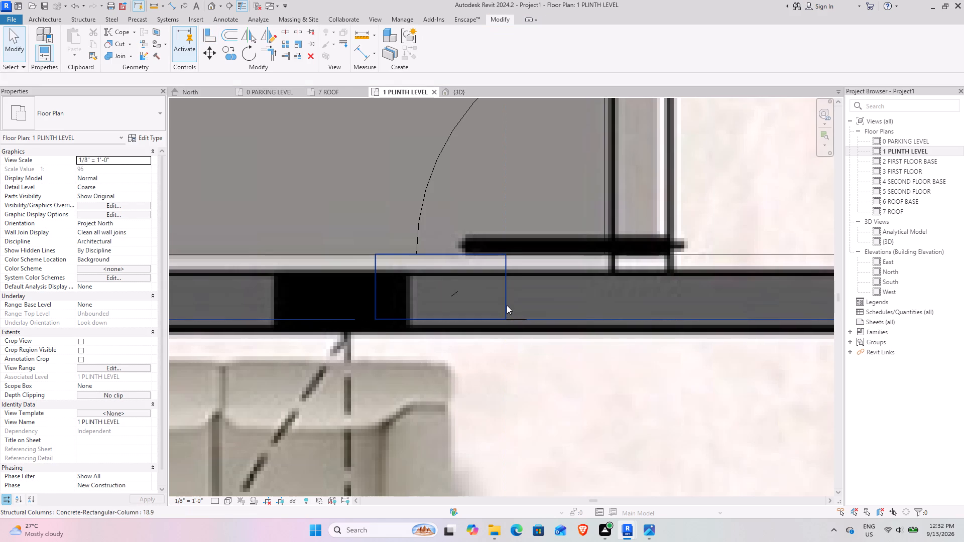
key(Escape)
Nudge the court–drawing room wall column along the wall, away from the foyer, to match the black column mark in the PDF.
click(507, 305)
key(Left)
key(Left)
key(Left)
key(Left)
key(Left)
key(Left)
key(Left)
key(Left)
key(Left)
key(Left)
key(Left)
key(Left)
key(Left)
key(Left)
key(Left)
key(Left)
key(Left)
key(Left)
key(Left)
key(Left)
key(Left)
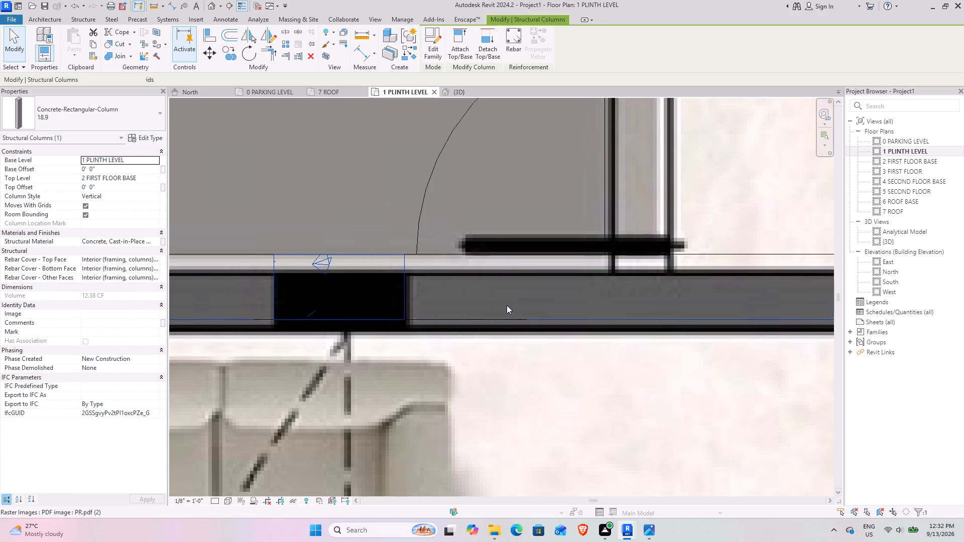
key(Right)
key(Right)
Align the 18.9 column at the drawing room's court-side corner with the wall's drawing room face and the curtain wall's outer face.
scroll(509, 305, down, 9)
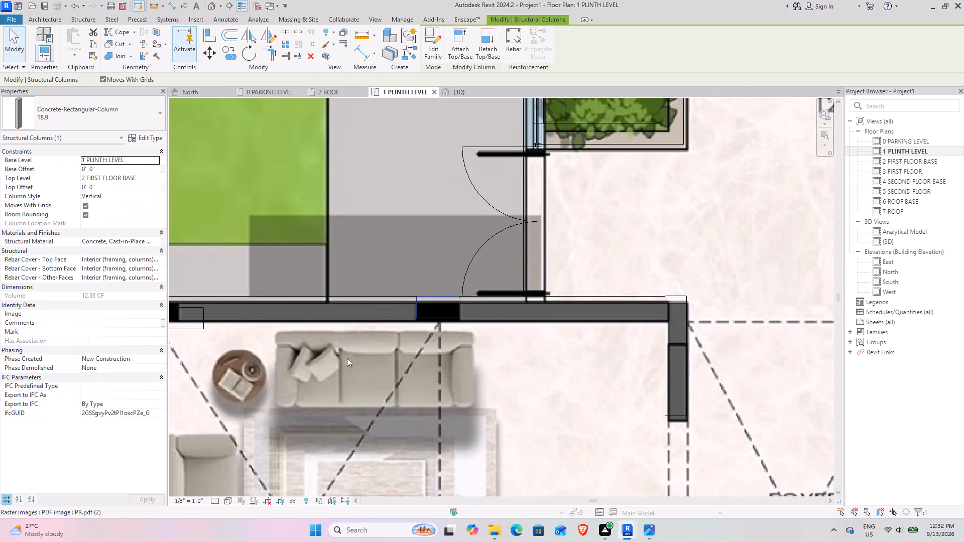
middle_drag(335, 358, 547, 303)
scroll(456, 270, up, 9)
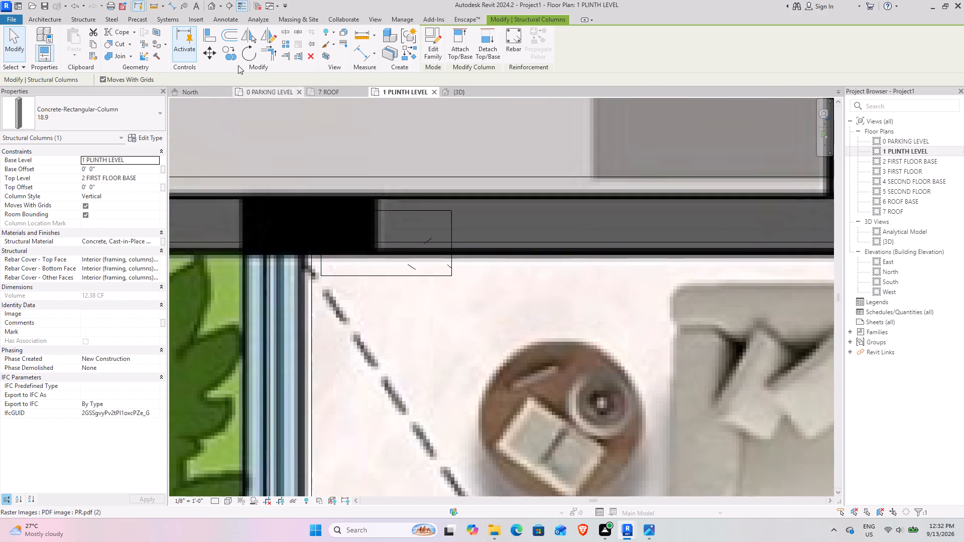
click(213, 36)
click(478, 239)
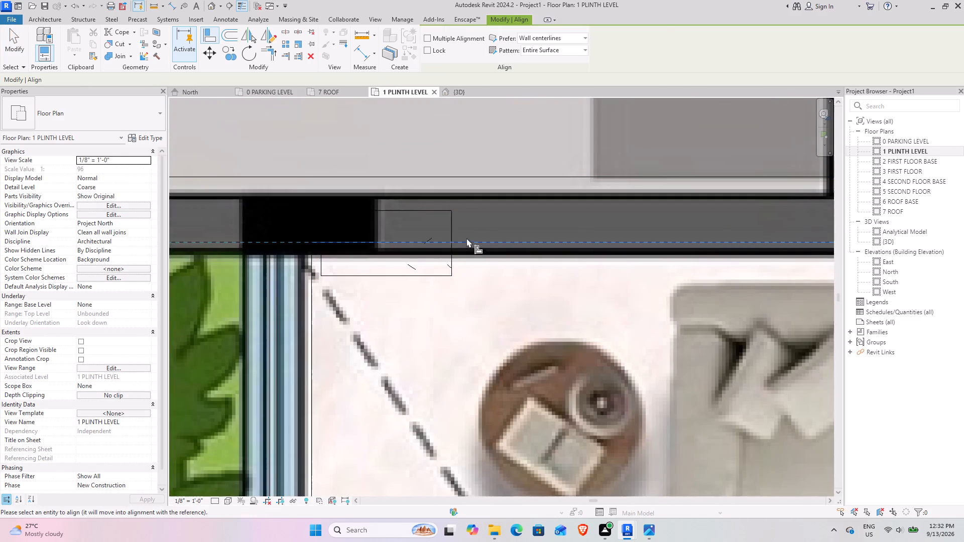
click(341, 274)
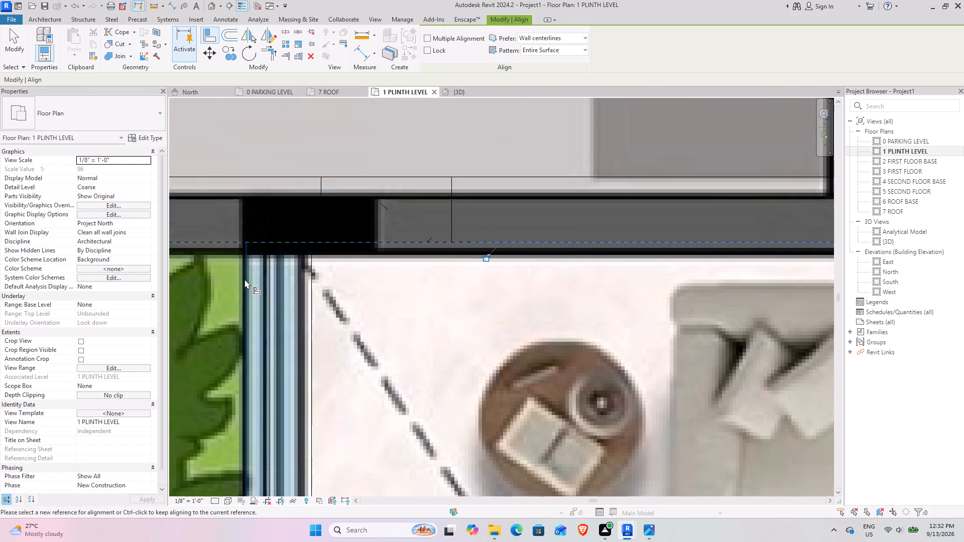
click(245, 279)
click(324, 204)
Align the 18.9 column at the drawing room's planted corner by the parked cars with the wall's car-side face and the curtain wall's outer face.
scroll(343, 219, down, 3)
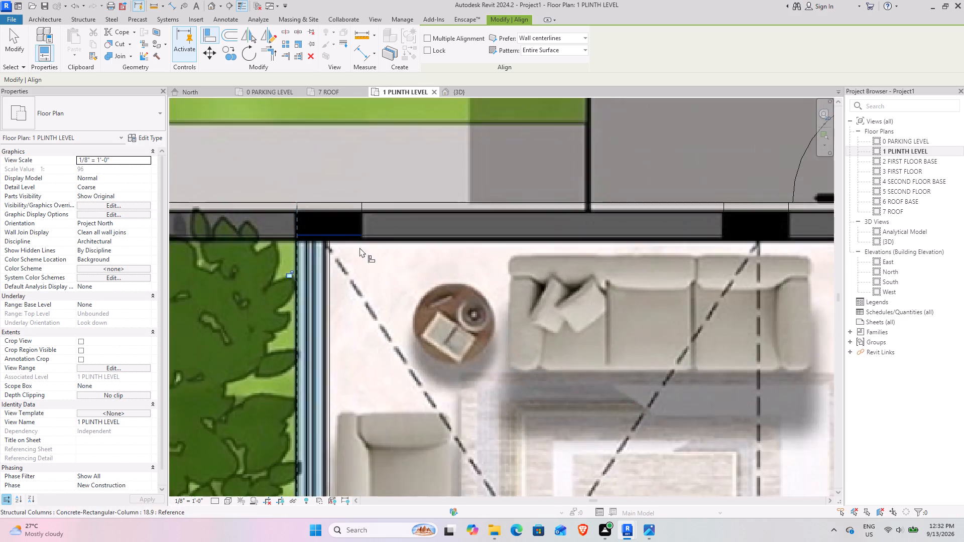
scroll(359, 247, down, 7)
middle_drag(402, 397, 323, 150)
scroll(287, 342, up, 7)
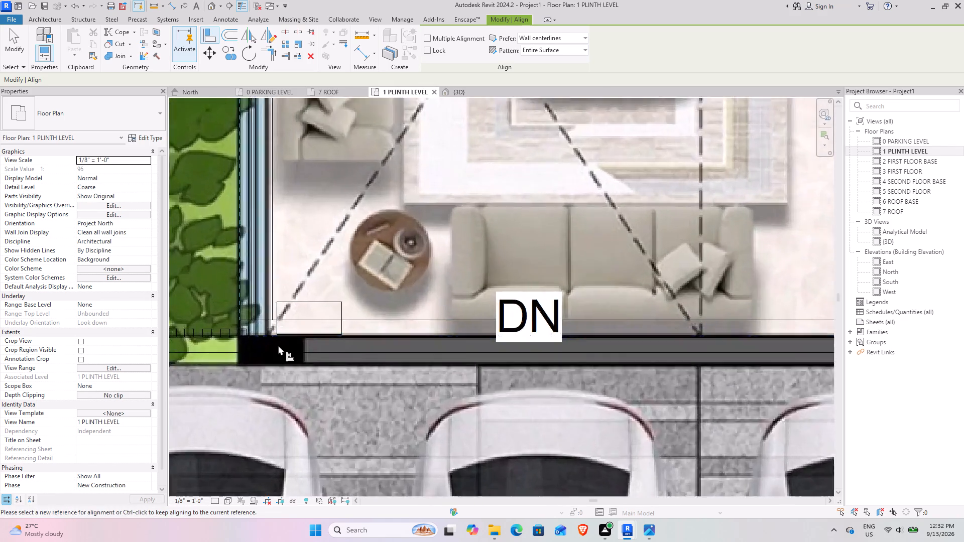
scroll(278, 345, up, 2)
middle_drag(255, 354, 340, 318)
scroll(327, 310, up, 4)
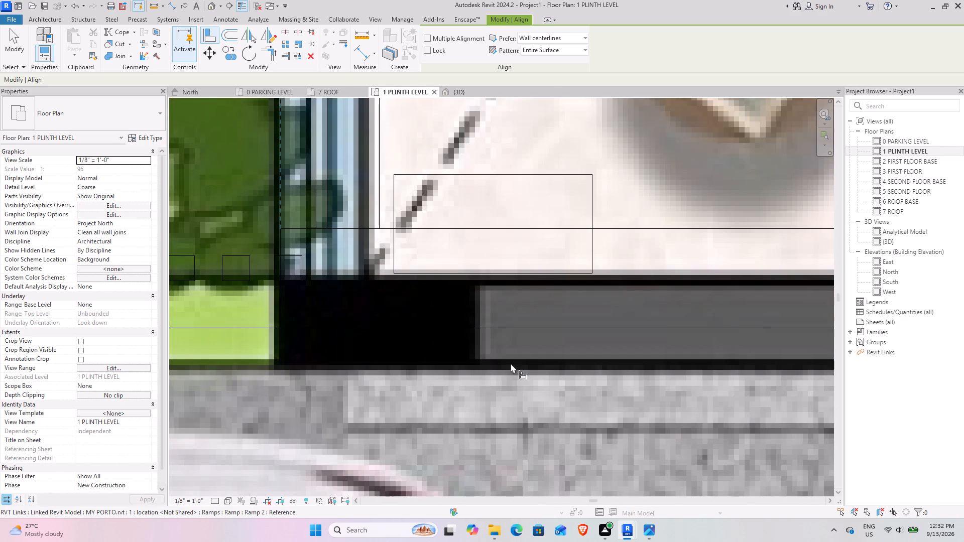
click(507, 330)
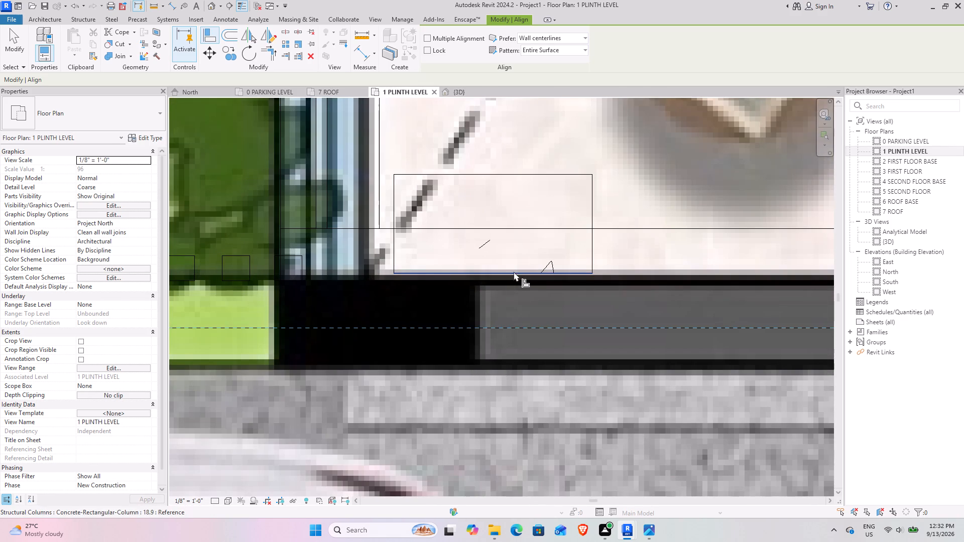
click(514, 272)
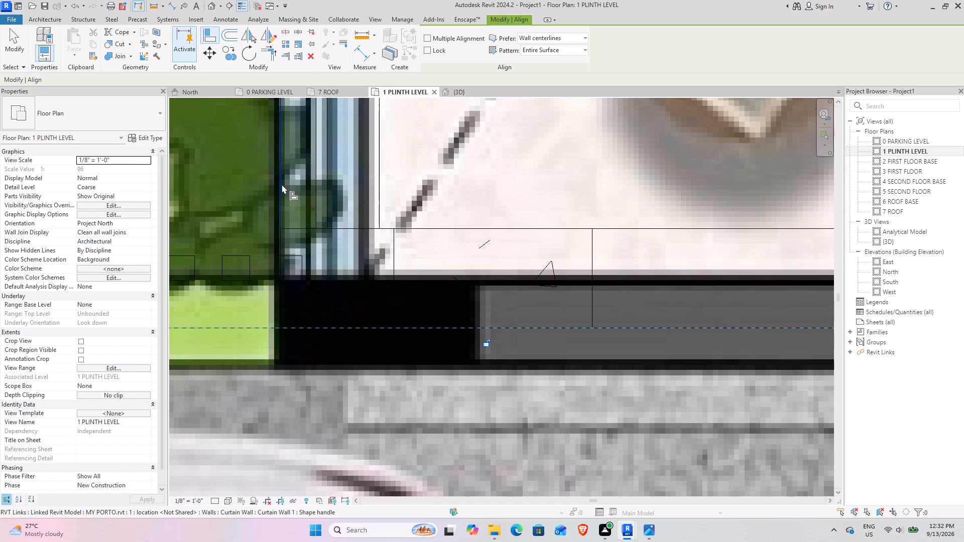
click(282, 181)
click(390, 256)
scroll(393, 257, down, 4)
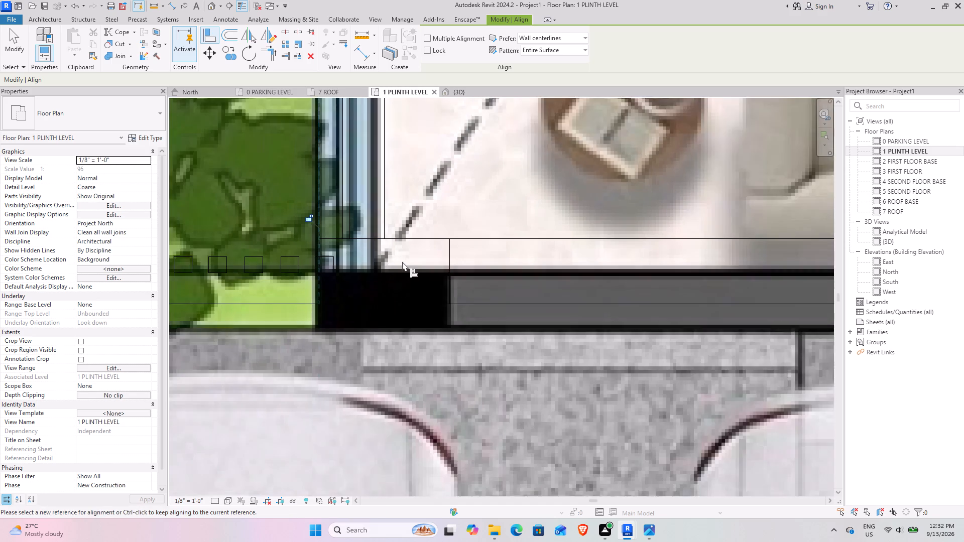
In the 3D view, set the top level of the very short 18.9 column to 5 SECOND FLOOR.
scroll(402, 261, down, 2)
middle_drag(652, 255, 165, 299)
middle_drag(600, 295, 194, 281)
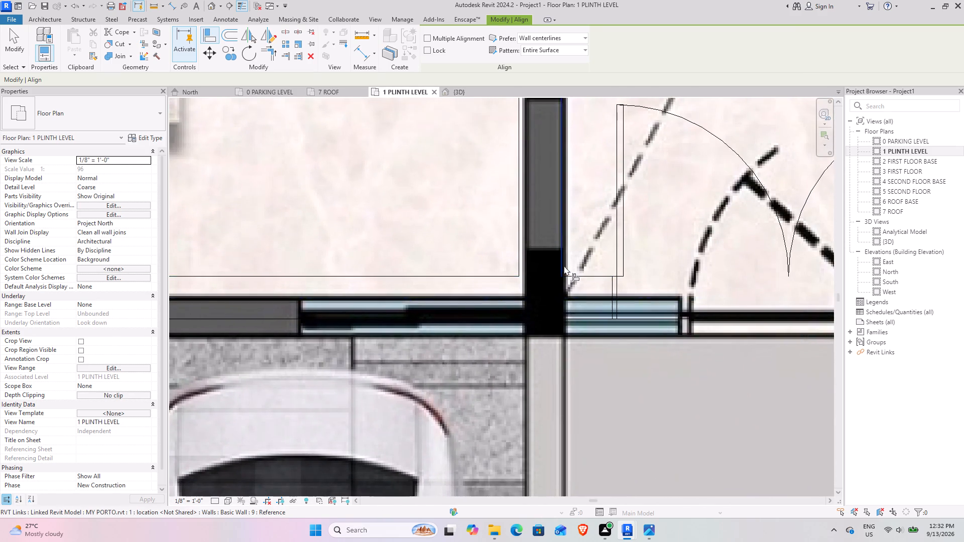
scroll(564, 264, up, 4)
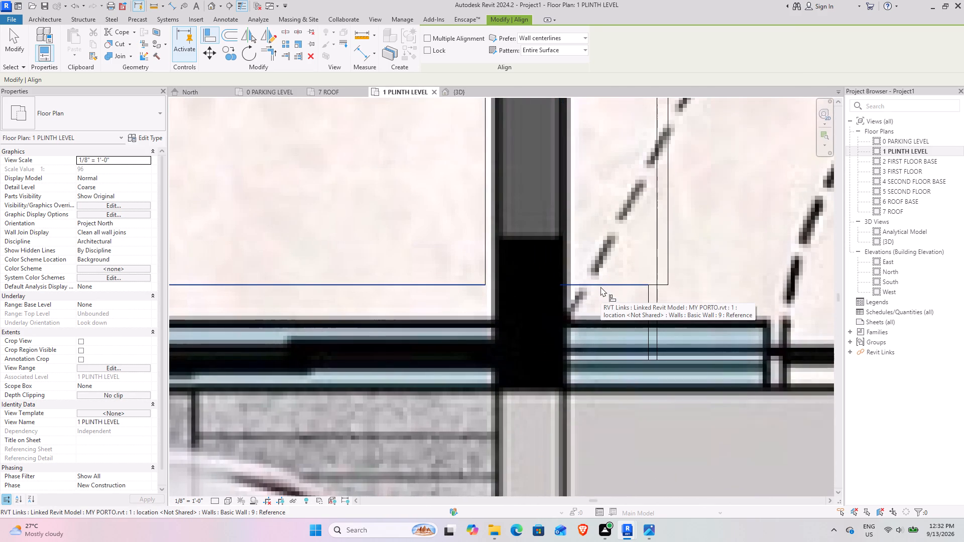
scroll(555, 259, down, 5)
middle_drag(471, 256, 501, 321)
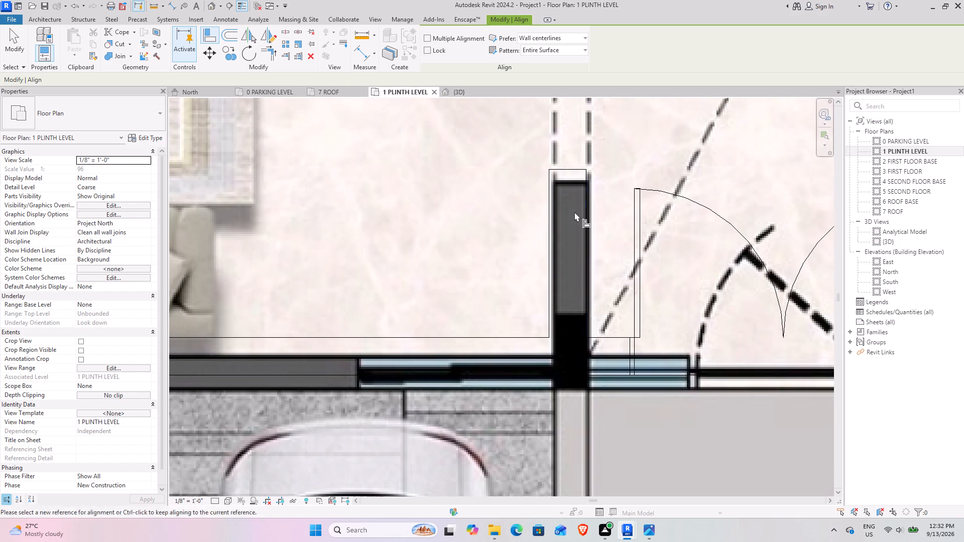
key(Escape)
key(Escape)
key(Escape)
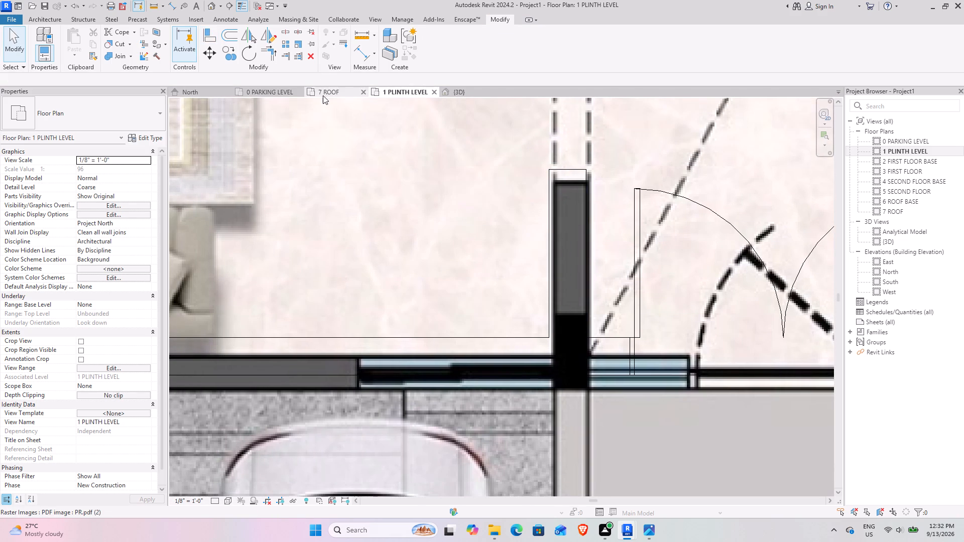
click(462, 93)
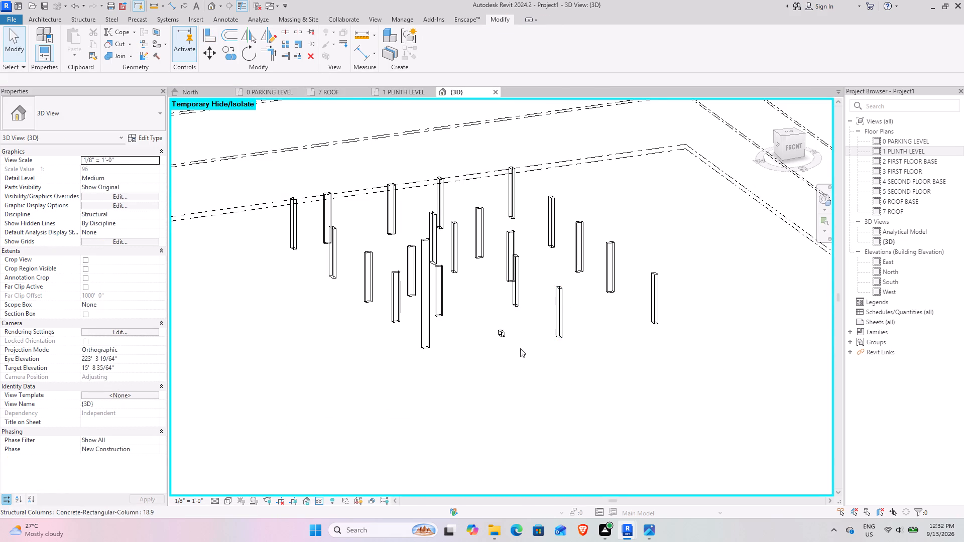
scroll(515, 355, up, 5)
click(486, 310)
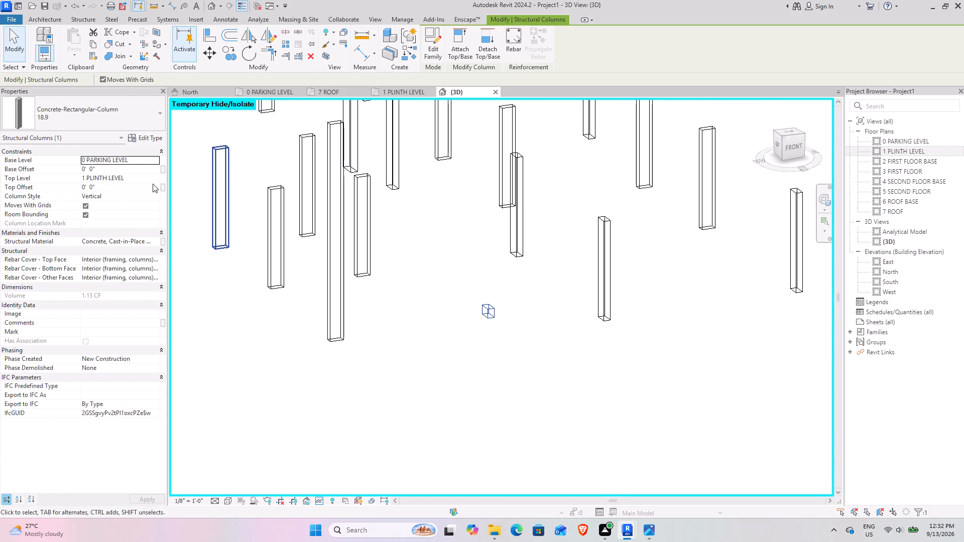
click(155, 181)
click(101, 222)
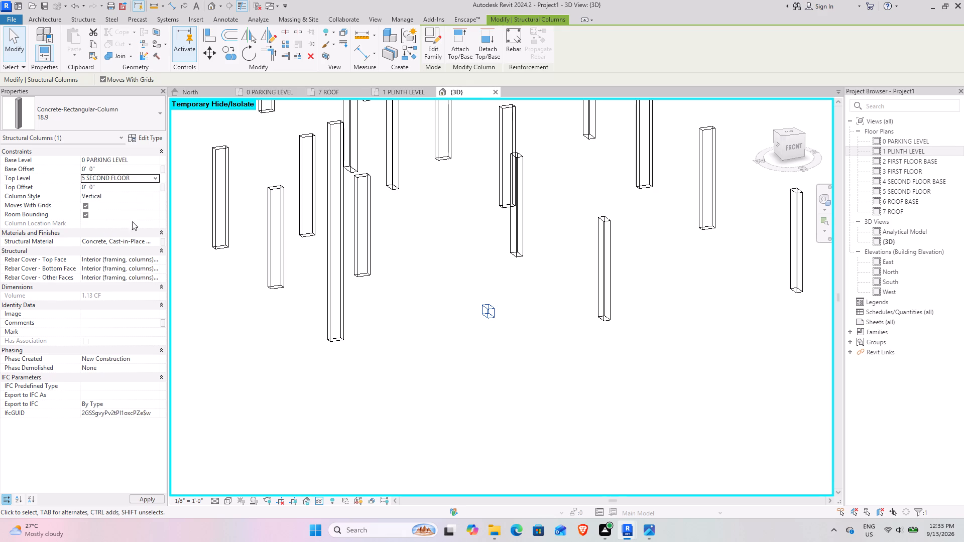
Set the top level of both tall 18.9 columns based on 0 PARKING LEVEL to 3 FIRST FLOOR.
scroll(473, 271, down, 4)
middle_drag(522, 262, 520, 289)
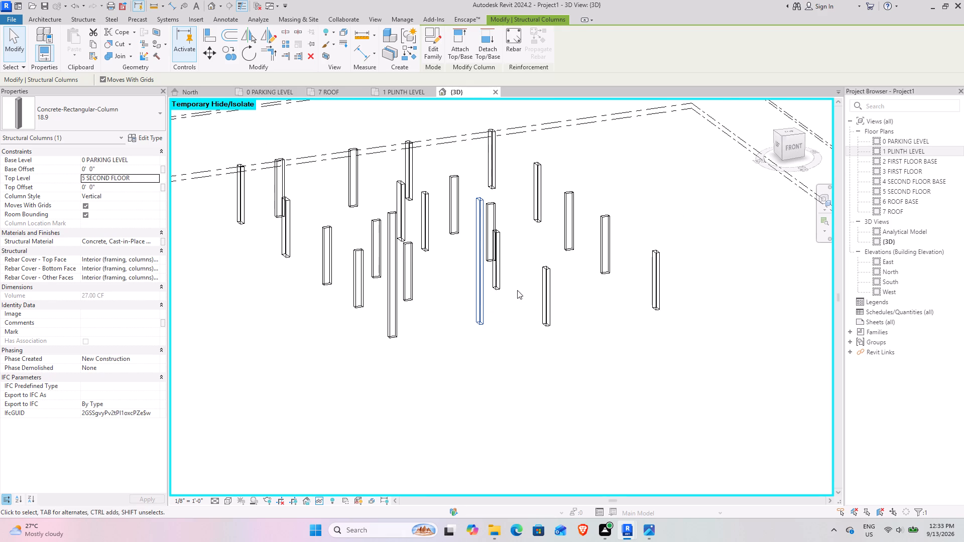
scroll(490, 324, down, 4)
shift+middle_drag(485, 332, 546, 307)
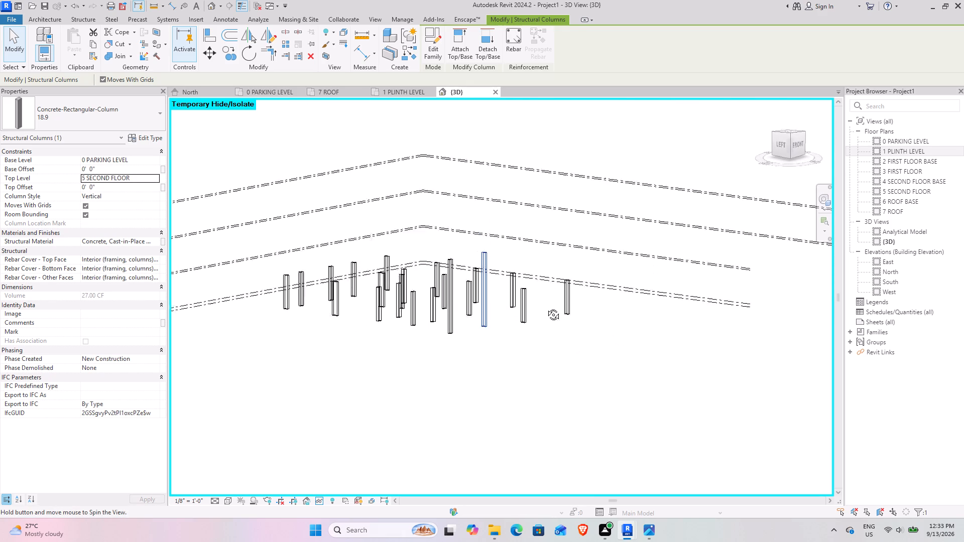
shift+middle_drag(546, 307, 513, 338)
scroll(513, 308, up, 4)
click(535, 303)
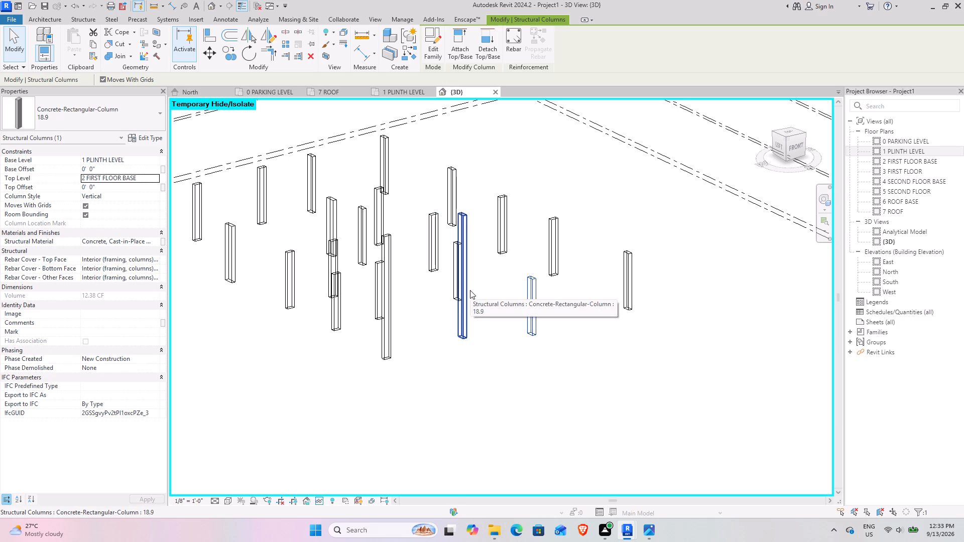
click(392, 295)
click(155, 179)
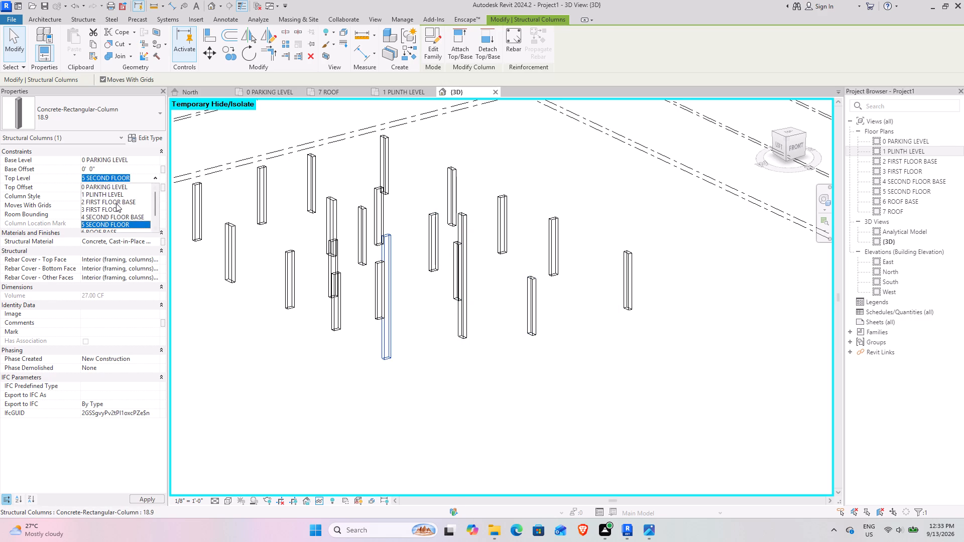
click(110, 207)
click(466, 230)
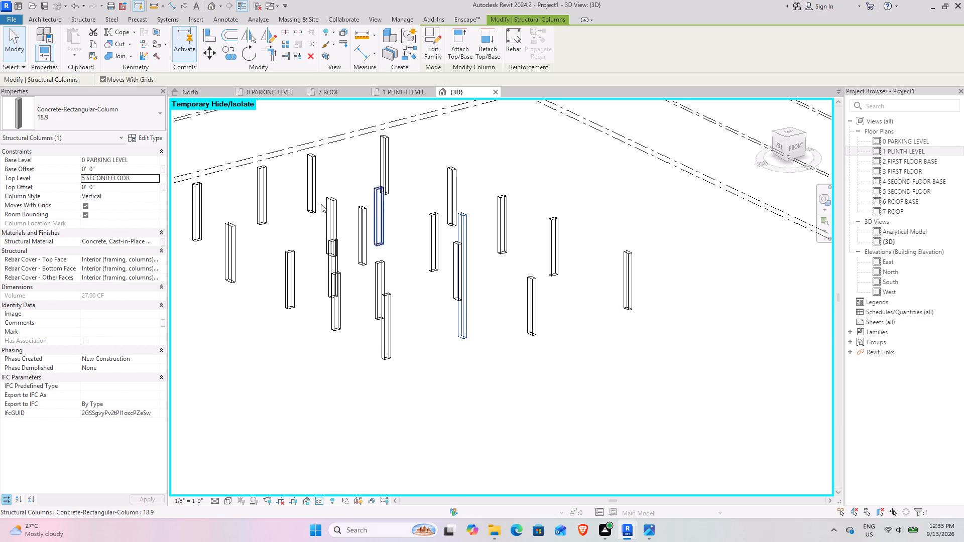
click(152, 180)
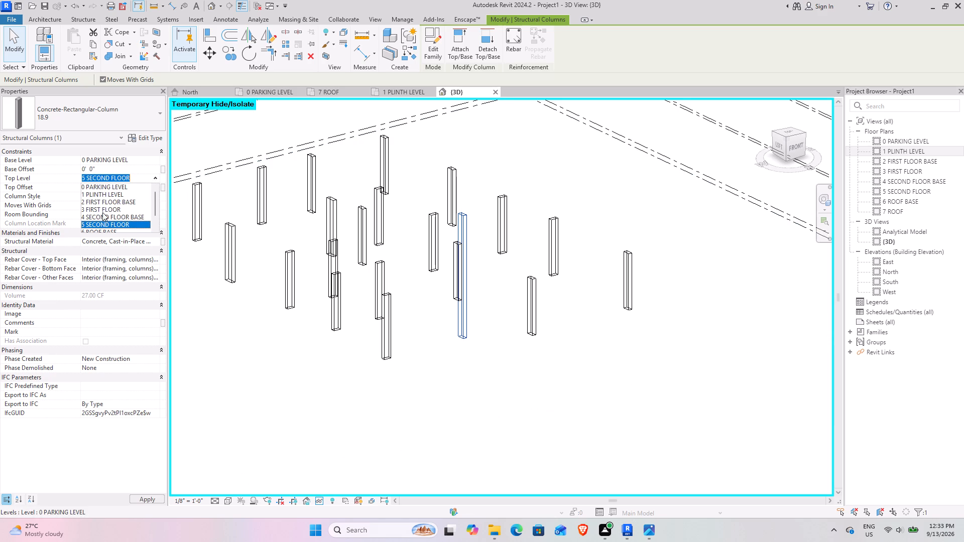
click(102, 209)
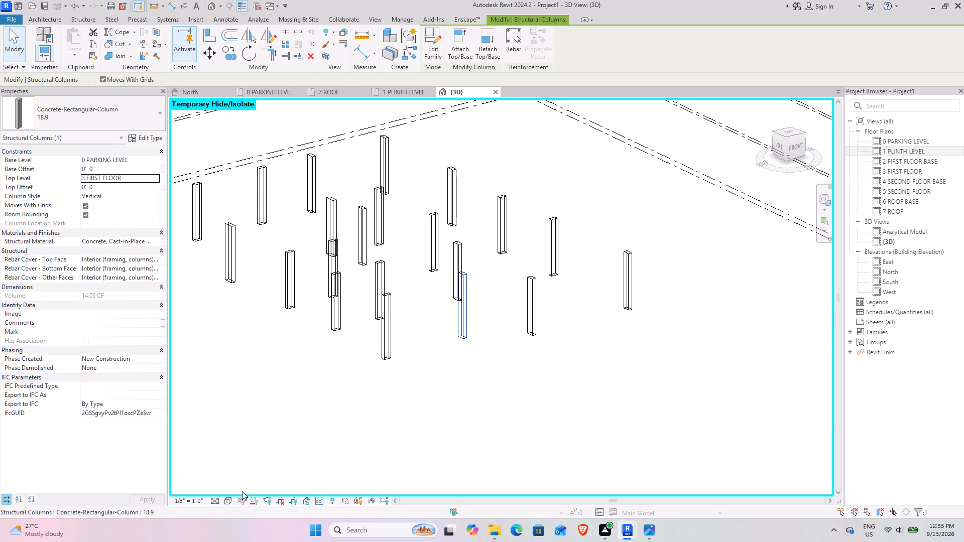
Set the 3D view's visual style to Shaded and view the columns with none selected.
click(227, 501)
click(247, 456)
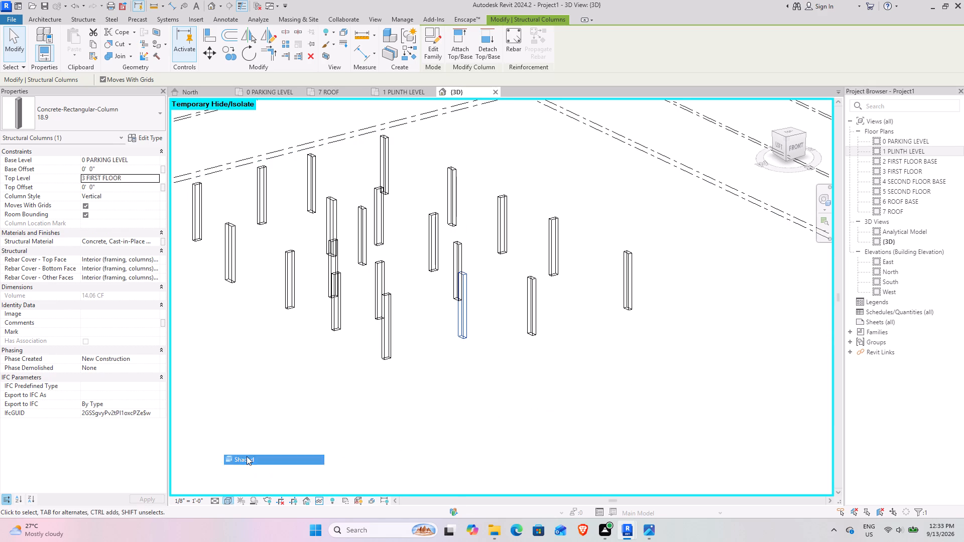
shift+middle_drag(360, 365, 342, 336)
click(422, 394)
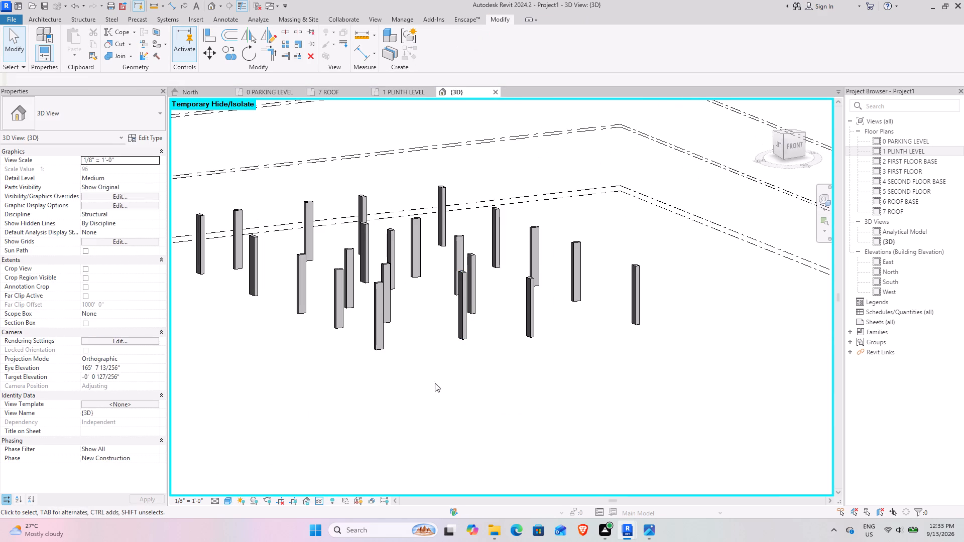
shift+middle_drag(438, 379, 419, 429)
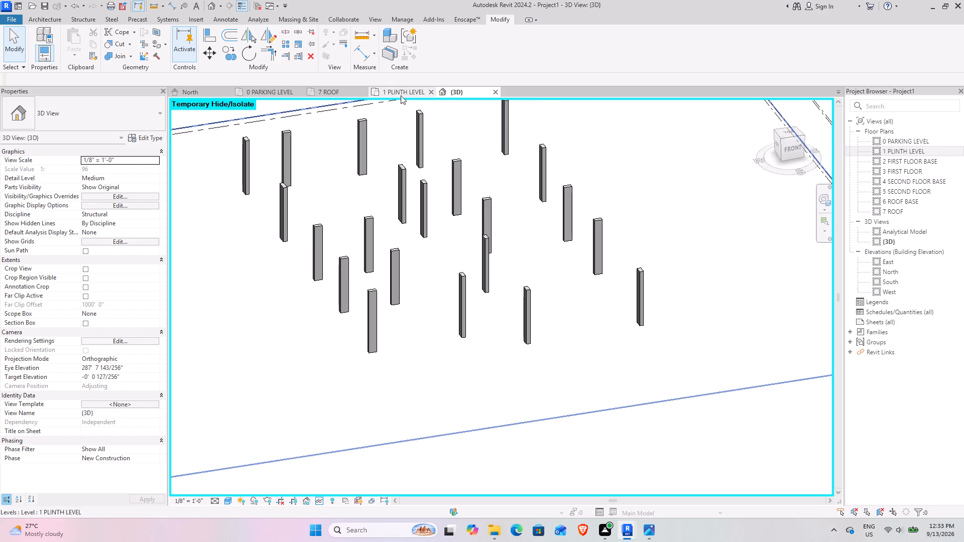
In the 1 PLINTH LEVEL plan, align the drawing room–foyer stub wall column with the exterior wall's outer face and the stub's drawing room face.
click(399, 94)
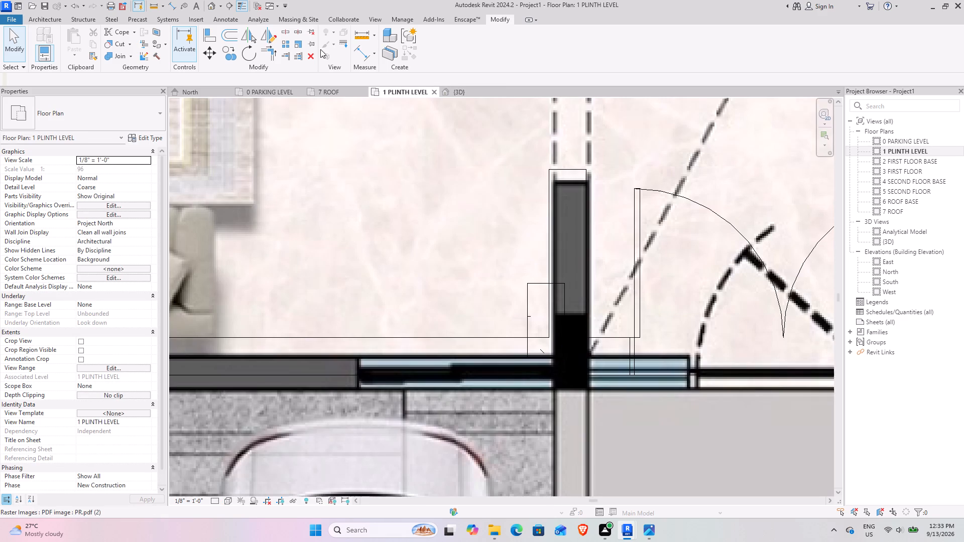
click(216, 40)
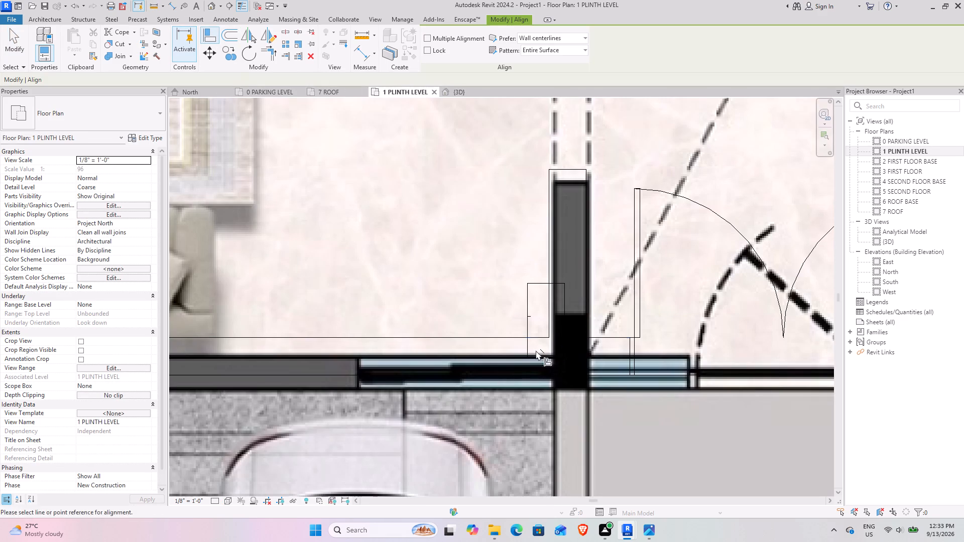
click(501, 377)
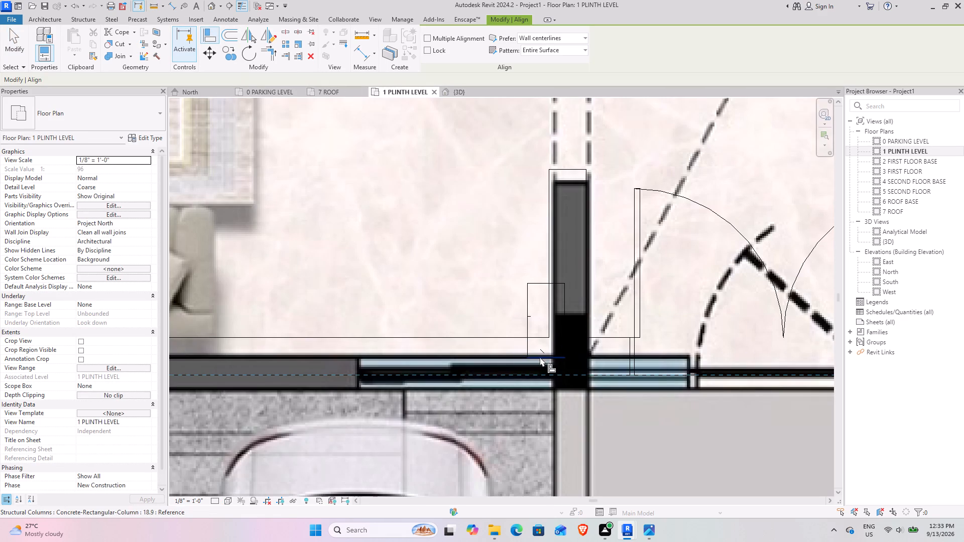
click(540, 357)
click(549, 261)
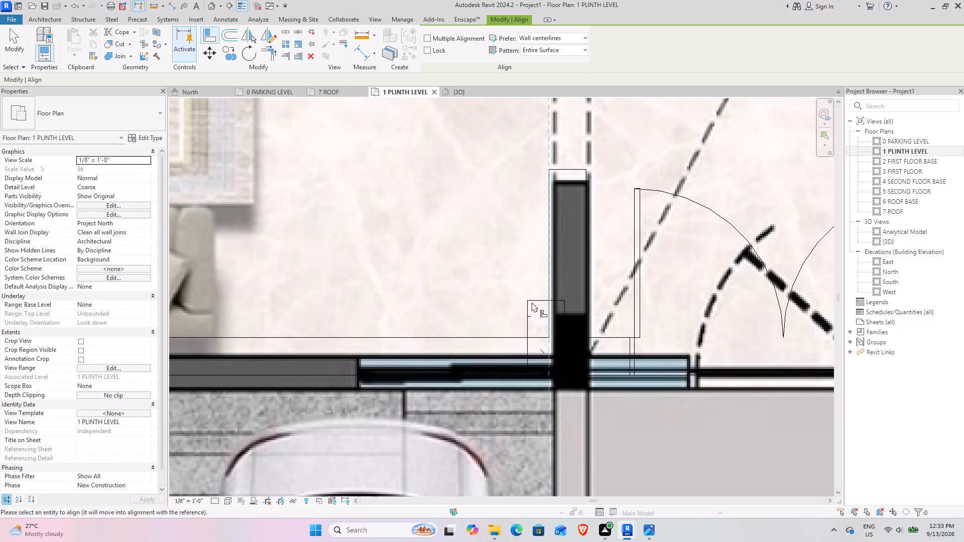
click(529, 323)
Align the 18.9 column at the sofa room's corner beside the entrance steps with the wall's hedge-side face and the side wall's steps-side face.
scroll(529, 323, down, 4)
middle_drag(699, 307, 279, 205)
middle_drag(413, 394, 419, 277)
scroll(380, 333, up, 5)
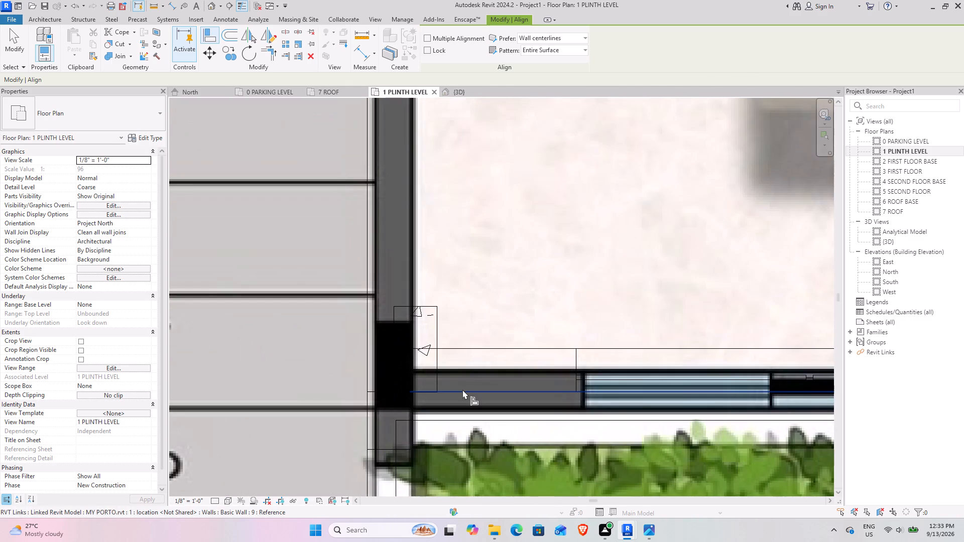
click(462, 390)
scroll(433, 393, up, 13)
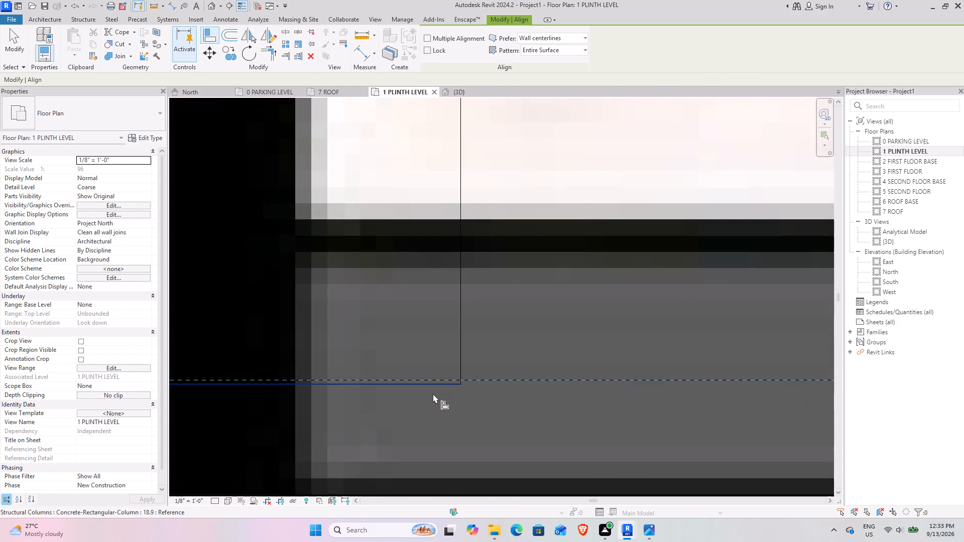
scroll(433, 393, up, 5)
click(431, 375)
scroll(431, 375, down, 10)
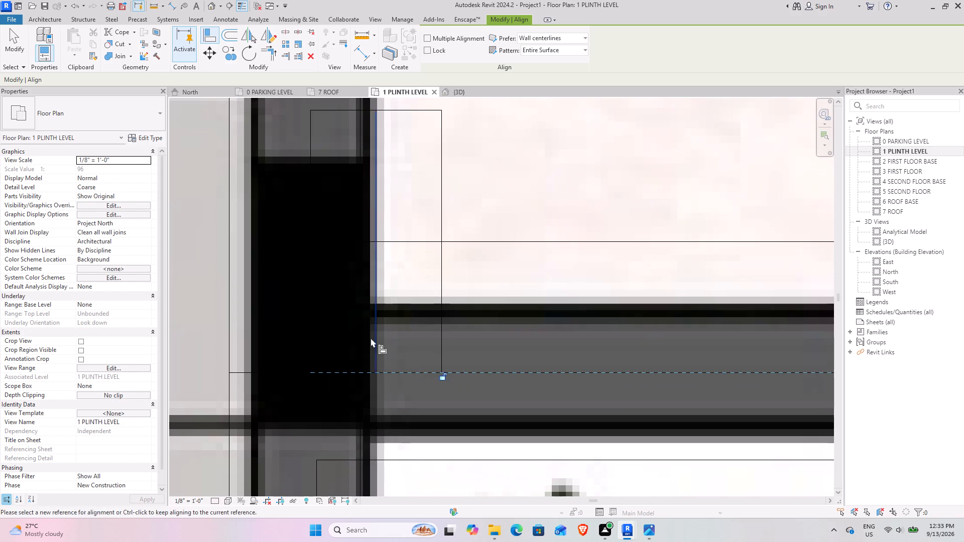
scroll(297, 255, down, 5)
middle_drag(292, 257, 329, 351)
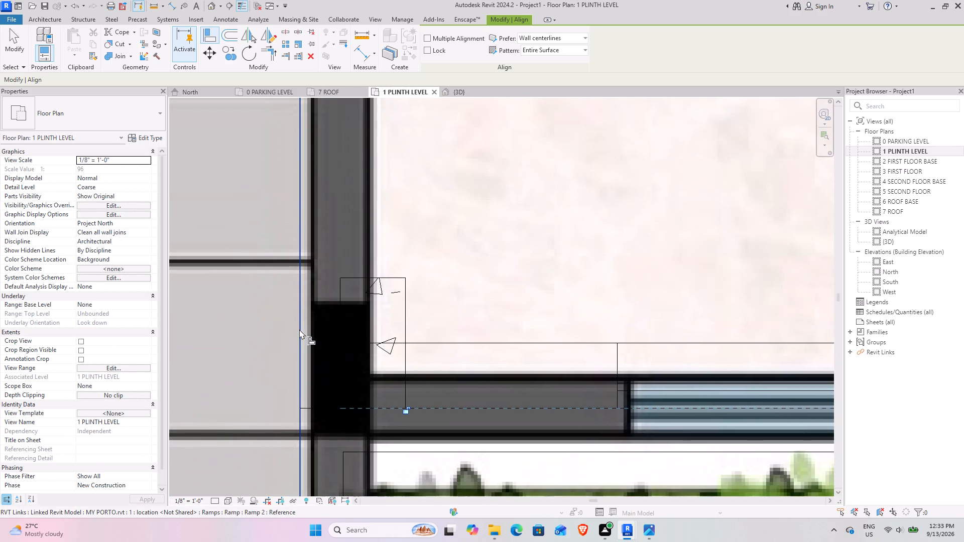
click(299, 329)
click(342, 323)
scroll(379, 351, down, 5)
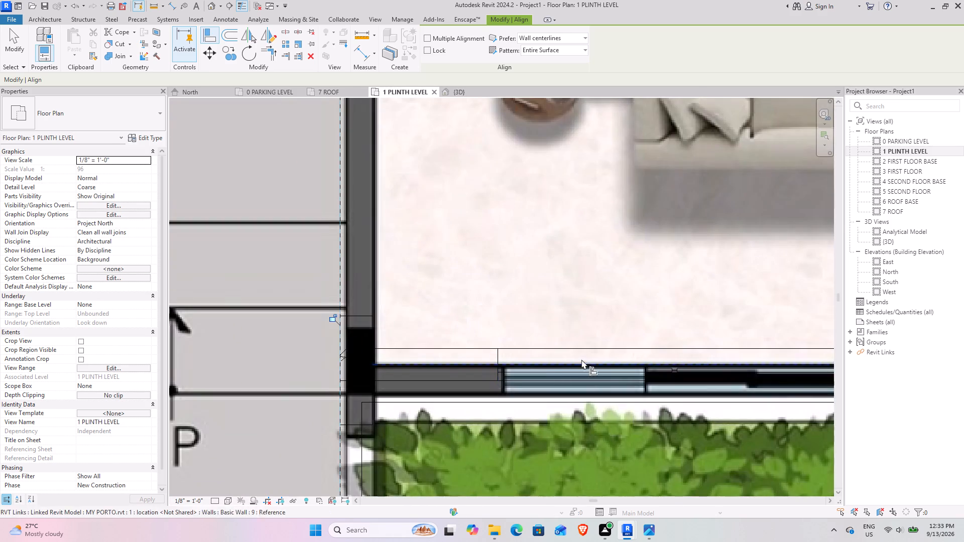
Align the 18.9 column at the room's corner beside the wooden deck with the hedge-side wall face and the side wall's room-side face.
middle_drag(581, 359, 87, 402)
middle_drag(662, 418, 225, 347)
scroll(387, 328, up, 5)
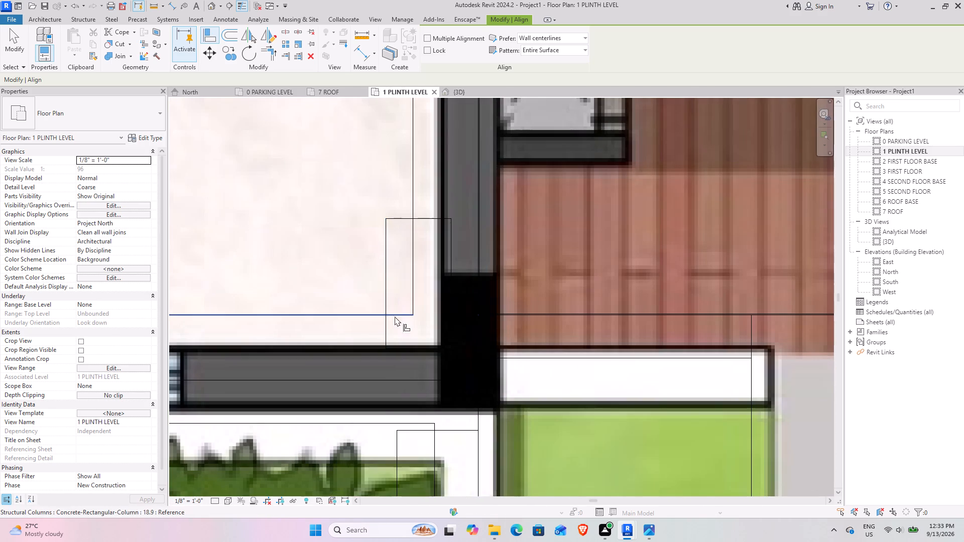
click(414, 378)
click(414, 344)
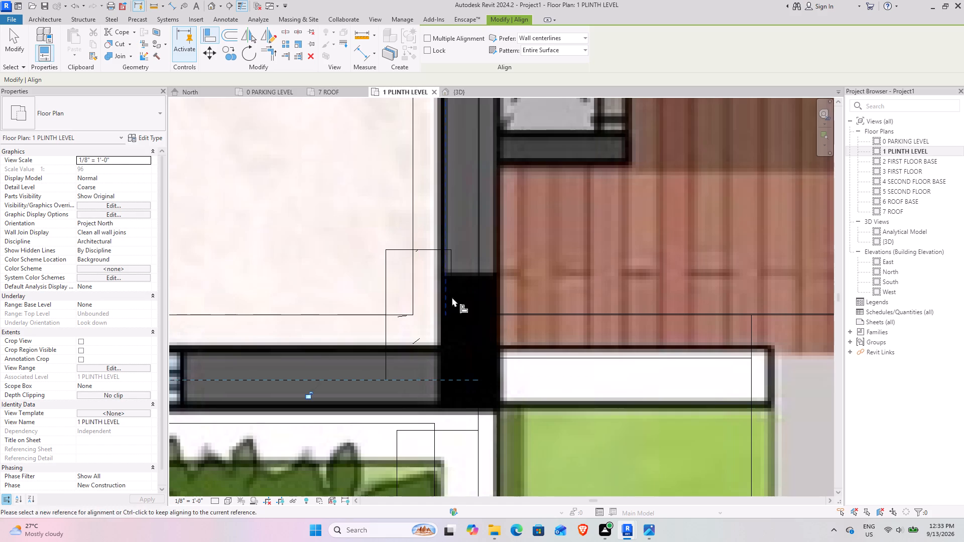
click(410, 212)
click(385, 283)
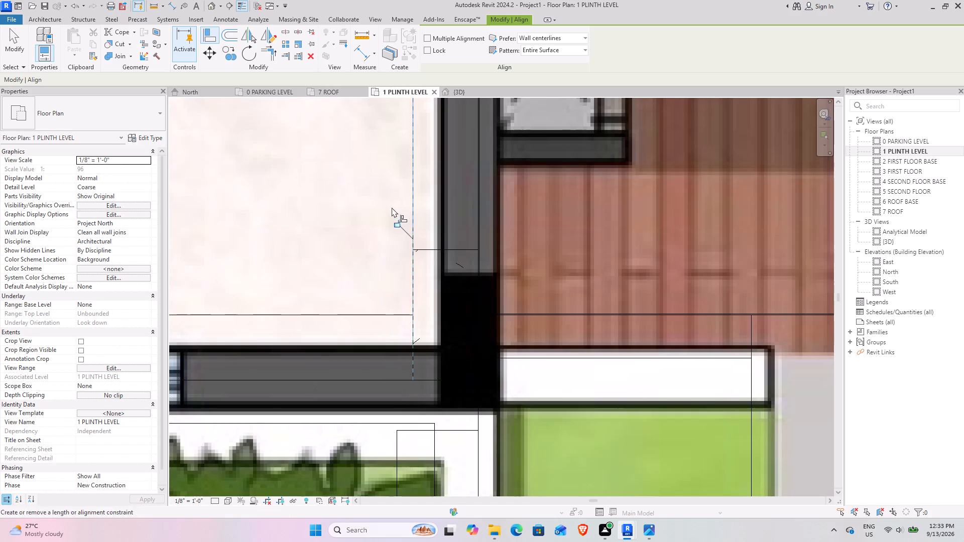
Align the 18.9 column at the living lounge–powder room corner with the partition's lounge-side face and the exterior wall's outer face.
scroll(392, 205, down, 9)
middle_drag(373, 193, 595, 481)
middle_drag(560, 249, 515, 534)
scroll(588, 255, up, 9)
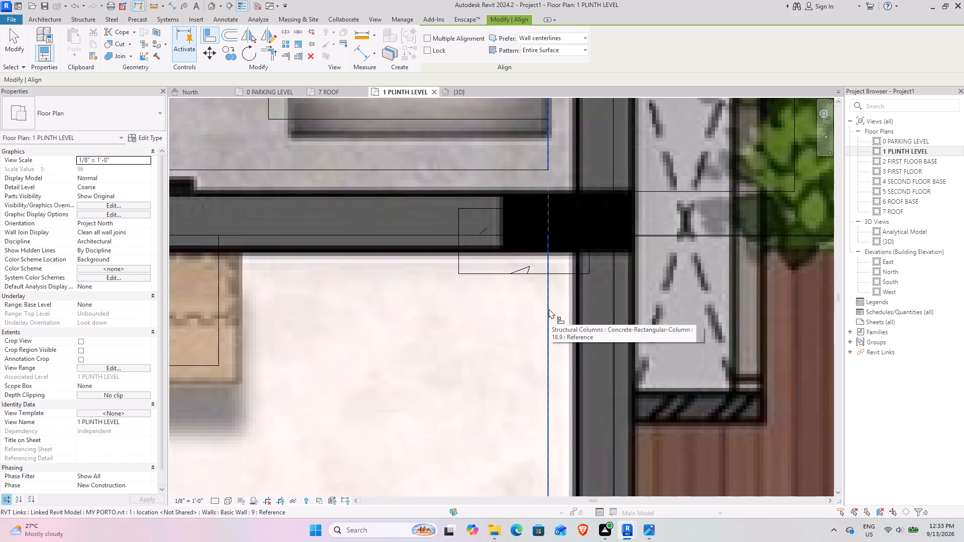
click(431, 234)
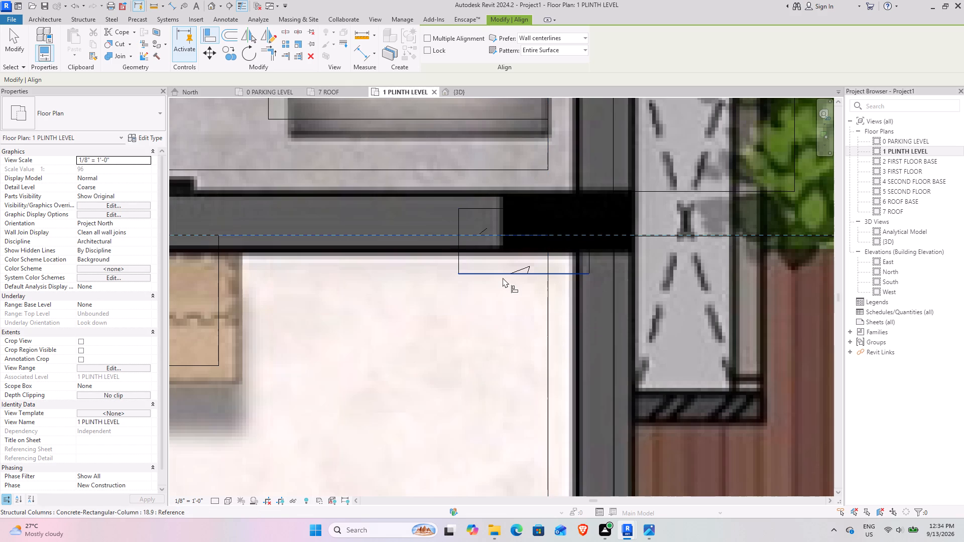
click(503, 278)
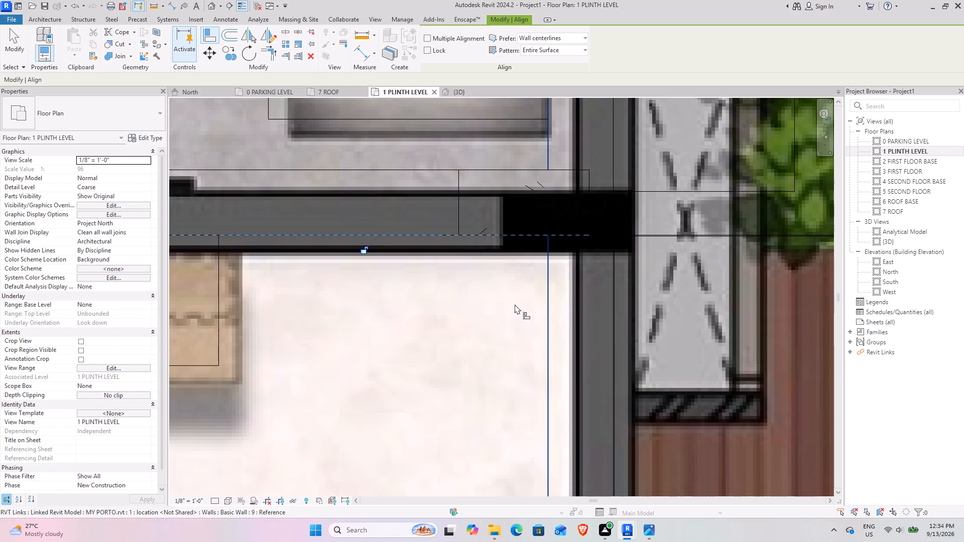
middle_drag(503, 287, 498, 382)
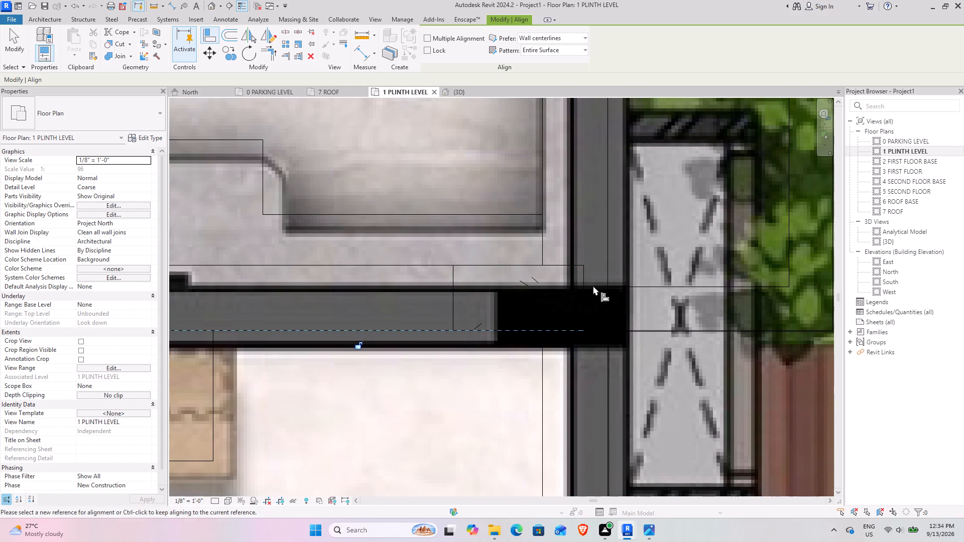
click(609, 274)
click(582, 280)
scroll(416, 327, down, 9)
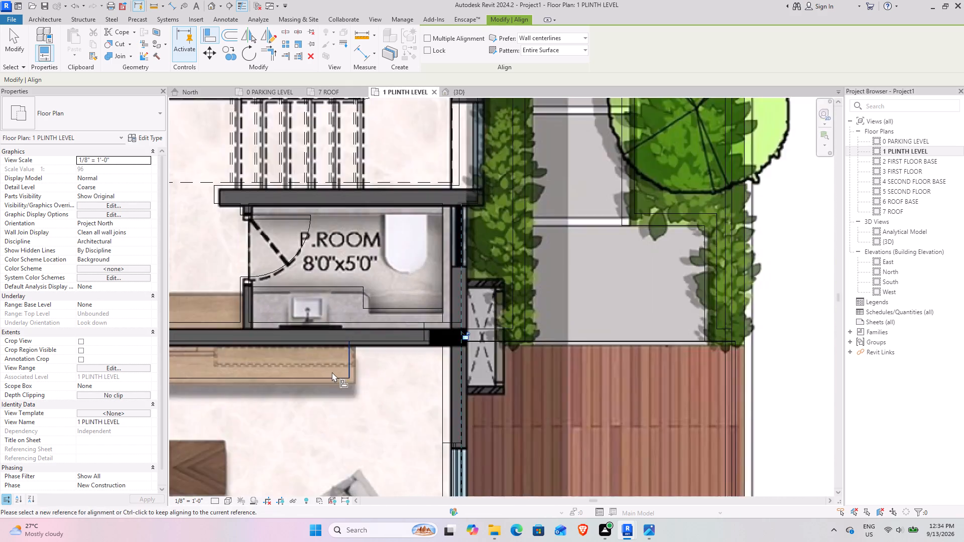
Align the 18.9 column at the living lounge's foyer–lobby corner with the foyer-side and lobby-side wall faces.
middle_drag(331, 372, 684, 330)
scroll(236, 318, up, 9)
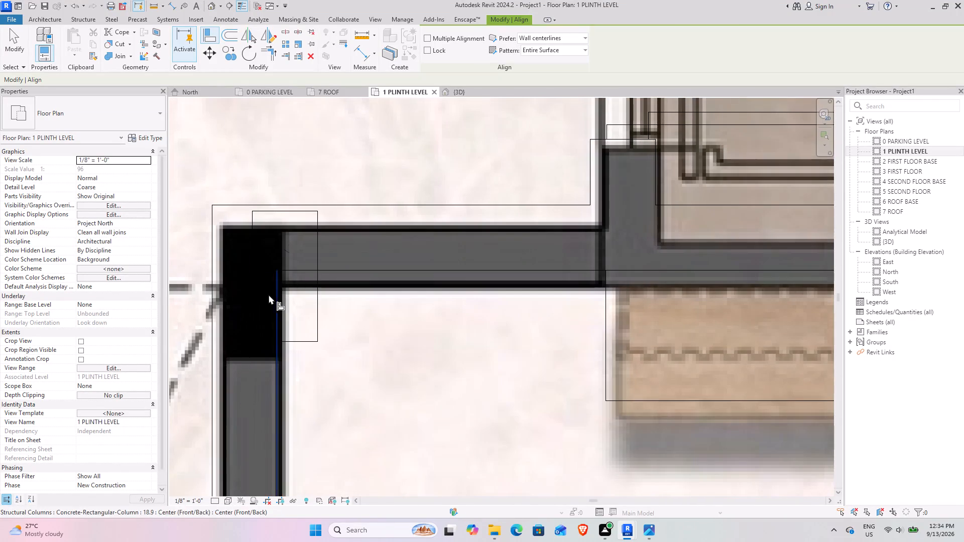
middle_drag(268, 295, 369, 311)
click(313, 246)
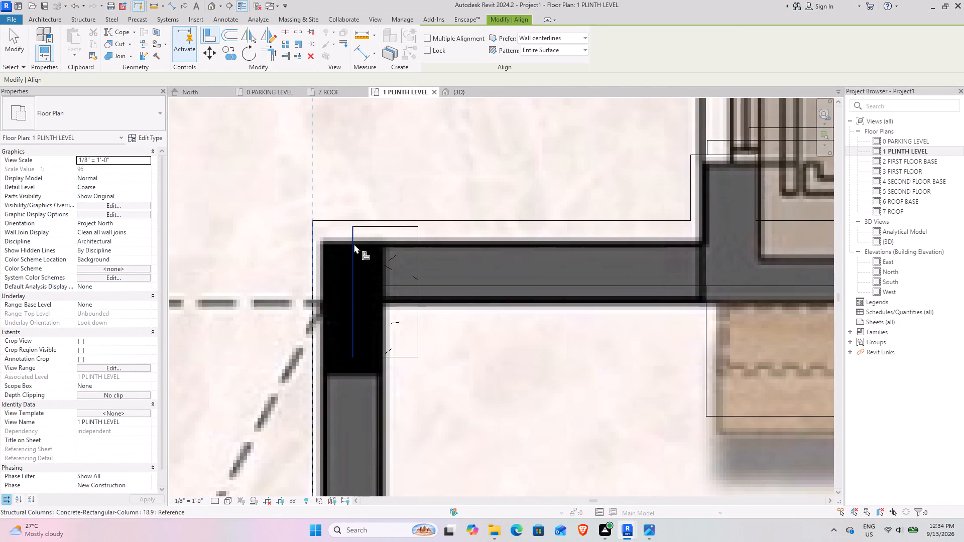
click(354, 244)
click(354, 217)
click(354, 228)
scroll(357, 230, down, 1)
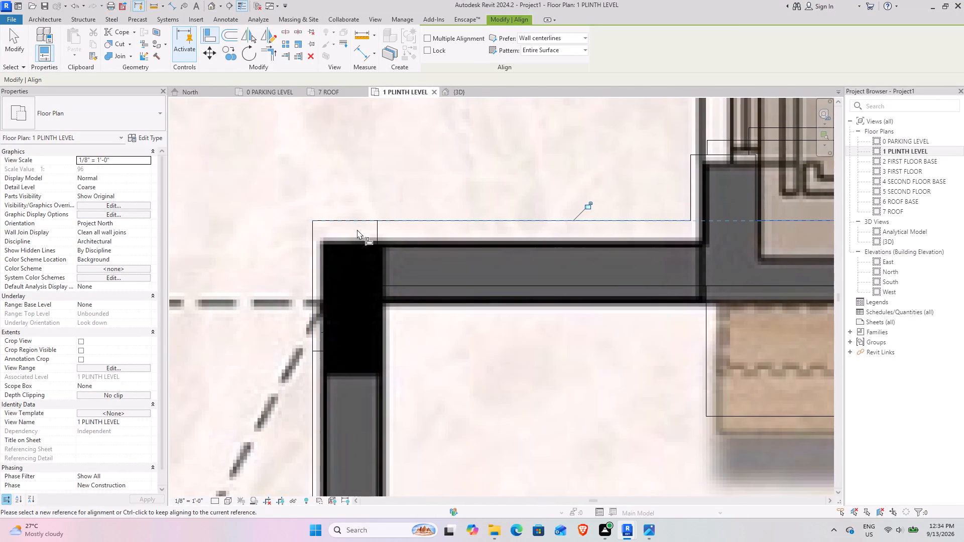
Align the column at the maid's toilet corner above the staircase with the stair-side wall face and the exterior wall's outer face.
scroll(357, 229, down, 13)
middle_drag(341, 218, 309, 333)
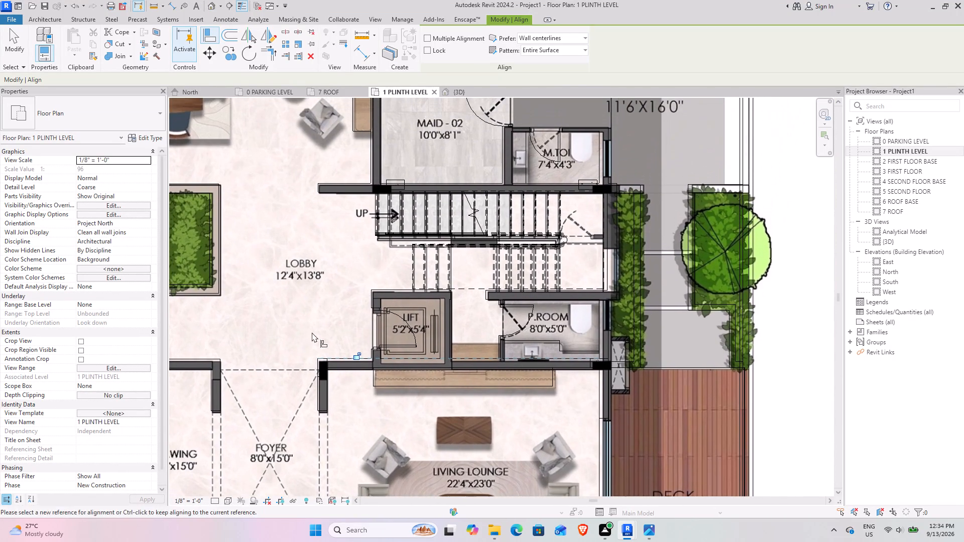
scroll(628, 154, up, 3)
scroll(581, 175, up, 10)
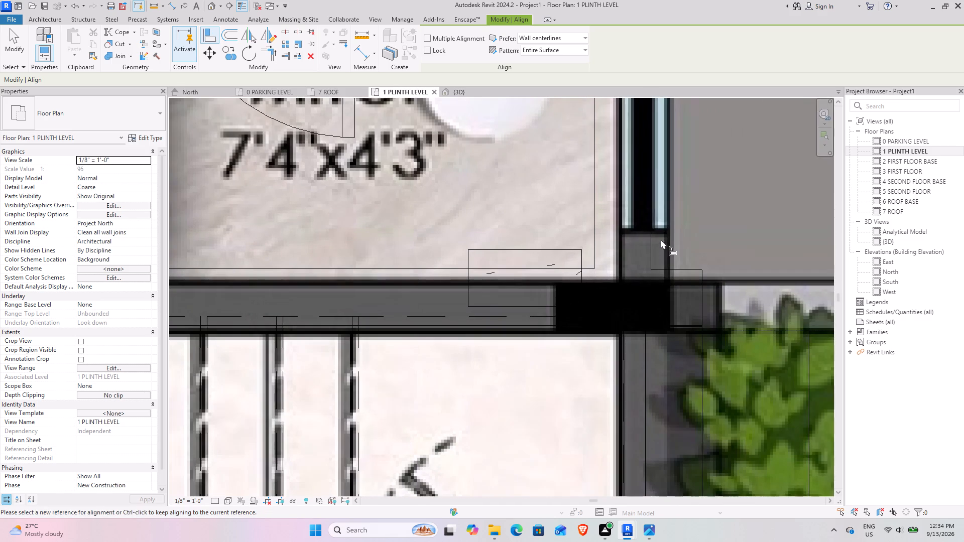
click(661, 324)
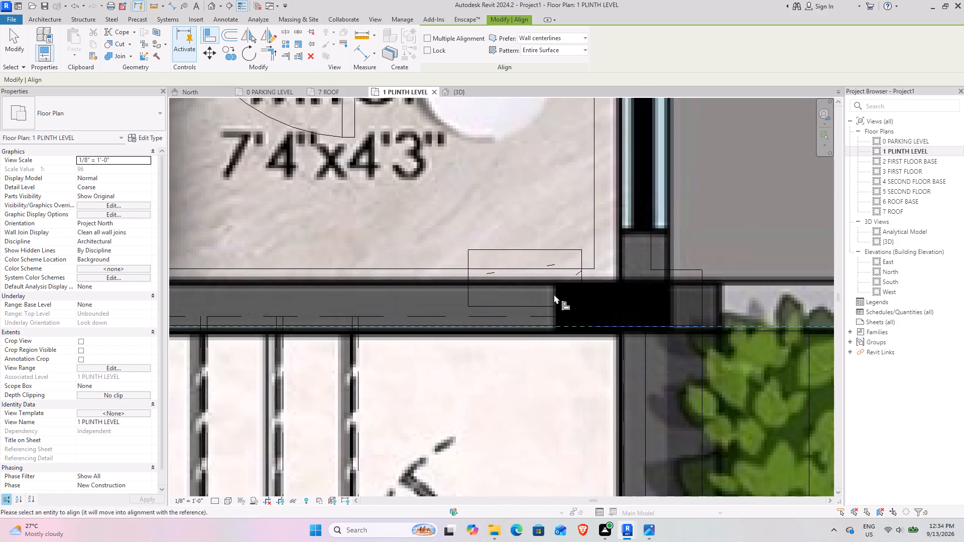
click(543, 304)
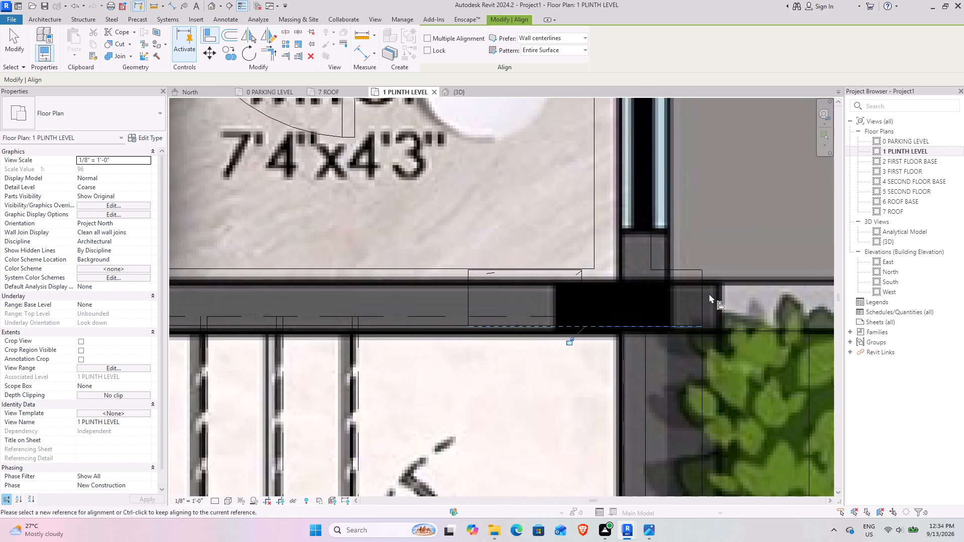
click(650, 251)
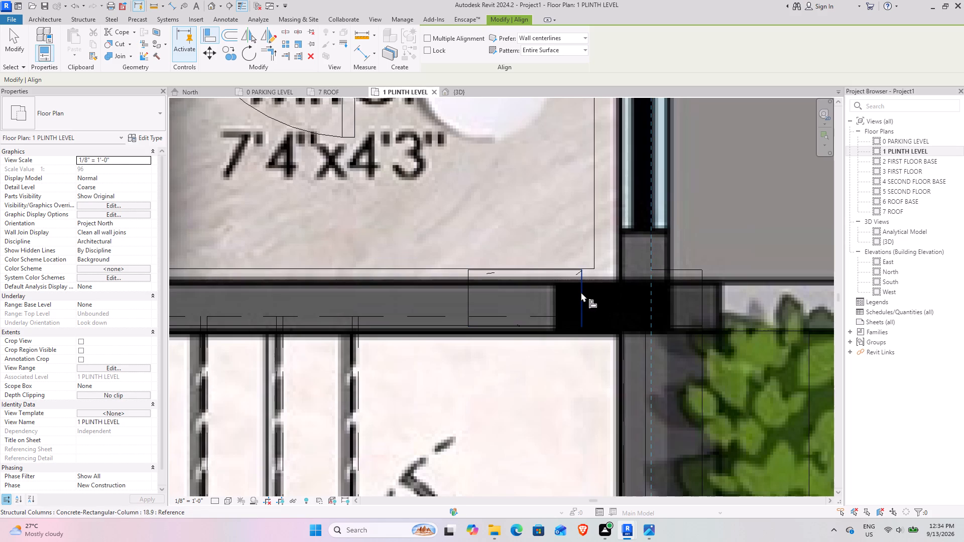
click(581, 292)
Align the 18.9 column at the MAID - 02 corner beside the stair start with the stair wall's maid-room-side face.
scroll(469, 307, down, 8)
middle_drag(398, 334, 751, 278)
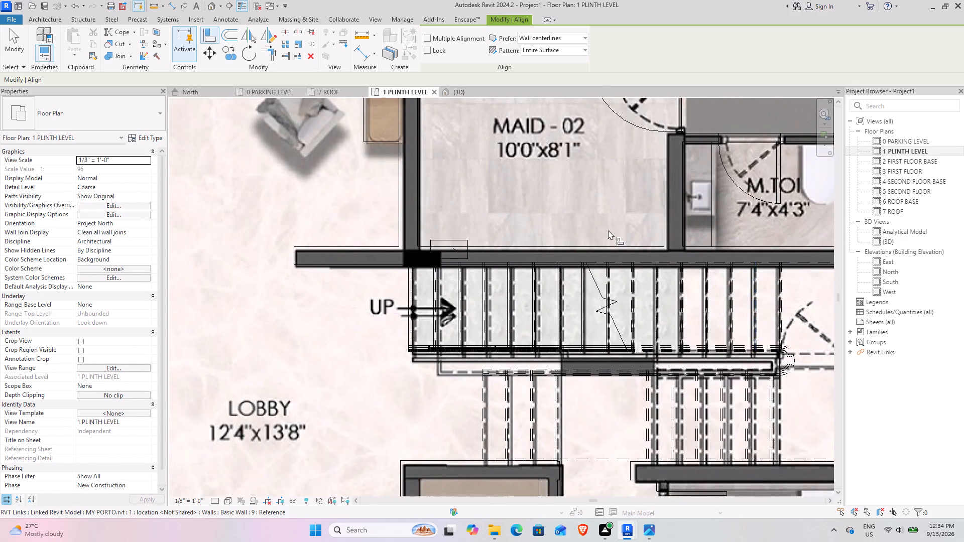
scroll(420, 224, up, 9)
click(412, 273)
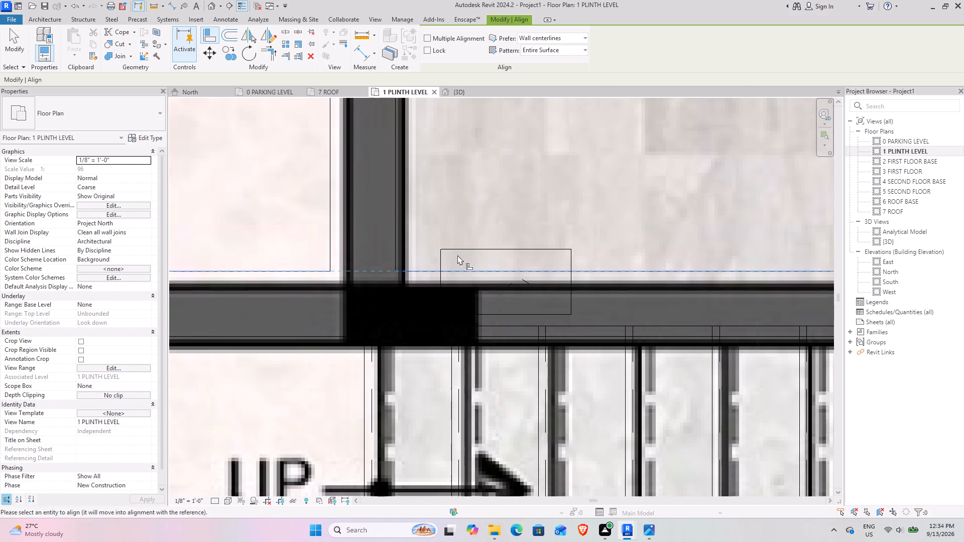
click(468, 246)
key(Escape)
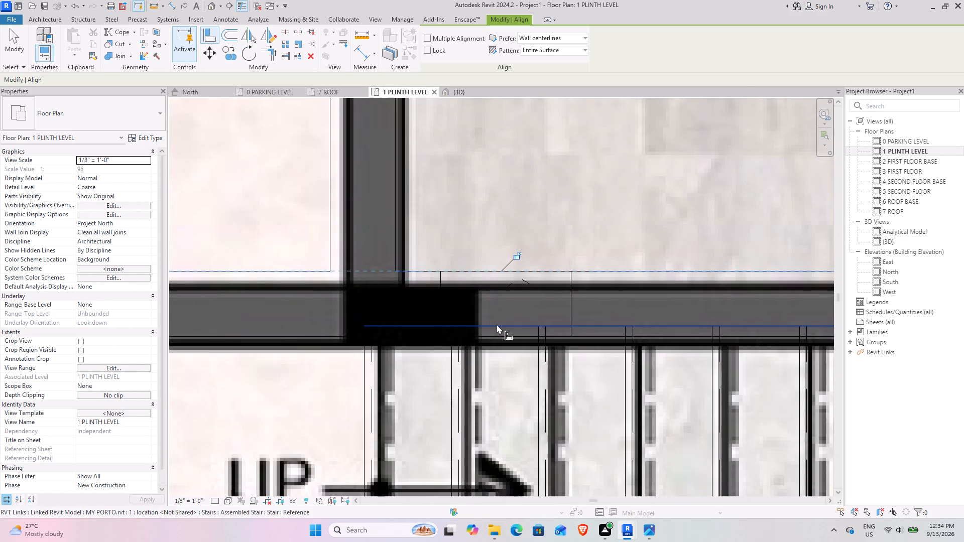
key(Escape)
Nudge the MAID - 02 corner column along the stair wall toward the lobby, onto the underlay's black column mark at the wall junction.
click(573, 299)
key(Left)
key(Left)
key(Left)
key(Left)
key(Left)
key(Left)
key(Left)
key(Left)
key(Left)
key(Left)
key(Left)
key(Left)
key(Left)
key(Left)
key(Left)
key(Left)
key(Left)
key(Left)
key(Left)
key(Left)
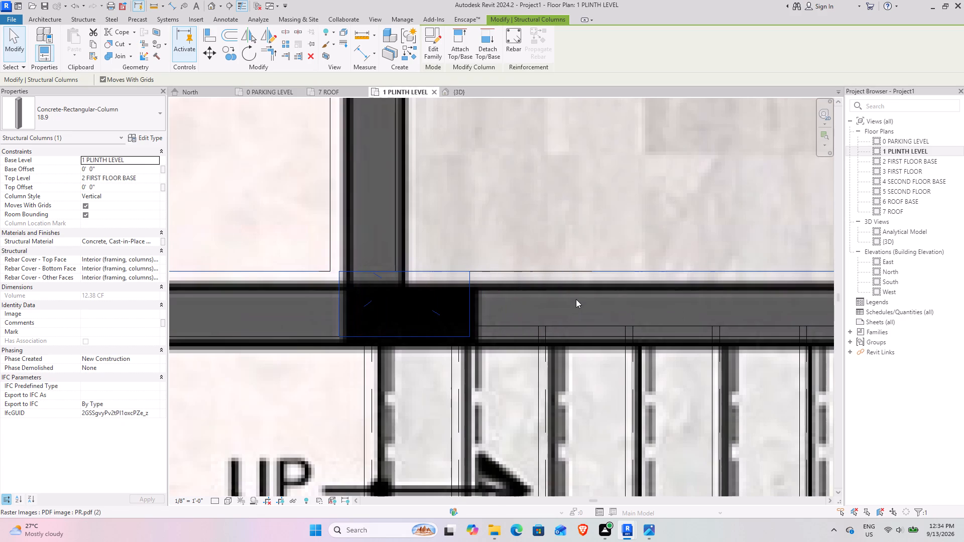
key(Right)
key(Right)
Review the column positions across the 1 PLINTH LEVEL plan against the PDF underlay.
scroll(571, 293, down, 10)
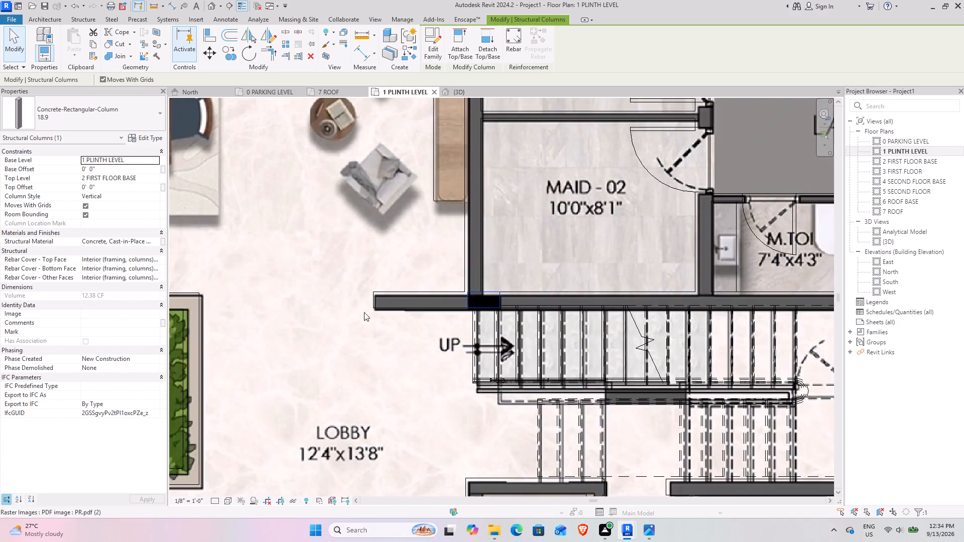
middle_drag(360, 312, 630, 316)
scroll(683, 226, down, 4)
middle_drag(687, 229, 374, 374)
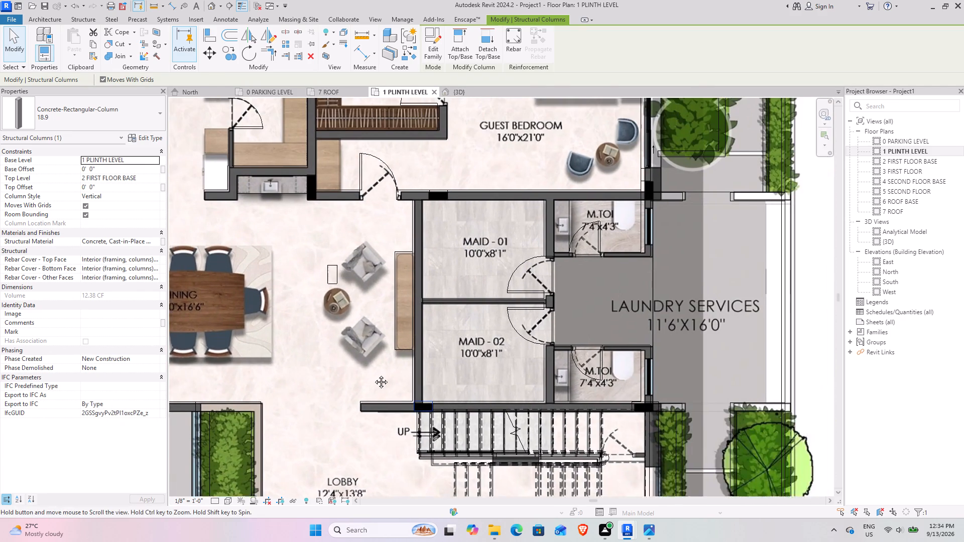
middle_drag(374, 374, 373, 374)
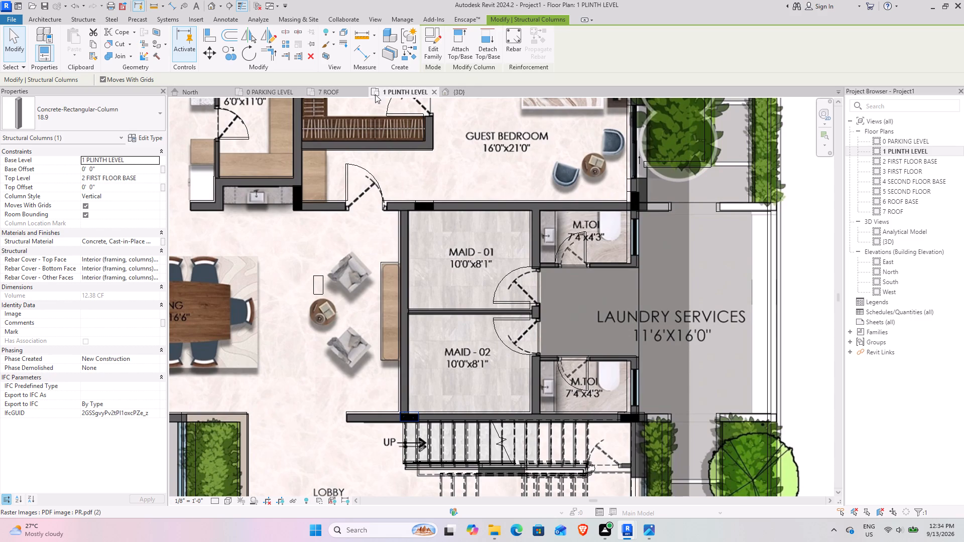
scroll(346, 216, down, 11)
scroll(360, 244, up, 5)
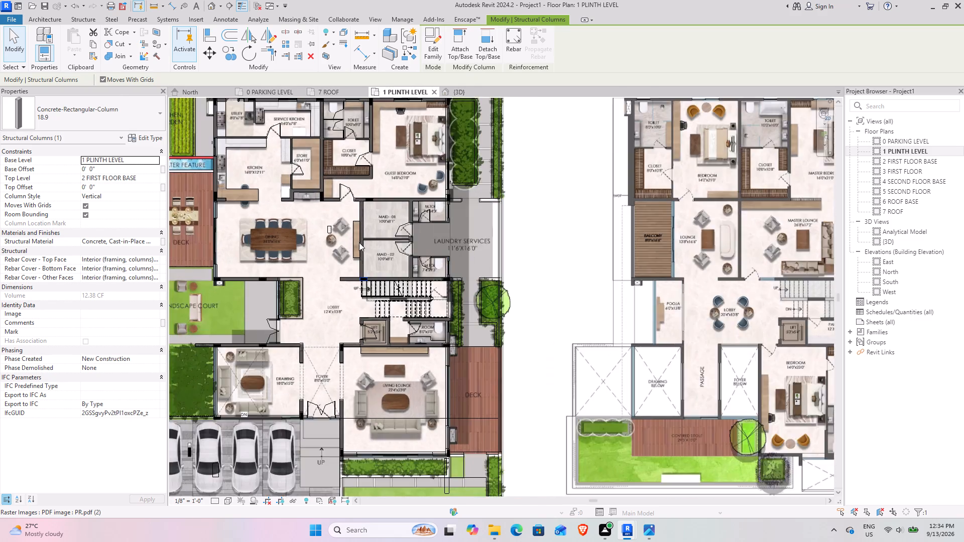
scroll(359, 242, up, 4)
middle_drag(268, 237, 377, 234)
scroll(373, 231, down, 4)
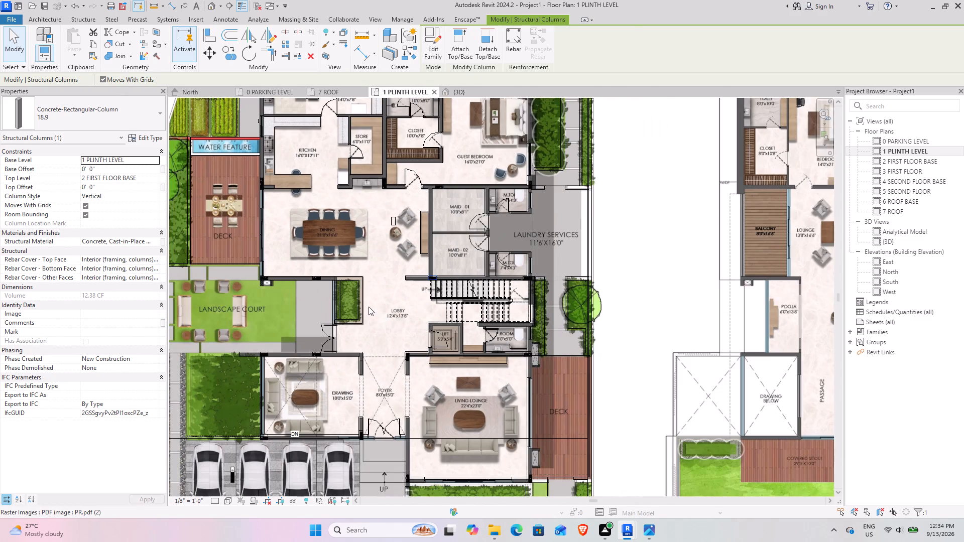
scroll(369, 295, down, 5)
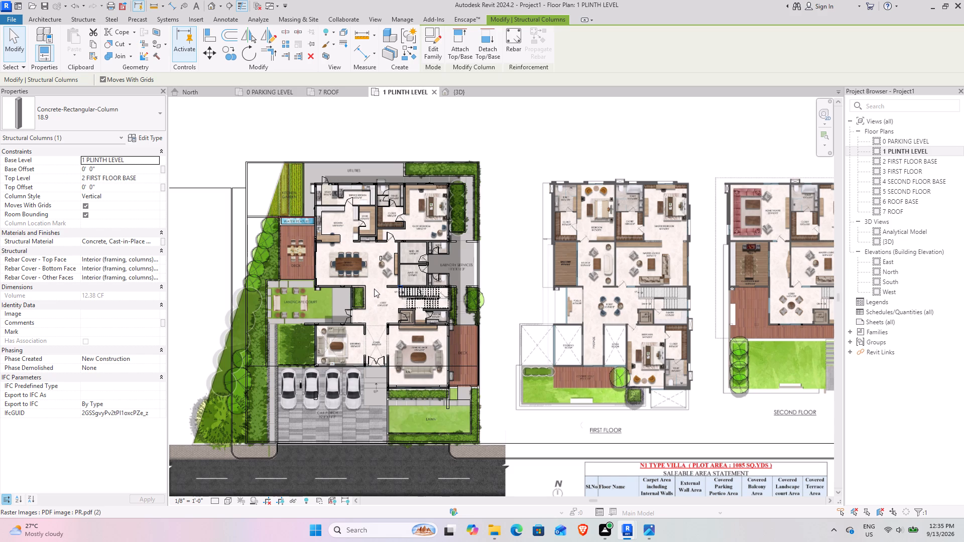
scroll(350, 351, up, 8)
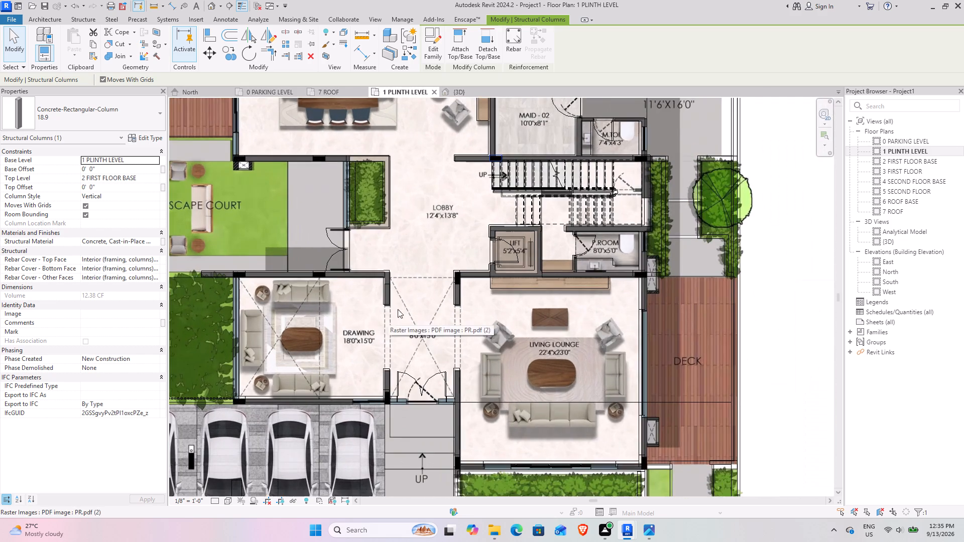
scroll(407, 291, down, 5)
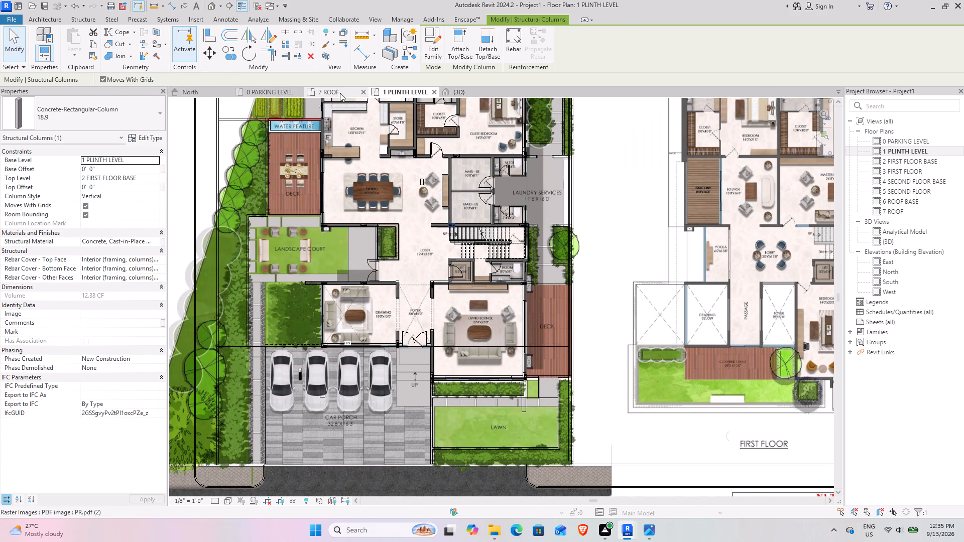
Inspect the isolated columns from several angles in the 3D view and check the front column's level constraints.
click(467, 91)
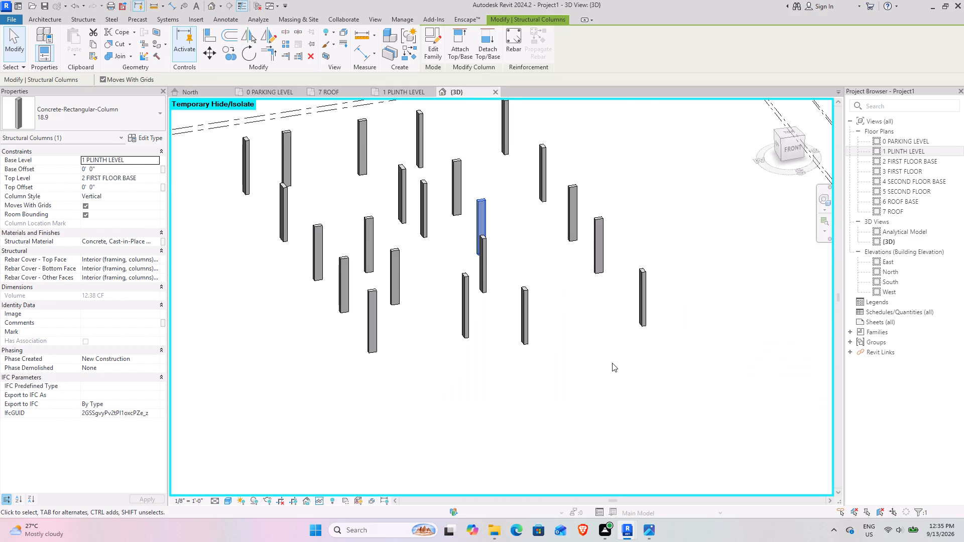
click(613, 363)
scroll(422, 237, down, 4)
shift+middle_drag(371, 301, 405, 277)
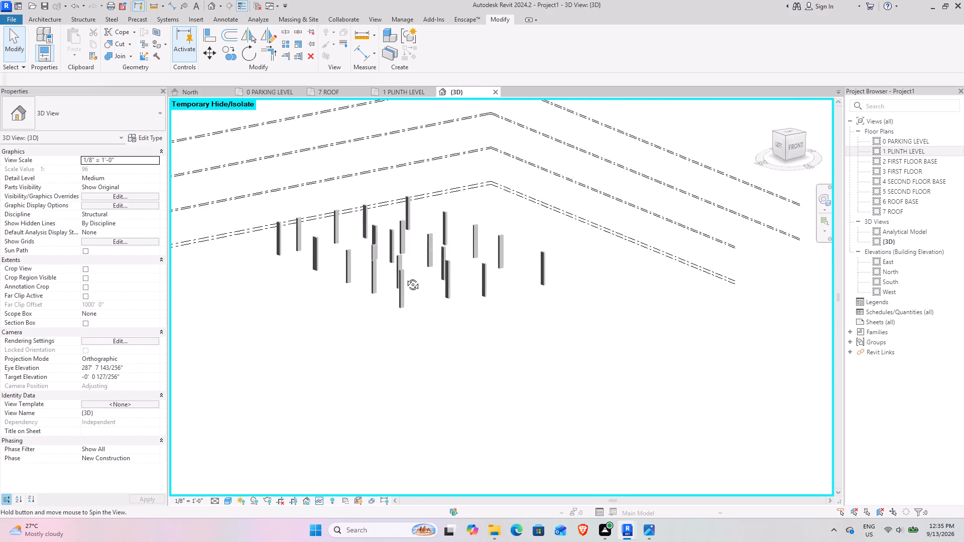
shift+middle_drag(405, 277, 405, 281)
scroll(424, 291, up, 9)
scroll(421, 298, down, 6)
shift+middle_drag(385, 318, 440, 262)
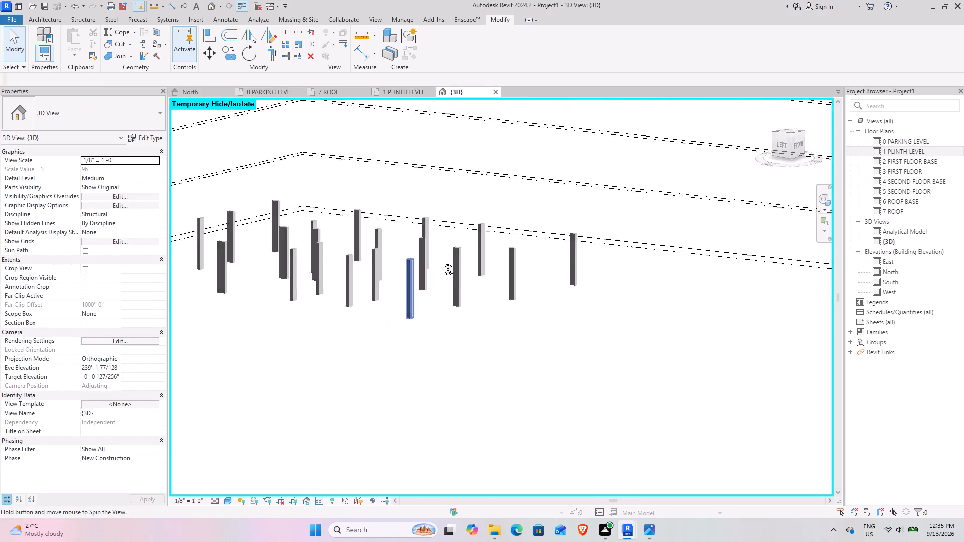
shift+middle_drag(440, 262, 424, 308)
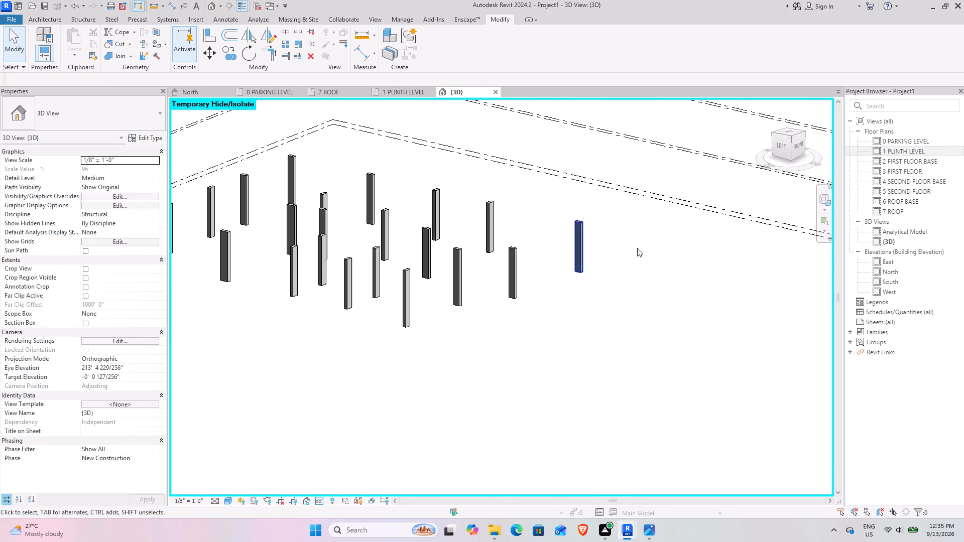
click(410, 322)
click(405, 318)
Select all the isolated columns in the 3D view and look through the levels offered for their base level.
scroll(451, 319, down, 6)
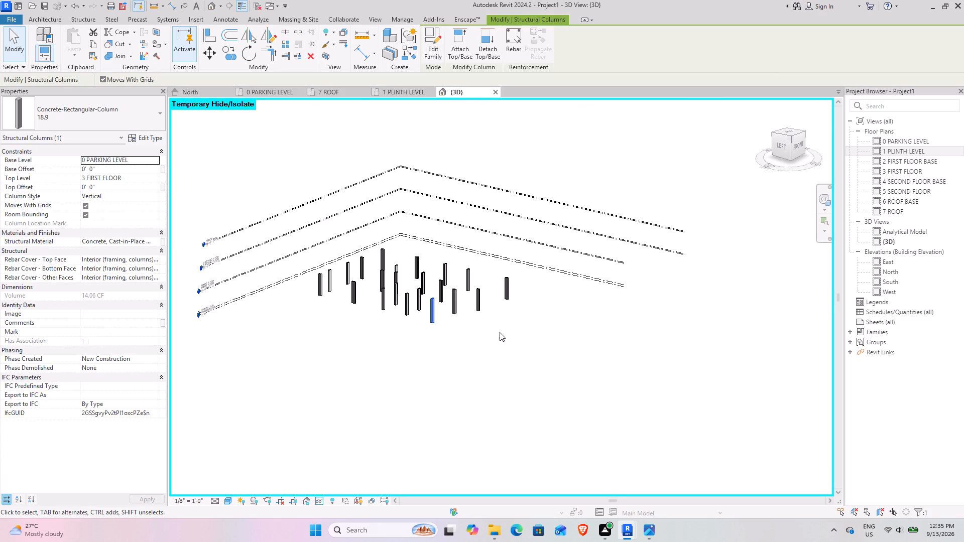
drag(231, 170, 533, 404)
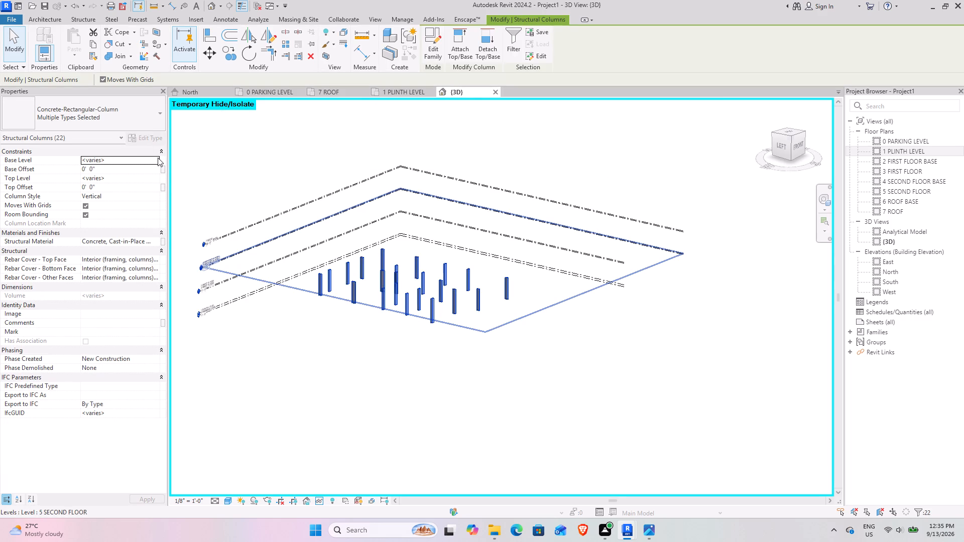
click(158, 158)
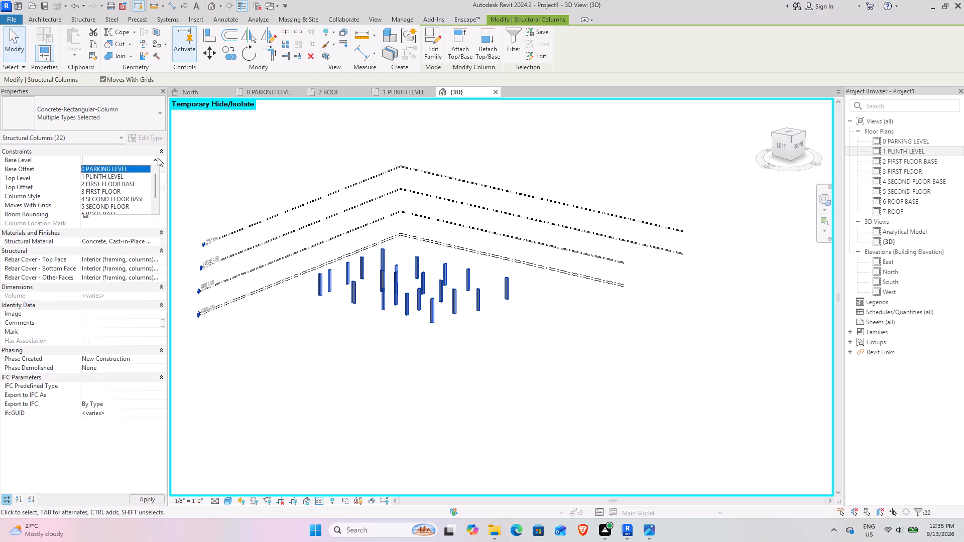
scroll(110, 206, up, 5)
scroll(114, 192, down, 4)
scroll(111, 198, up, 4)
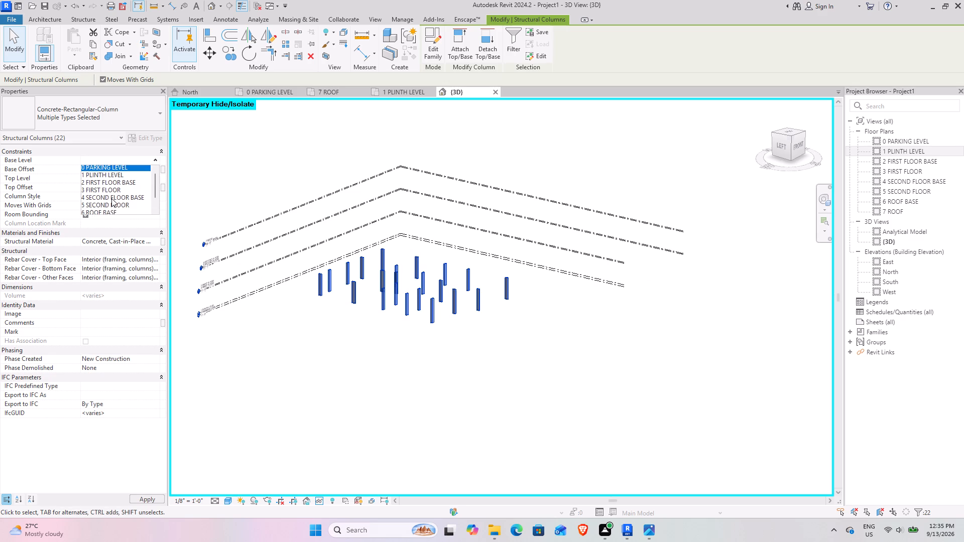
scroll(111, 198, up, 4)
scroll(105, 191, down, 2)
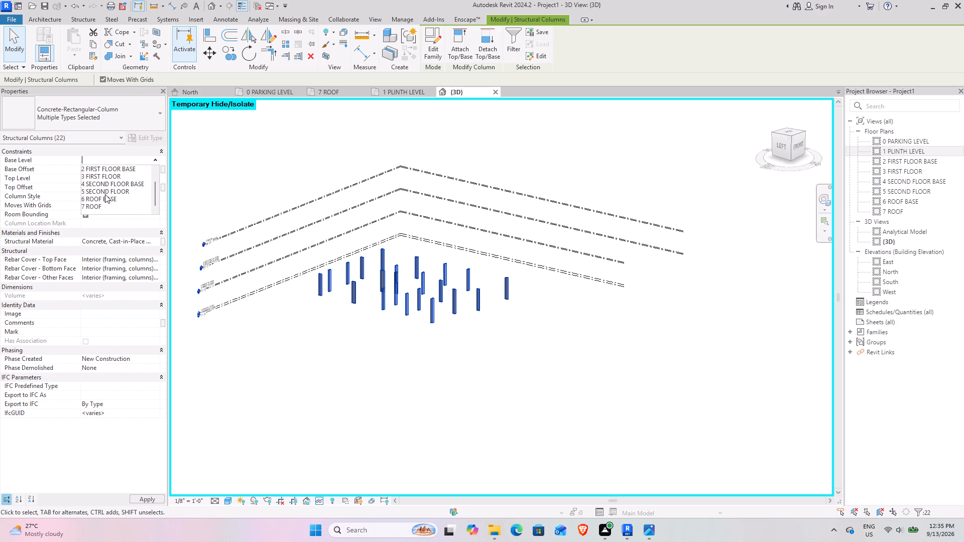
scroll(111, 189, up, 4)
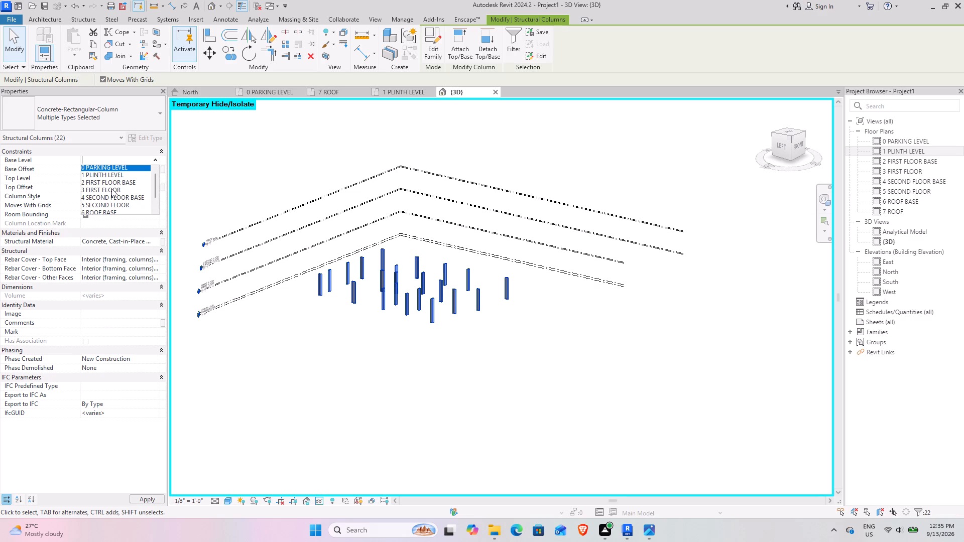
scroll(111, 189, up, 3)
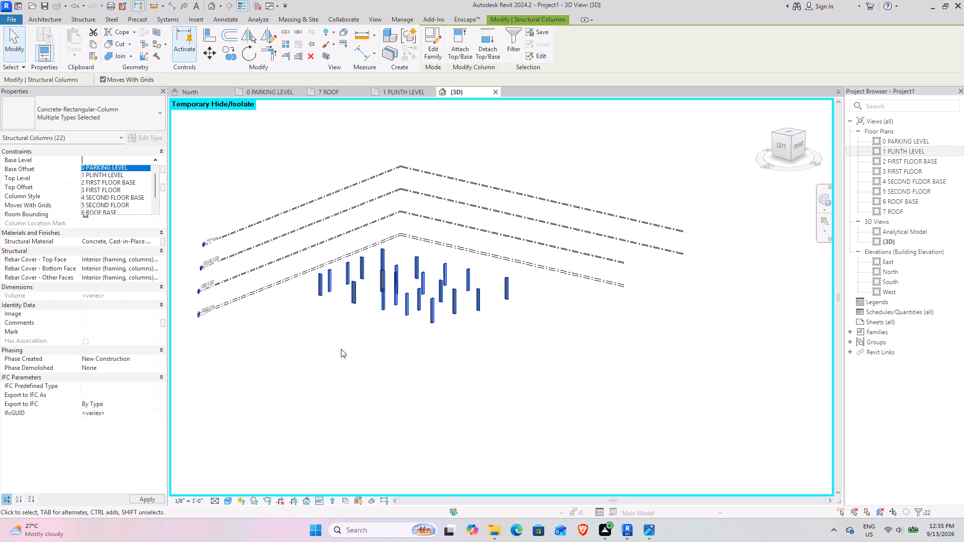
click(341, 349)
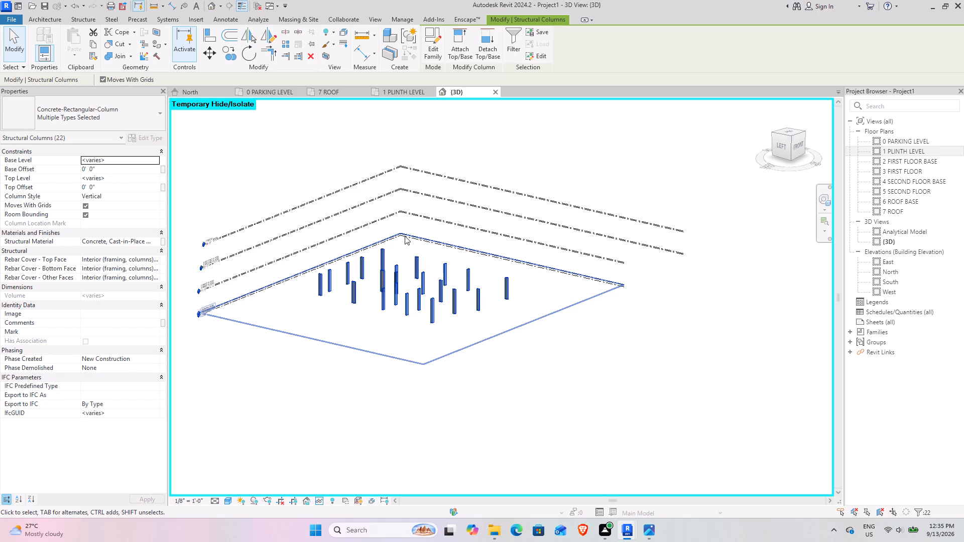
Examine the level lines and the column extents against the linked house in the North elevation.
click(183, 93)
scroll(599, 271, down, 8)
middle_drag(623, 269, 446, 251)
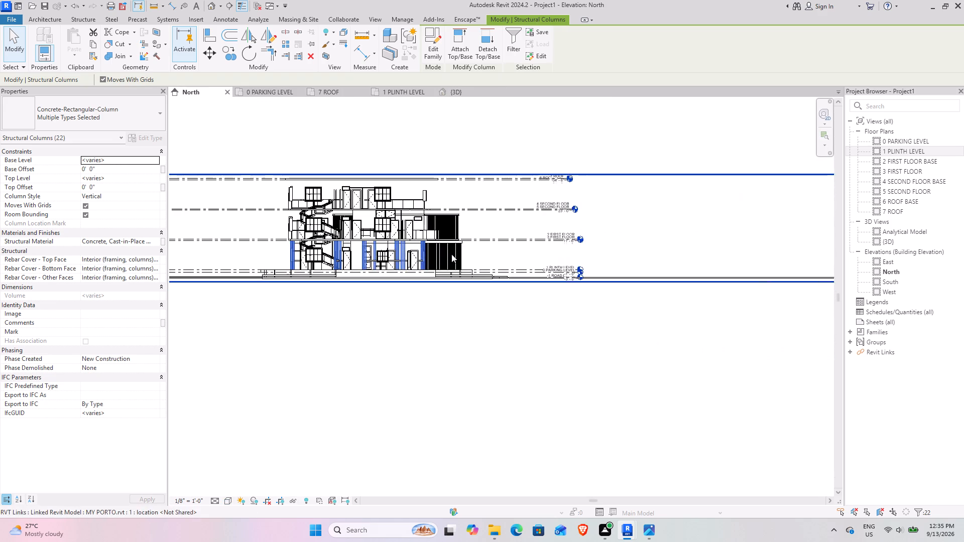
scroll(613, 264, up, 8)
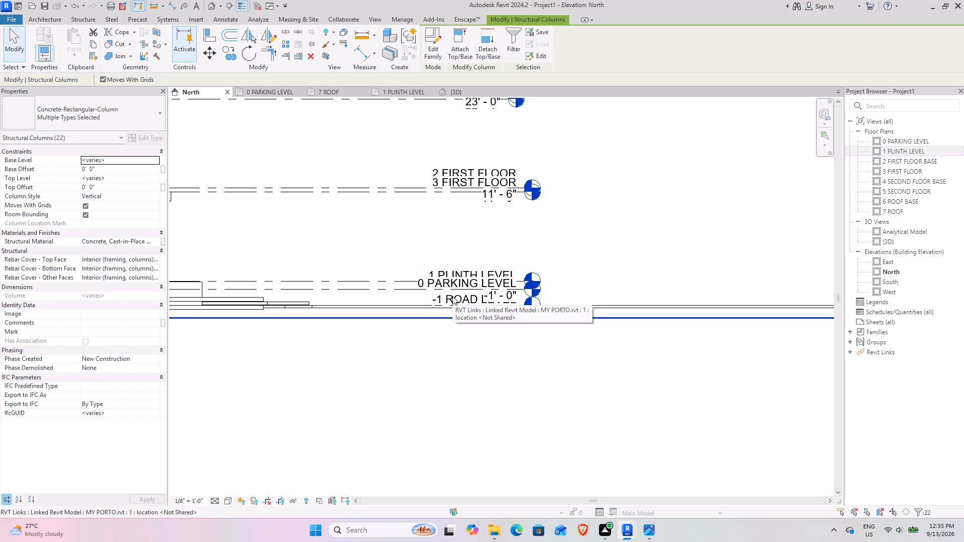
scroll(339, 166, down, 9)
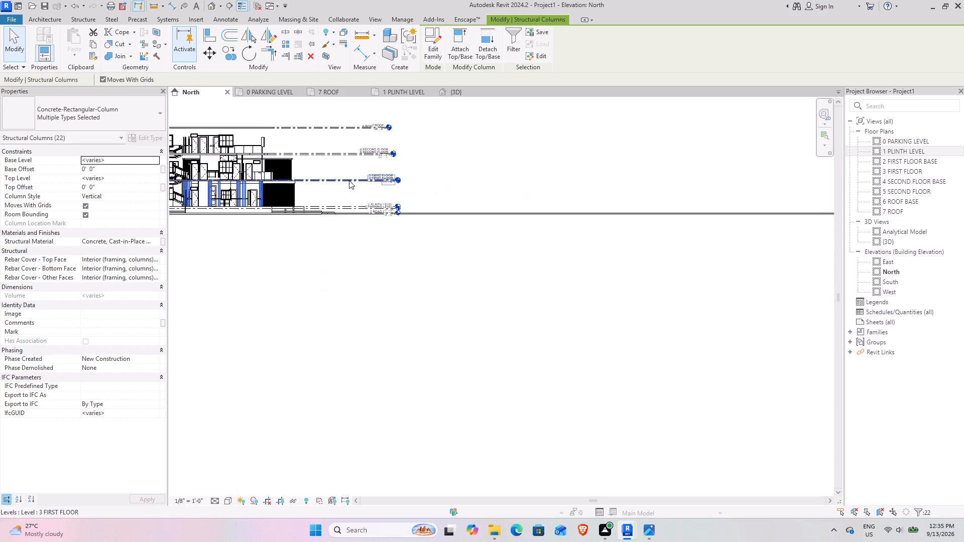
middle_drag(349, 180, 453, 263)
click(504, 344)
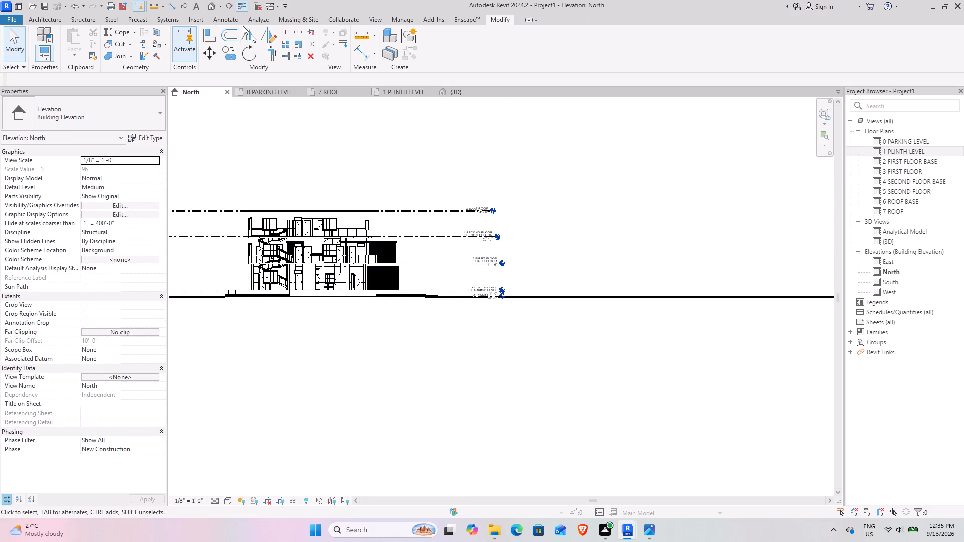
scroll(335, 267, up, 10)
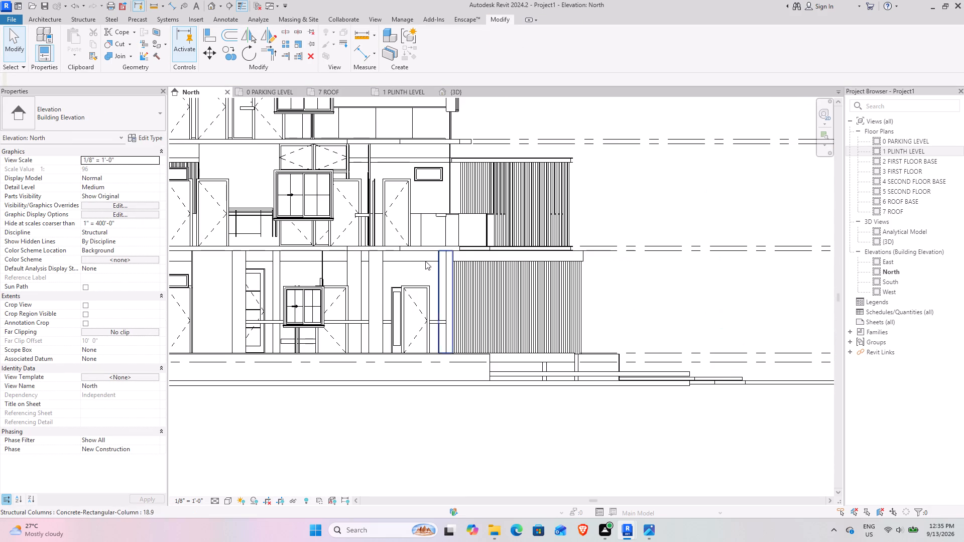
scroll(425, 261, down, 3)
middle_drag(371, 252, 487, 275)
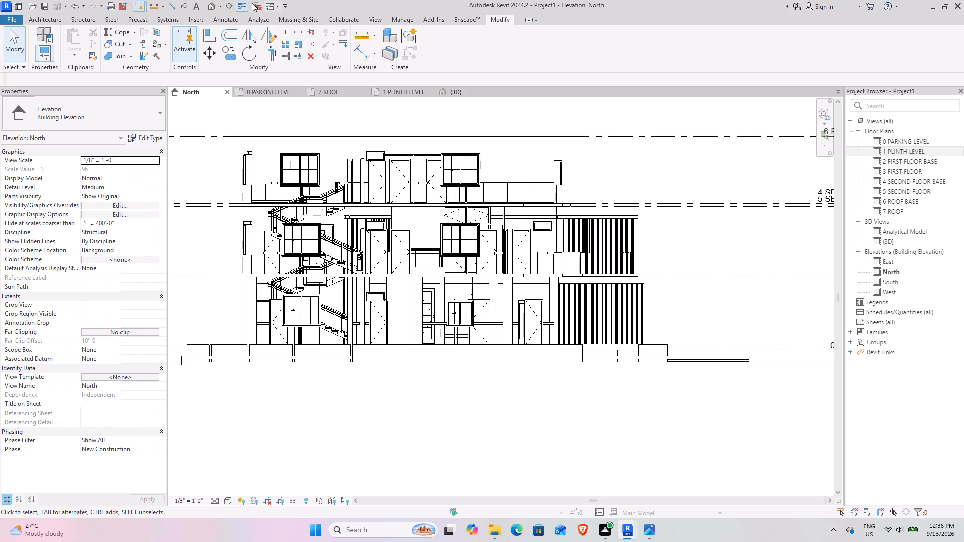
Copy and monitor the -1 ROAD LEVEL level from the linked MY PORTO model into the project, without saving the project.
click(340, 12)
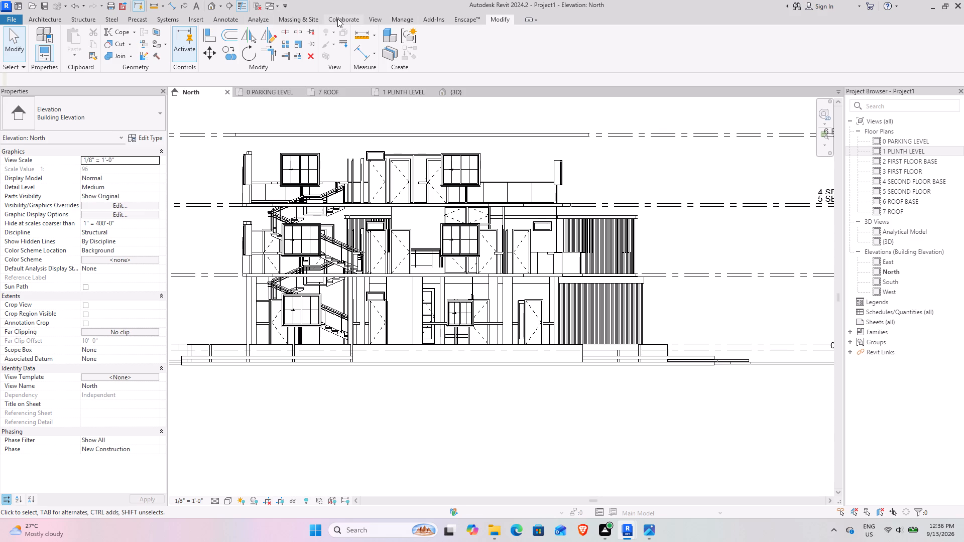
click(337, 19)
click(468, 52)
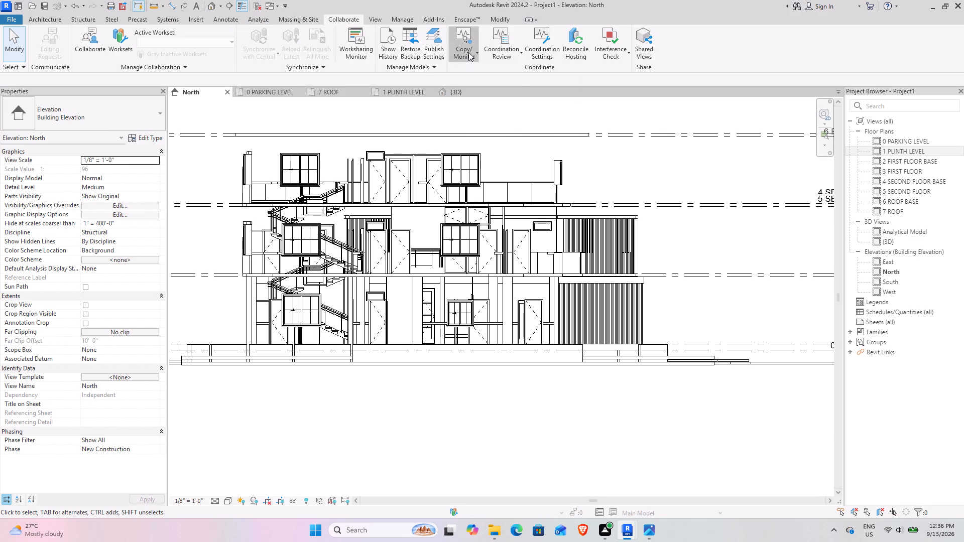
click(483, 95)
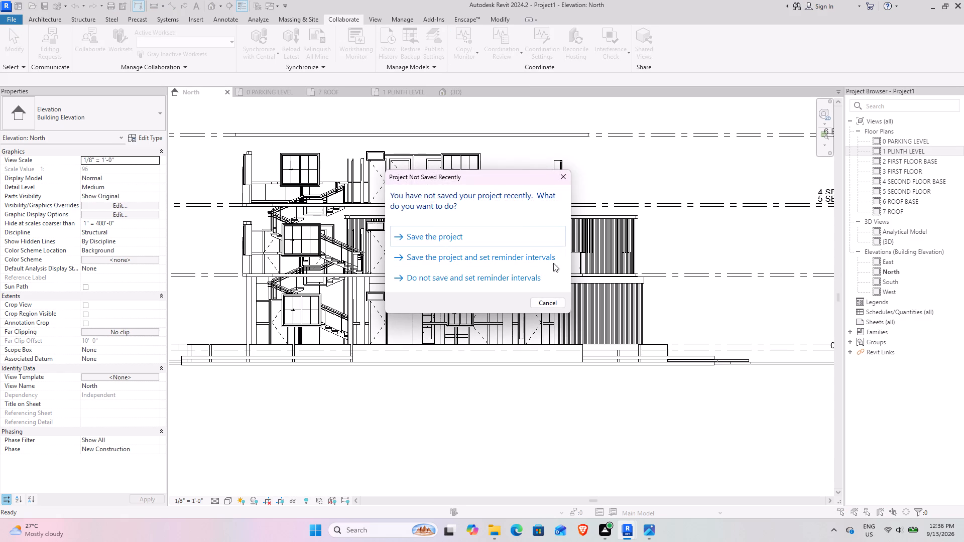
click(542, 307)
click(565, 260)
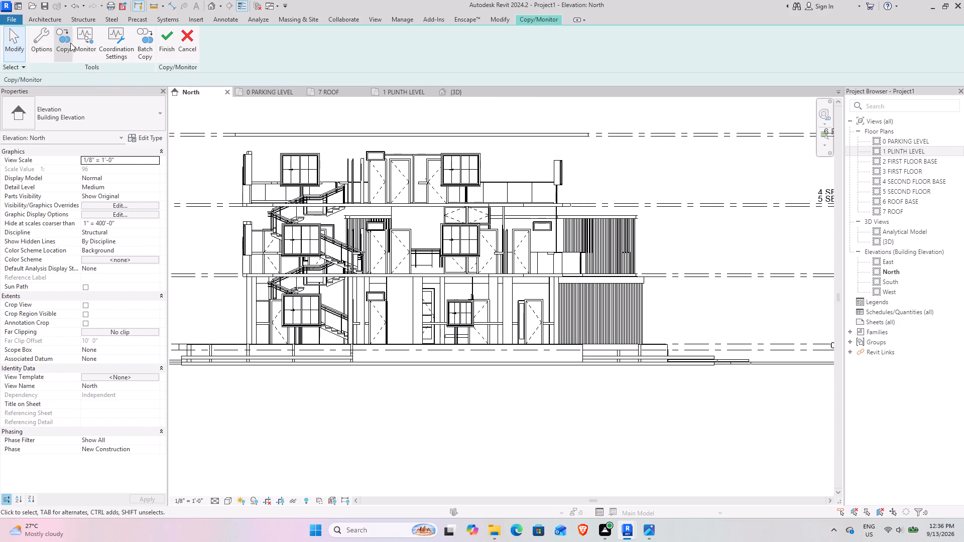
click(69, 45)
scroll(677, 374, up, 4)
middle_drag(678, 361, 271, 319)
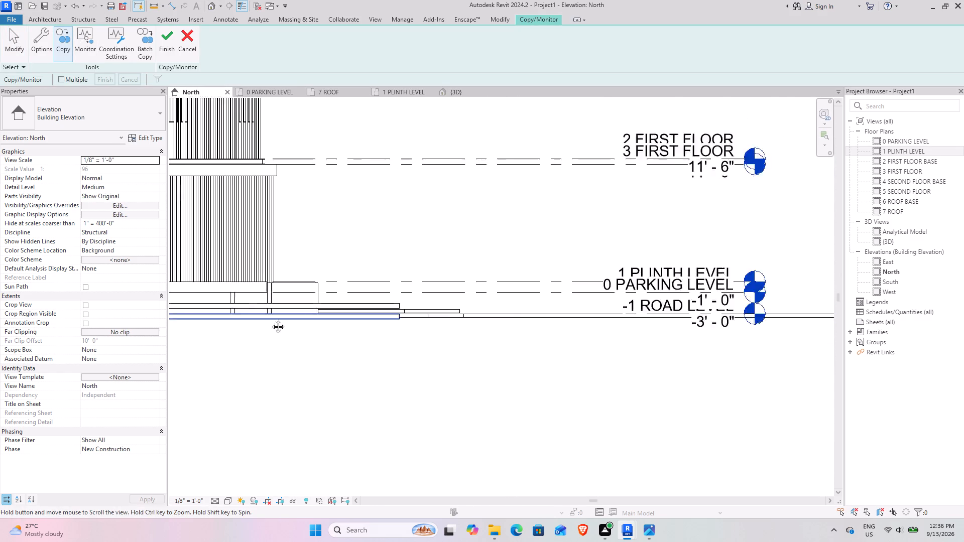
middle_drag(271, 319, 267, 318)
scroll(515, 307, up, 4)
click(537, 312)
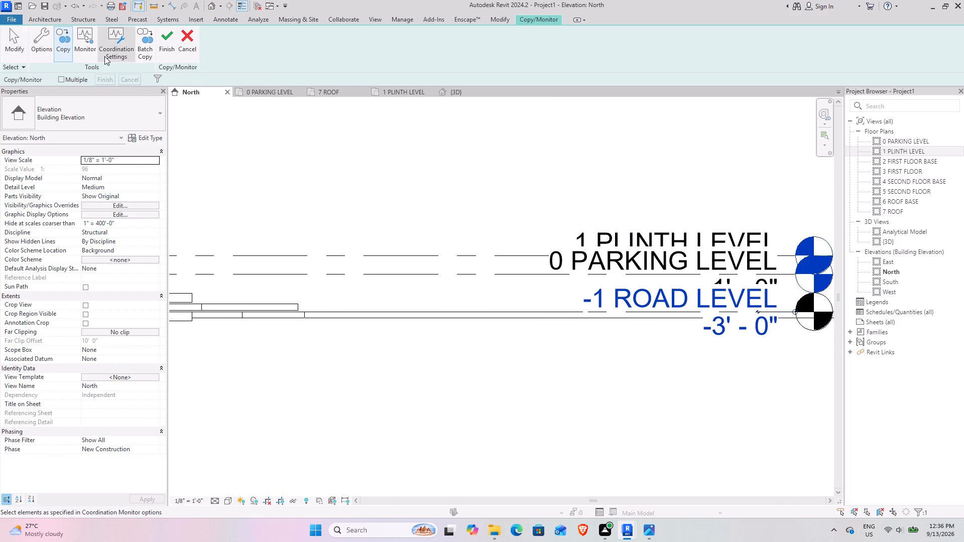
click(174, 52)
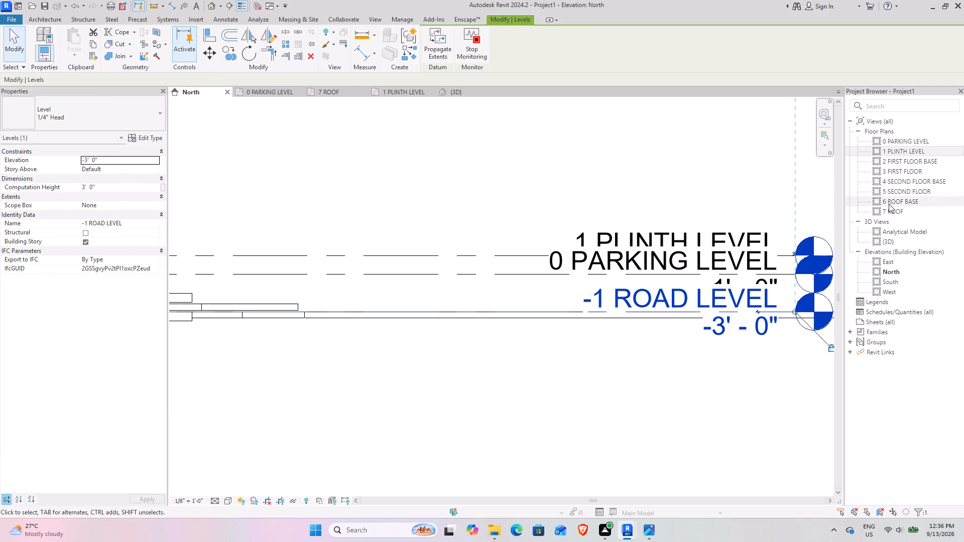
scroll(428, 135, down, 4)
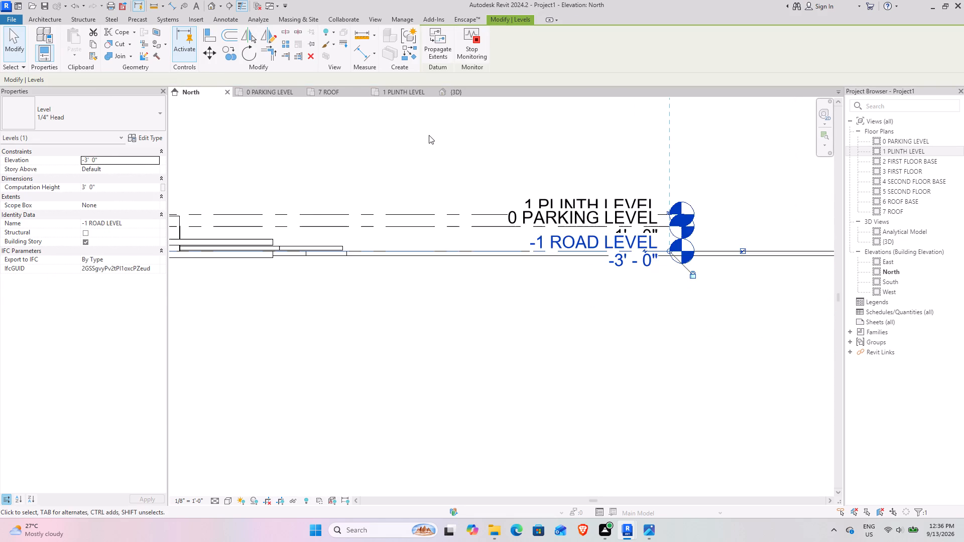
middle_drag(433, 142, 459, 223)
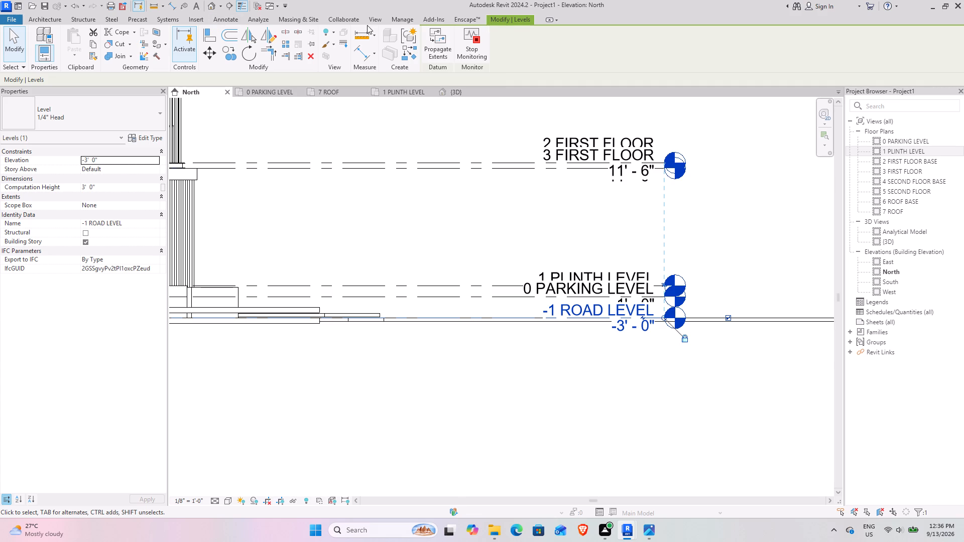
click(422, 243)
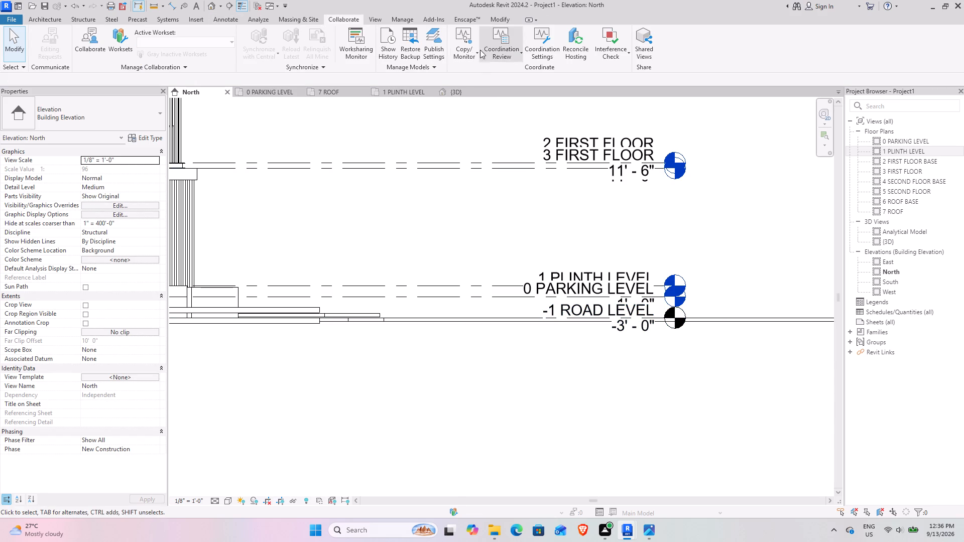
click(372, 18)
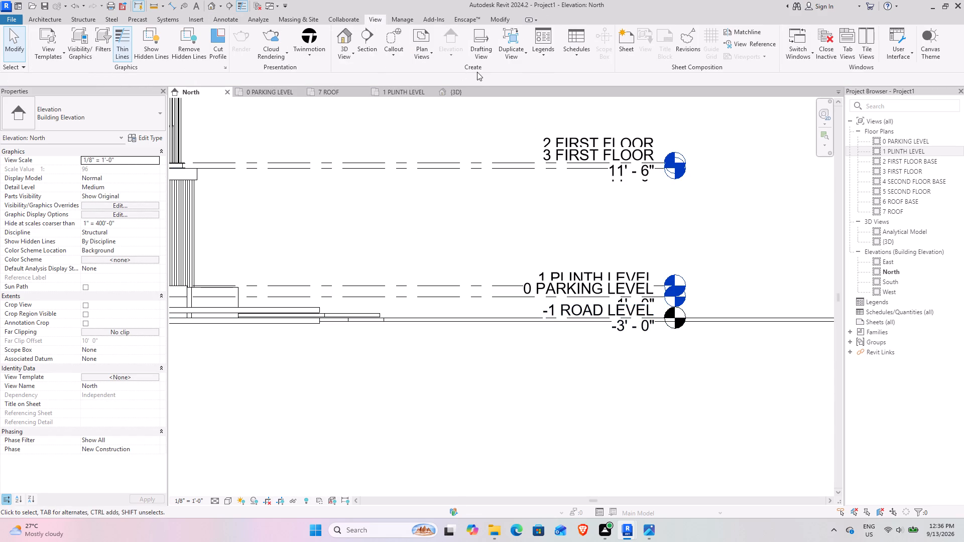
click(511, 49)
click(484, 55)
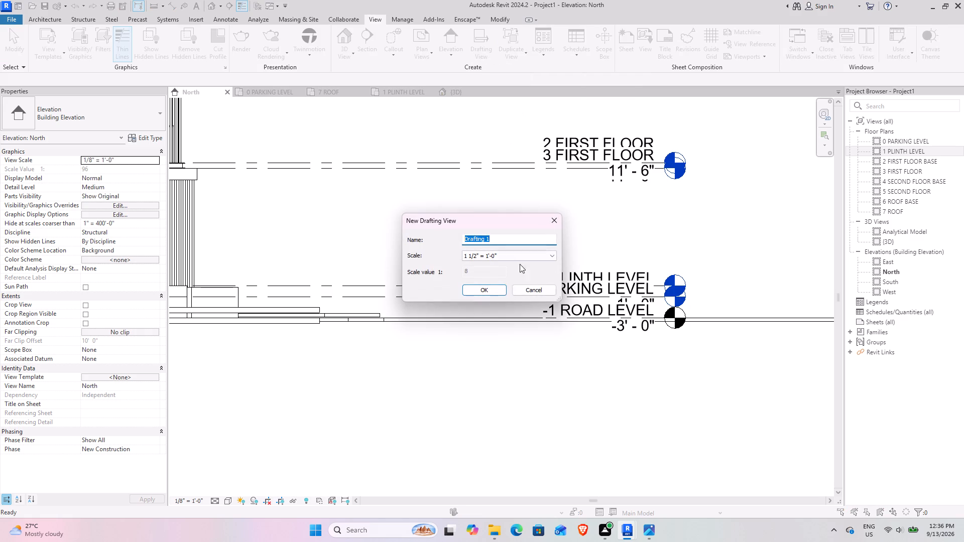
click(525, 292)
Create a floor plan view for -1 ROAD LEVEL, without duplicating existing views.
click(421, 58)
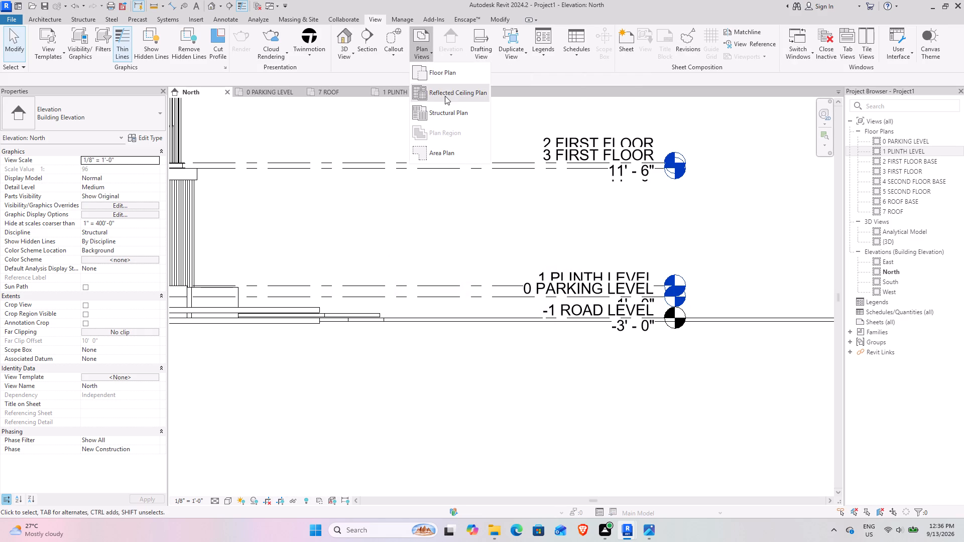
click(445, 78)
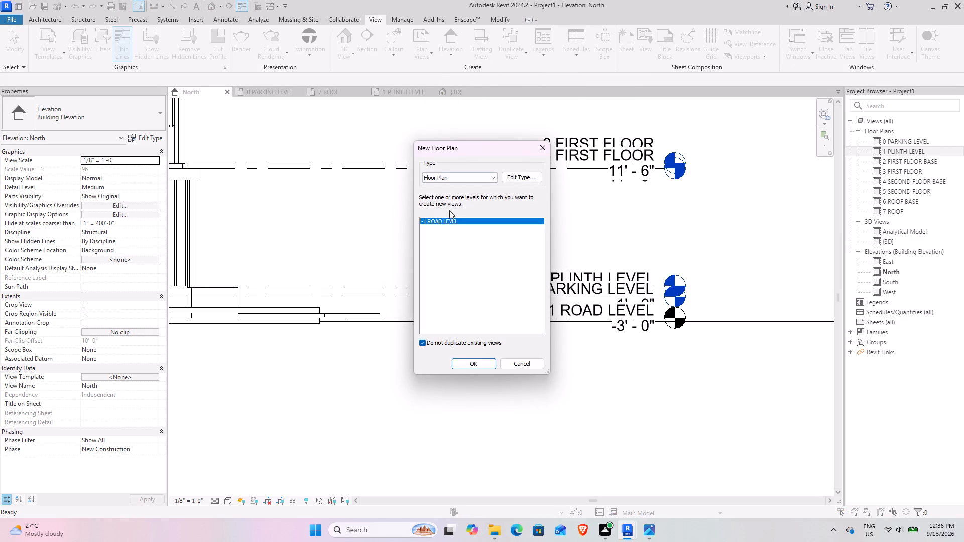
click(470, 363)
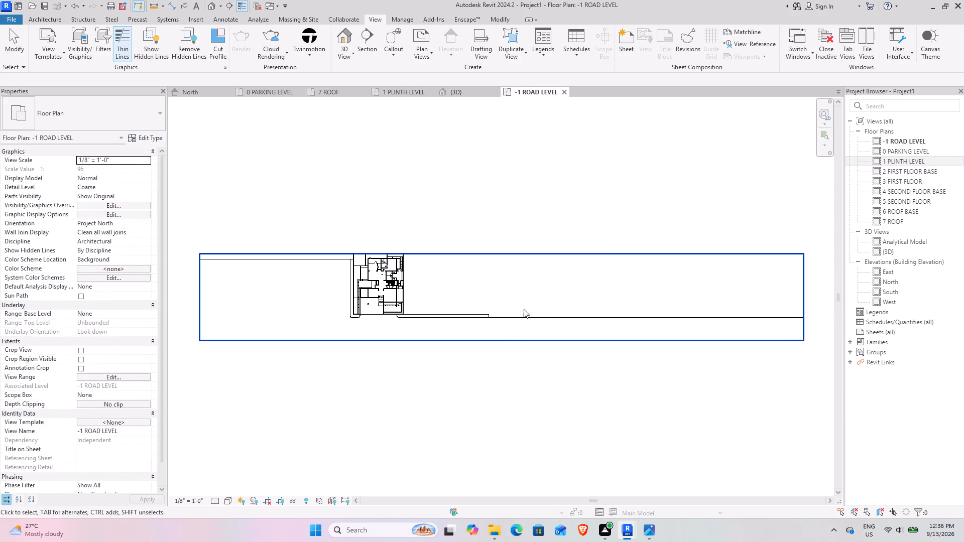
double_click(897, 144)
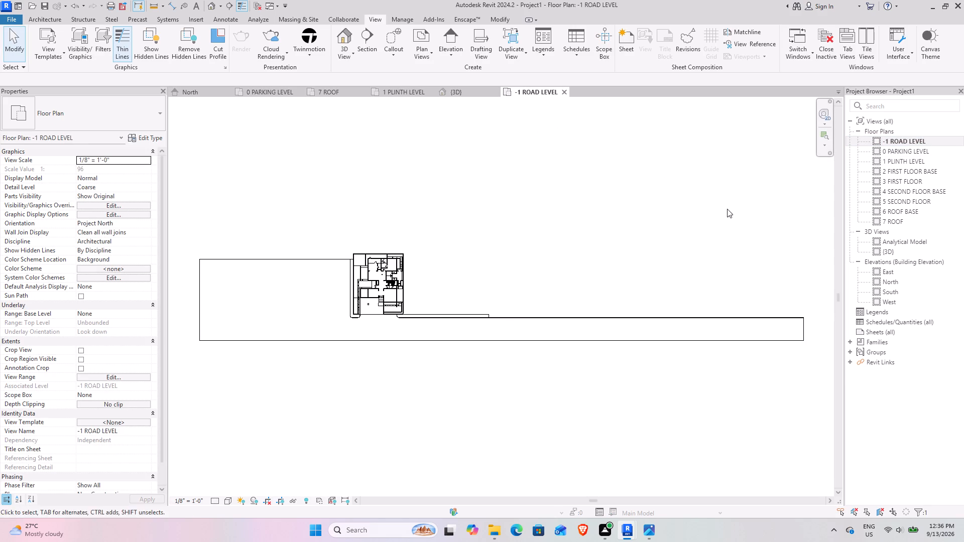
Set all the isolated columns in the 3D view to base level -1 ROAD LEVEL and top level 3 FIRST FLOOR.
click(457, 93)
scroll(426, 331, up, 8)
scroll(354, 258, down, 2)
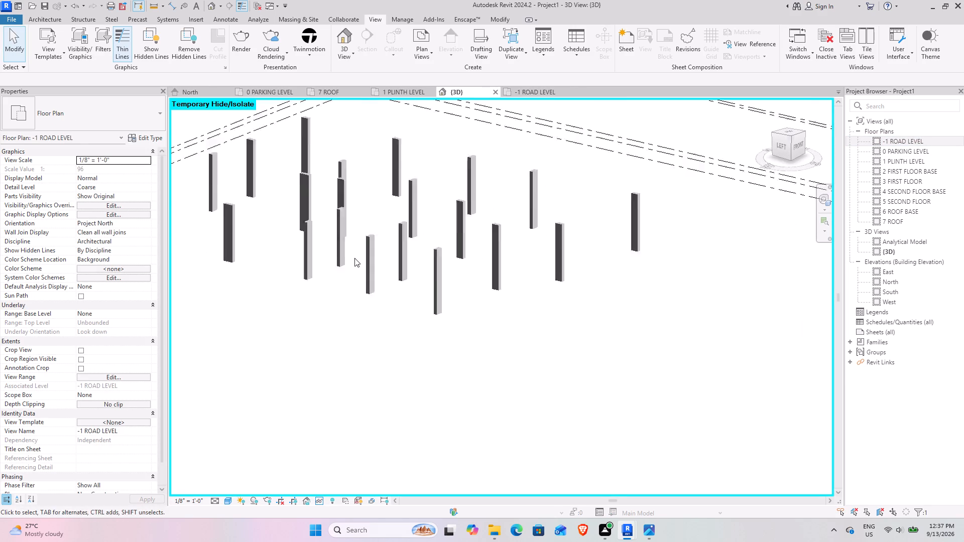
scroll(354, 258, down, 3)
middle_drag(357, 263, 495, 317)
scroll(488, 310, down, 4)
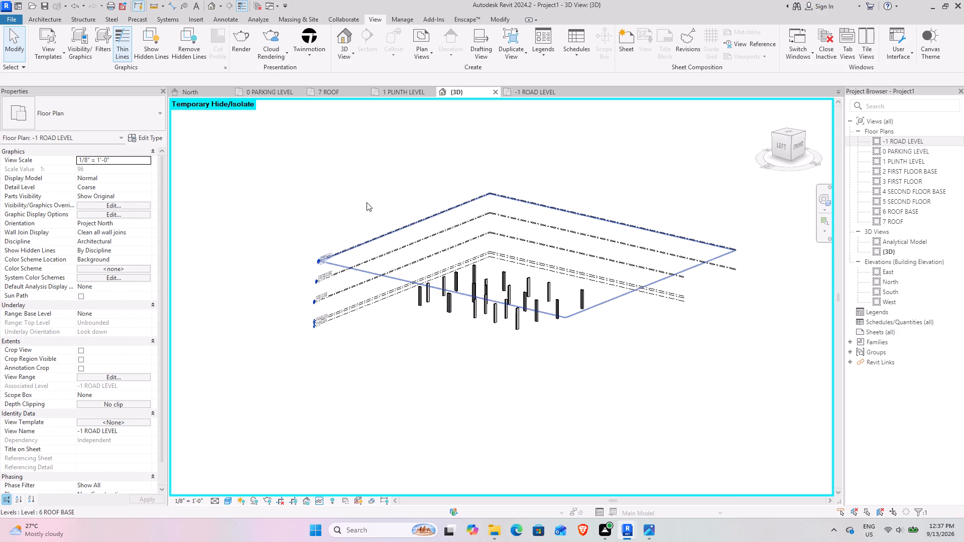
drag(369, 204, 606, 377)
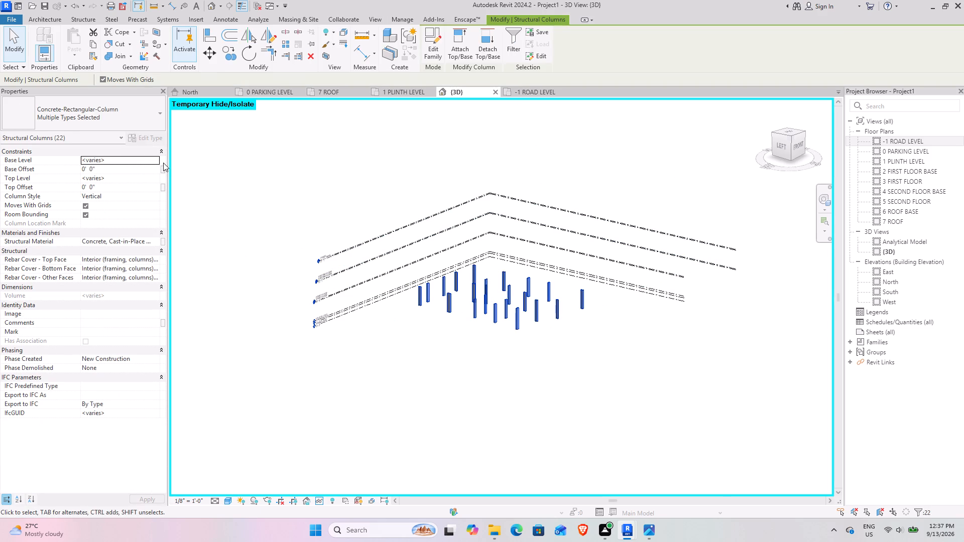
click(158, 158)
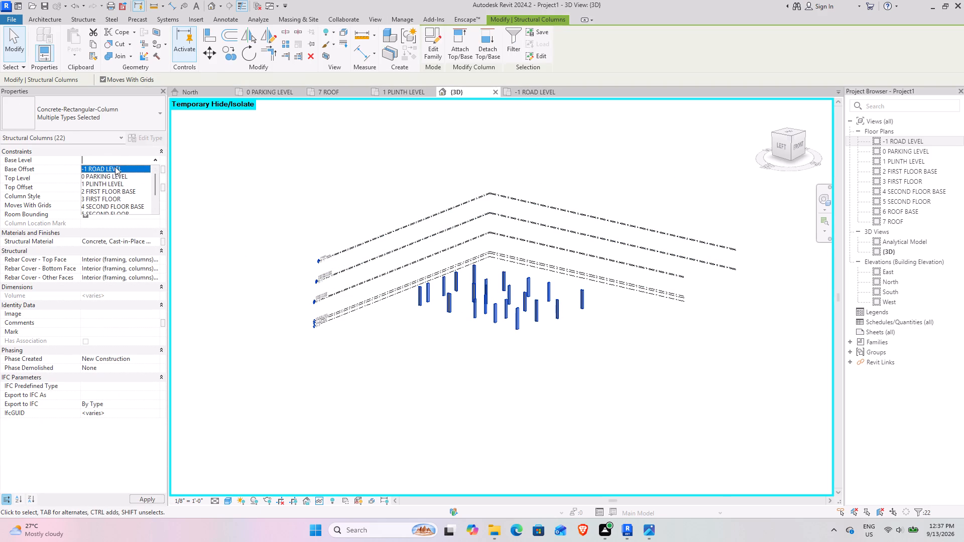
click(115, 167)
click(120, 175)
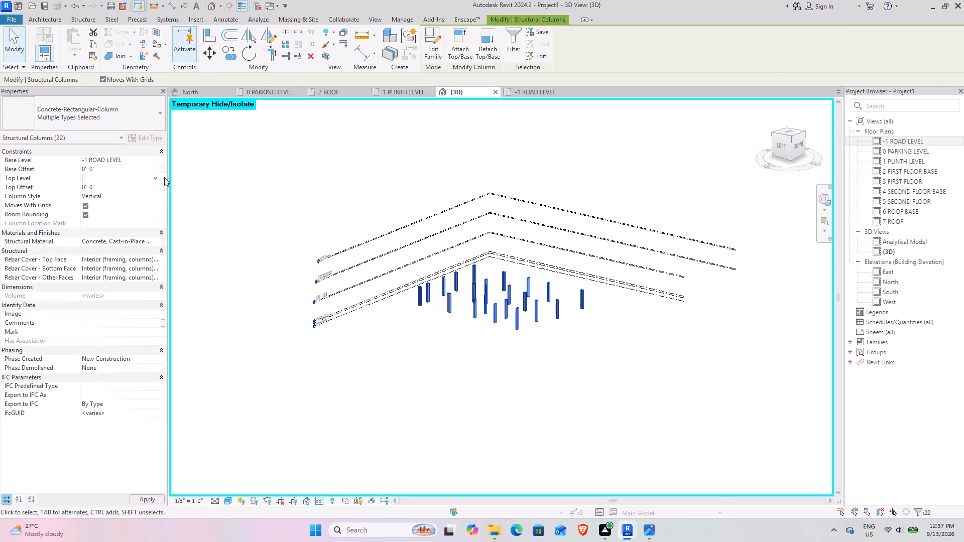
click(156, 178)
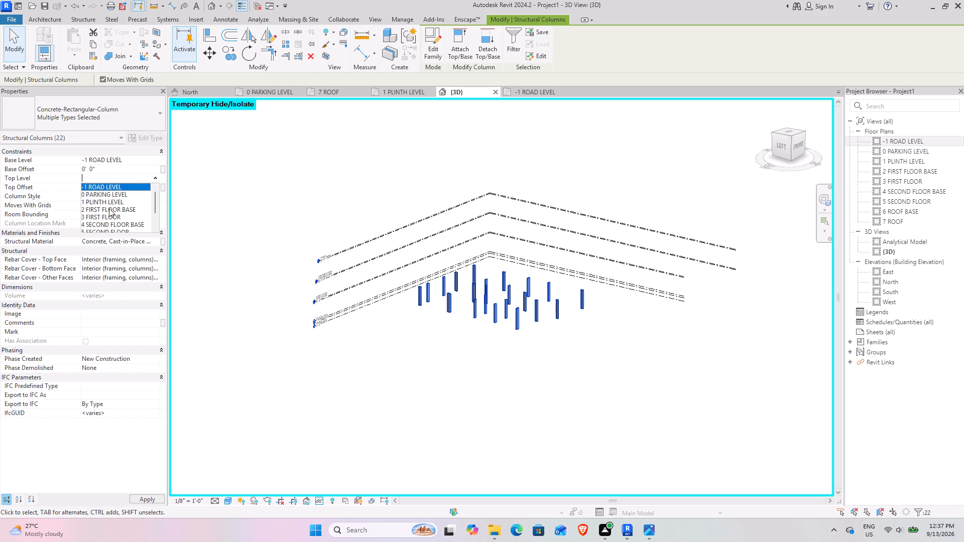
click(109, 208)
click(157, 180)
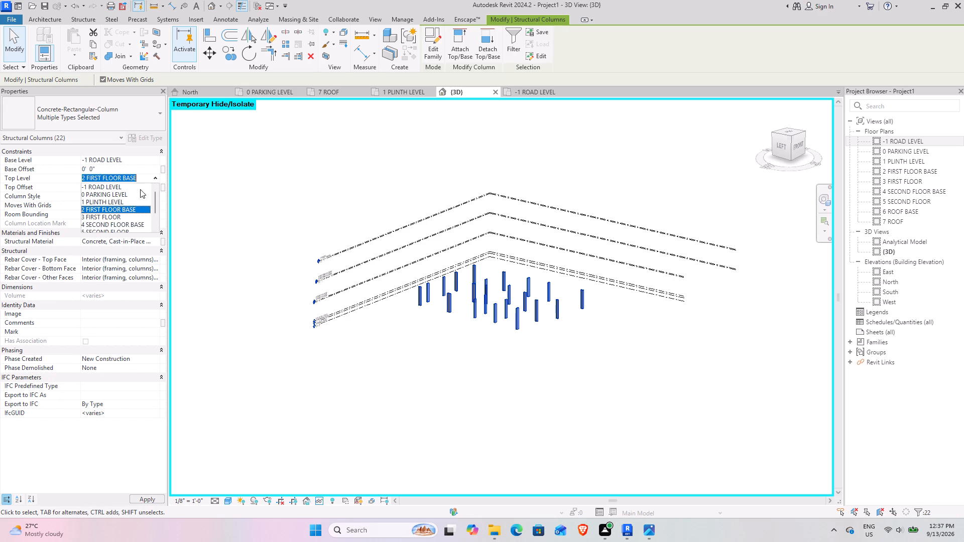
click(111, 219)
click(549, 410)
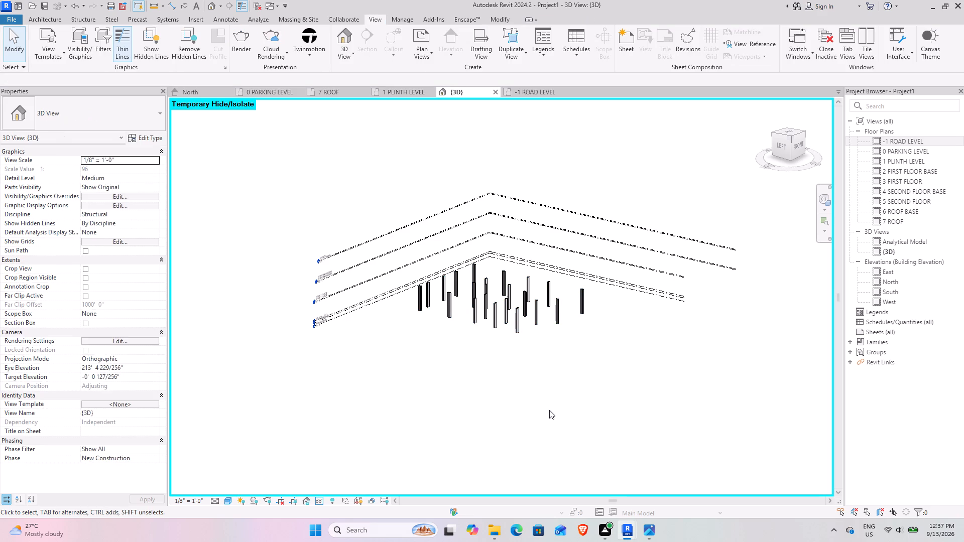
Examine the heights and vertical alignment of the isolated columns against the level lines from several sides in the 3D view.
shift+middle_drag(530, 395, 566, 373)
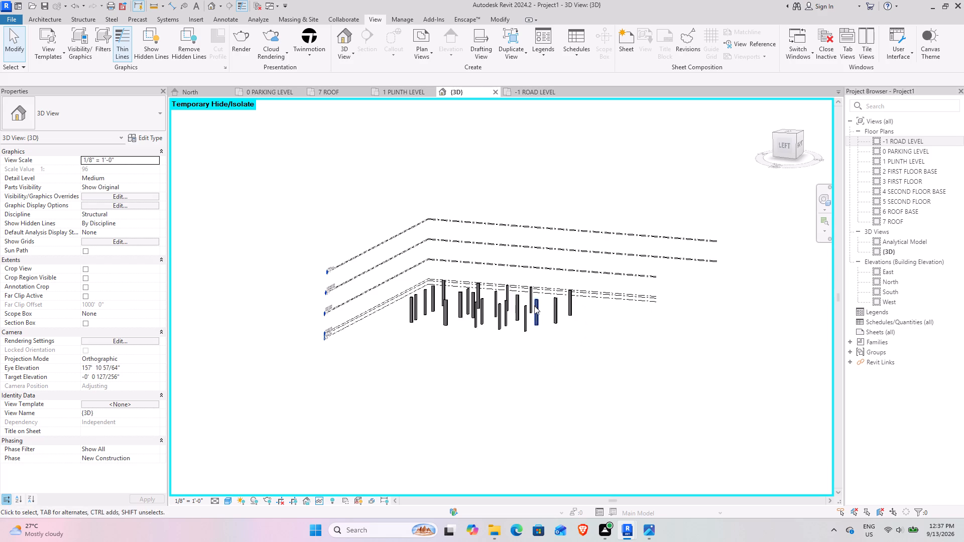
scroll(532, 302, up, 9)
middle_drag(460, 348, 424, 395)
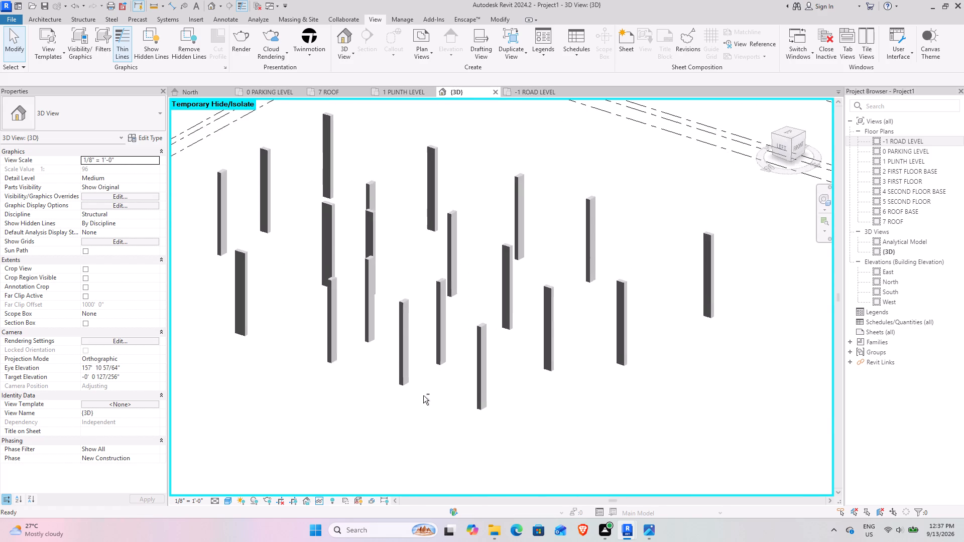
middle_drag(414, 391, 580, 315)
shift+middle_drag(555, 321, 635, 315)
scroll(632, 304, down, 5)
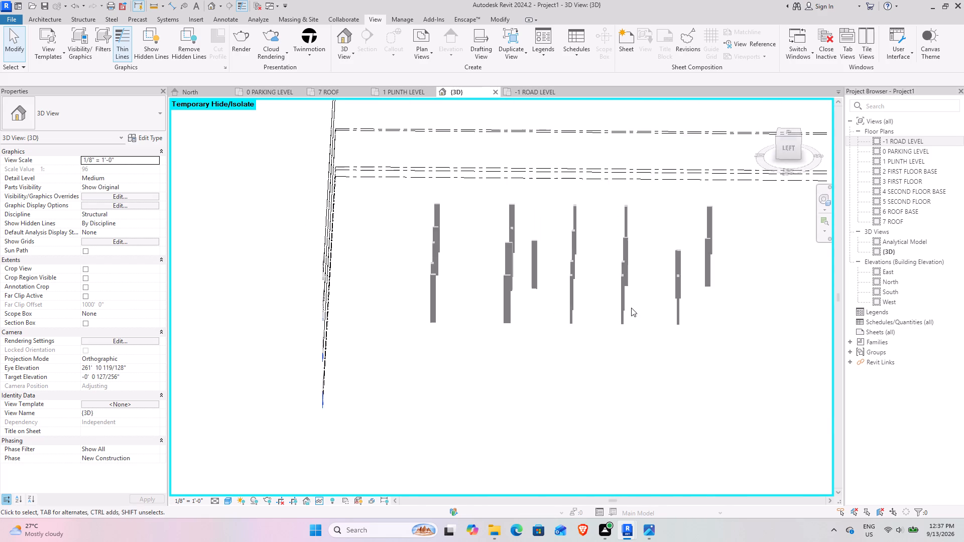
shift+middle_drag(632, 307, 476, 296)
scroll(659, 261, up, 9)
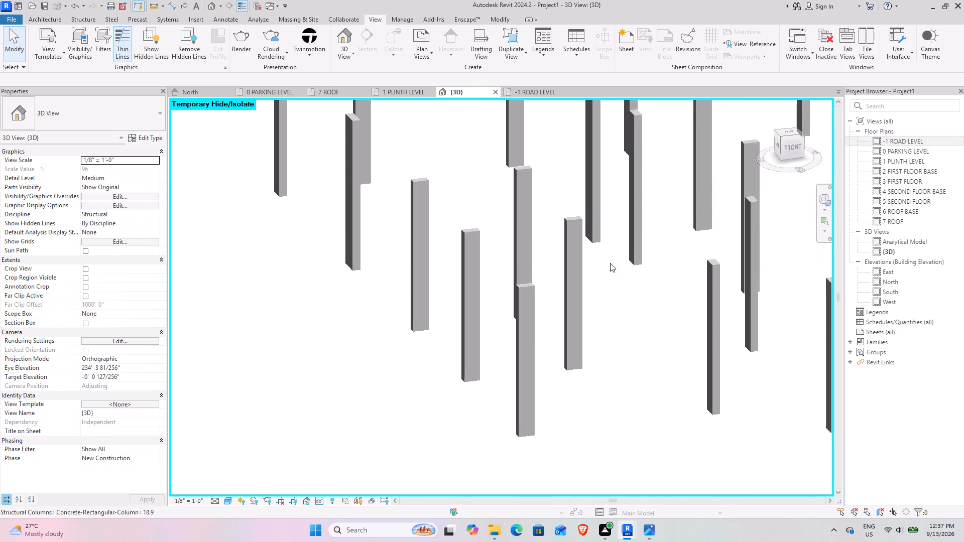
shift+middle_drag(611, 271, 632, 325)
scroll(625, 324, down, 6)
middle_drag(592, 306, 545, 337)
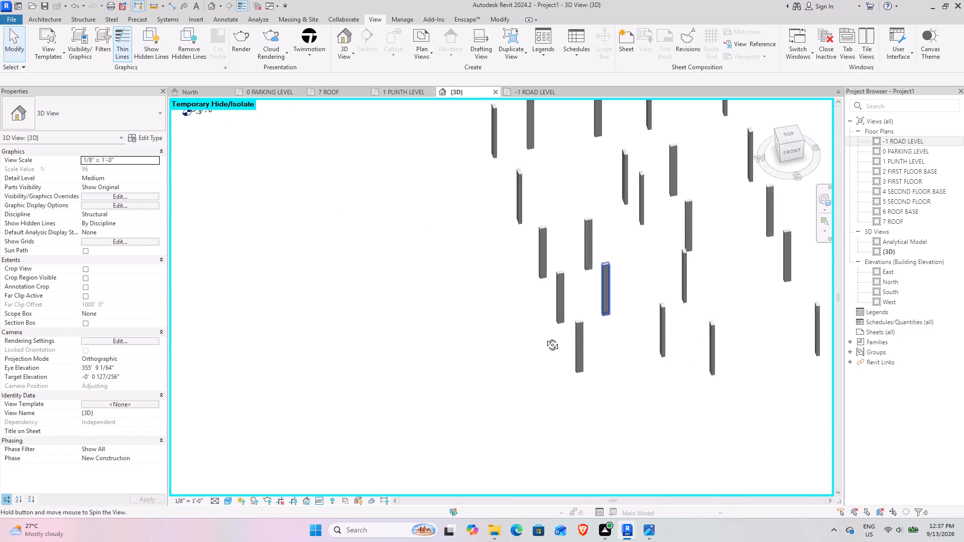
middle_drag(545, 337, 544, 337)
scroll(593, 259, down, 6)
shift+middle_drag(607, 256, 655, 328)
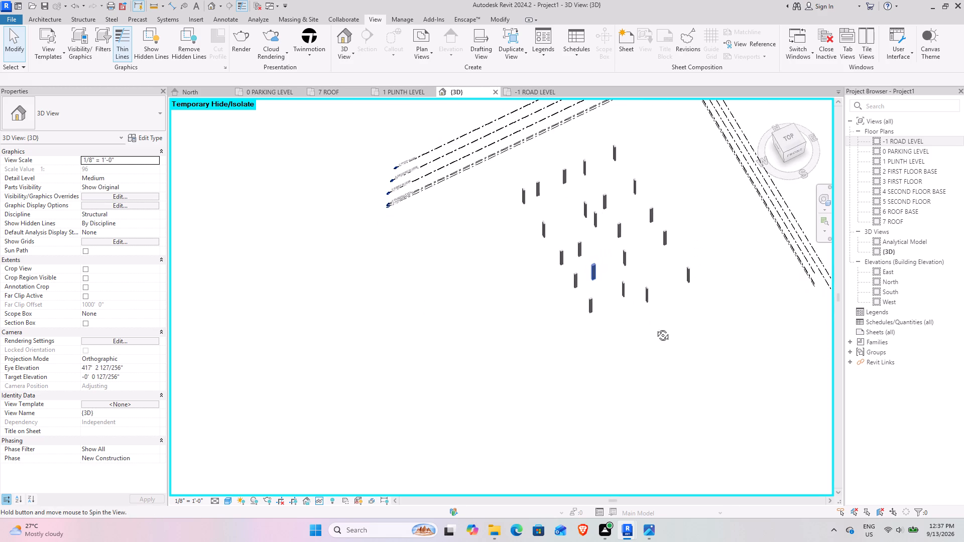
shift+middle_drag(655, 328, 655, 328)
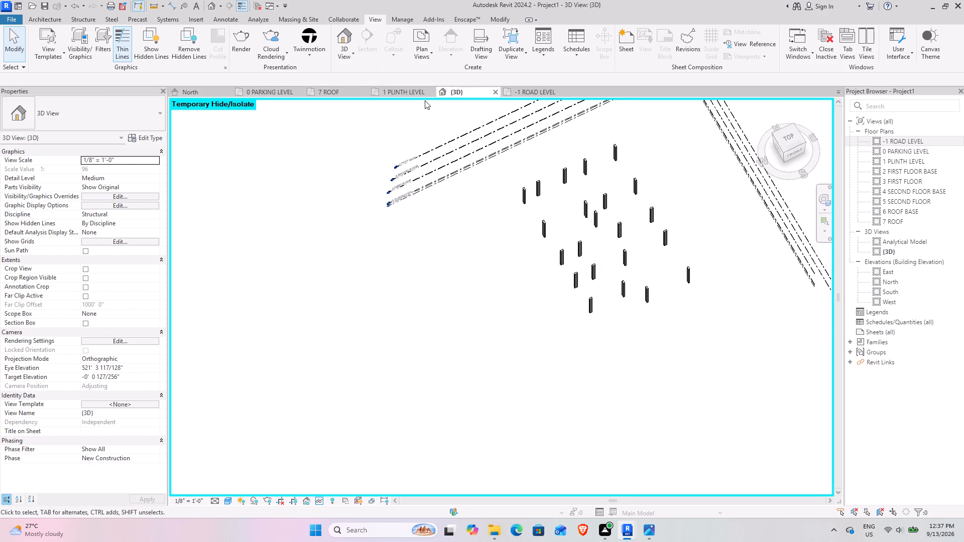
Temporarily hide the PDF plan image in the 1 PLINTH LEVEL floor plan.
click(400, 93)
scroll(454, 224, down, 5)
click(541, 192)
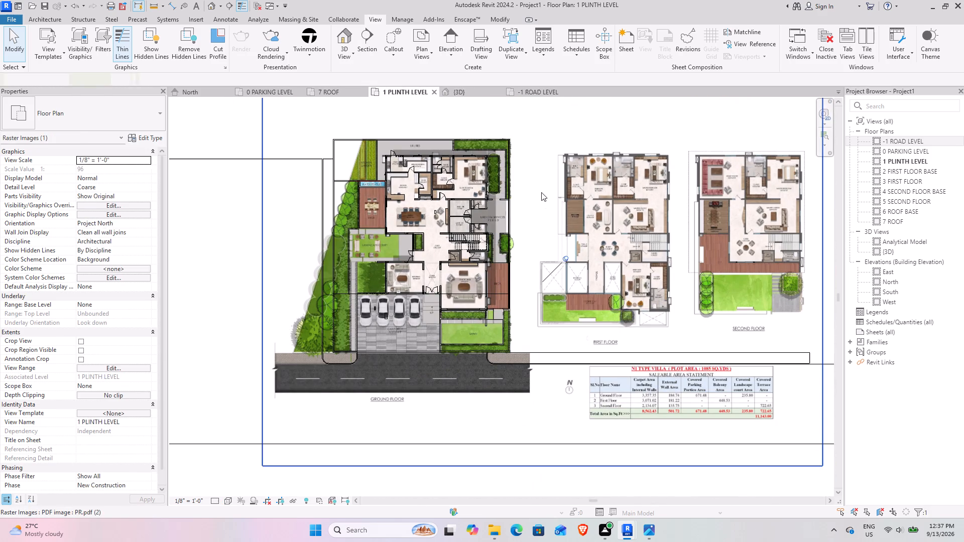
text(hh)
Examine the column positions against the linked house walls, rooms and openings throughout the 1 PLINTH LEVEL plan.
scroll(460, 214, up, 4)
scroll(410, 265, up, 4)
middle_drag(395, 275, 541, 174)
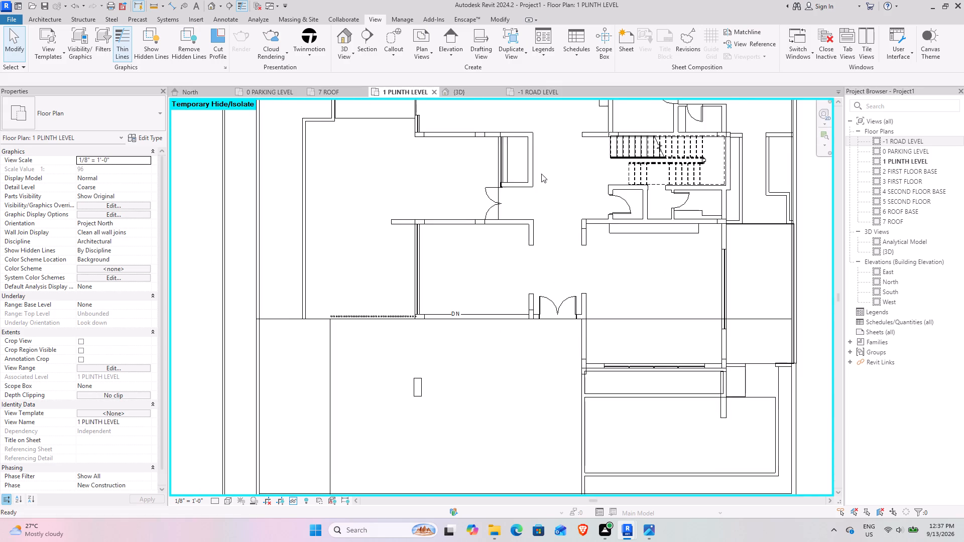
scroll(534, 210, down, 4)
middle_drag(564, 223, 522, 343)
scroll(491, 204, up, 4)
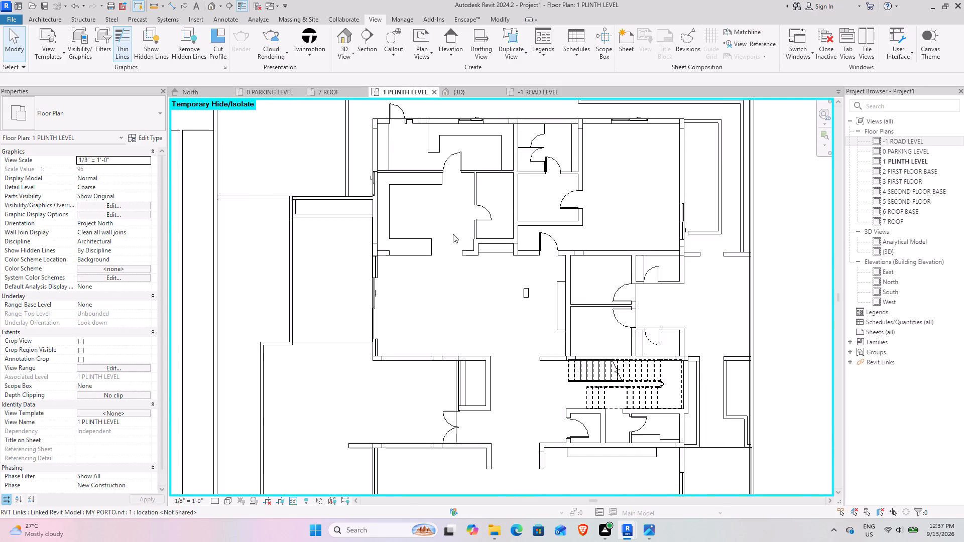
scroll(427, 246, up, 4)
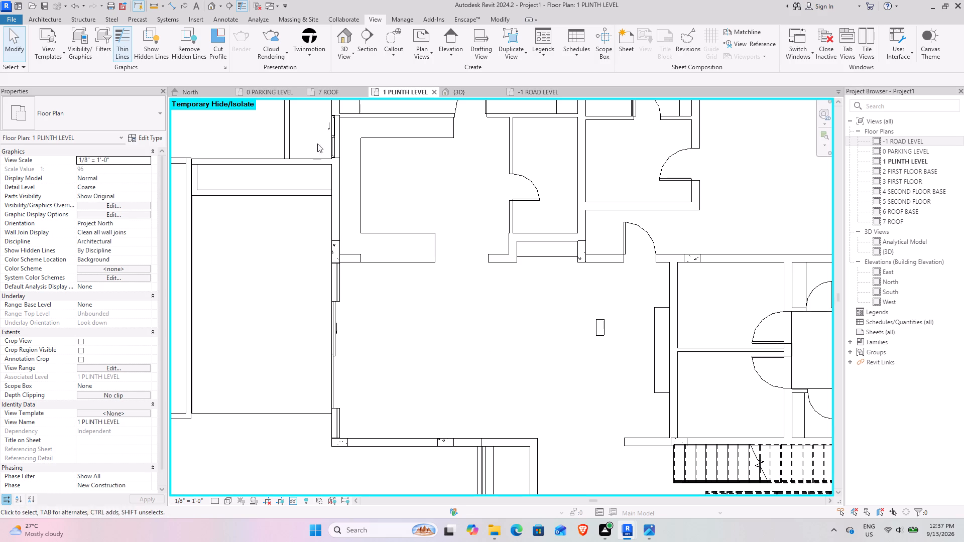
scroll(332, 246, up, 4)
middle_drag(416, 220, 398, 366)
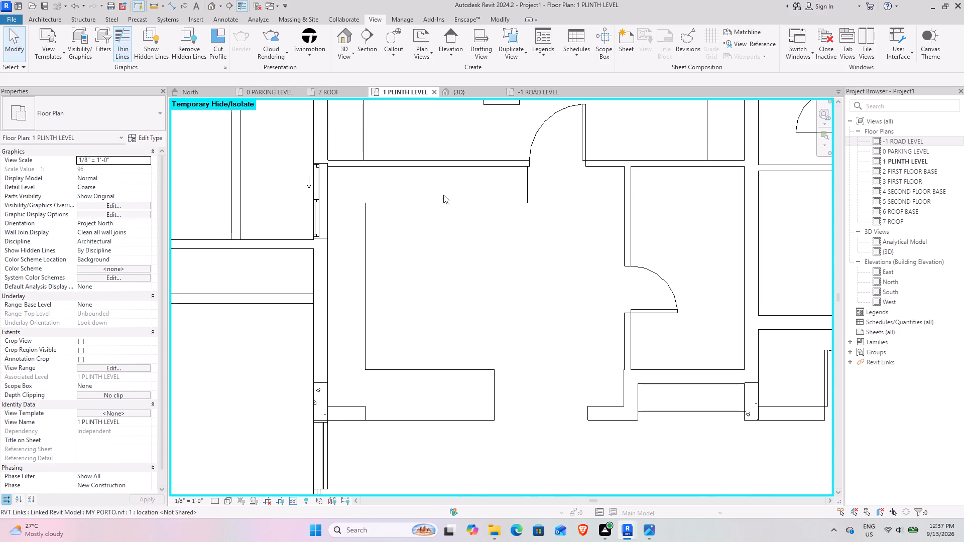
scroll(337, 253, down, 4)
middle_drag(441, 241, 431, 310)
scroll(326, 194, up, 4)
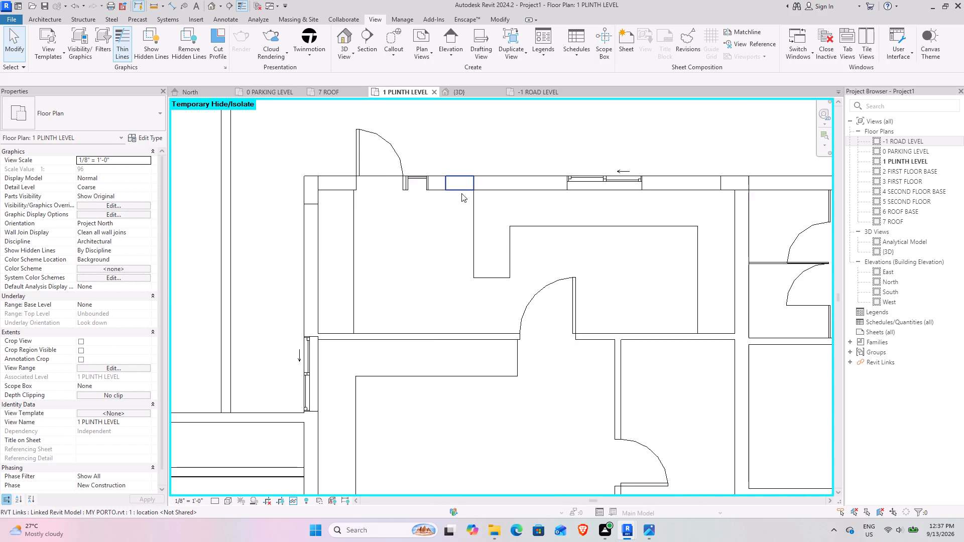
middle_drag(469, 188, 294, 186)
scroll(295, 185, down, 4)
middle_drag(477, 215, 280, 195)
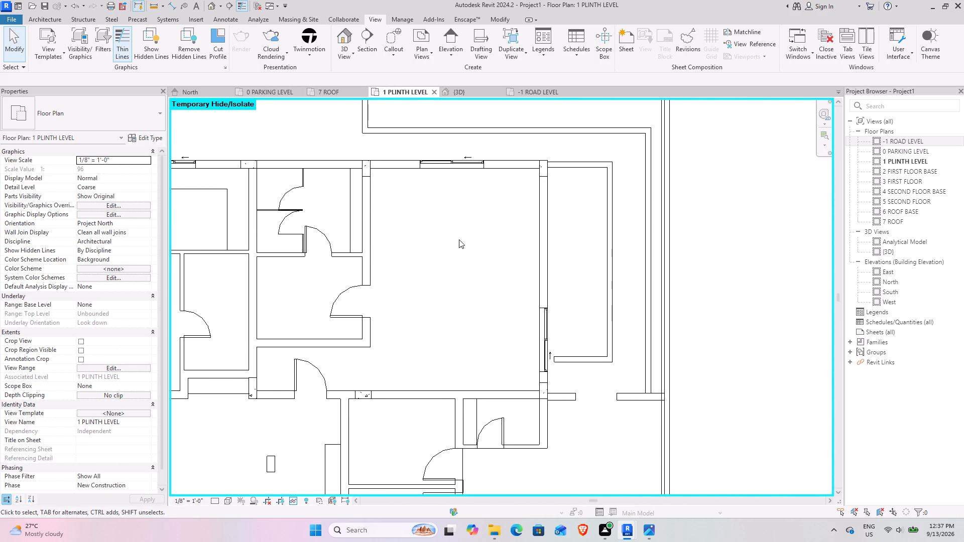
middle_drag(455, 251, 471, 154)
middle_drag(394, 285, 430, 209)
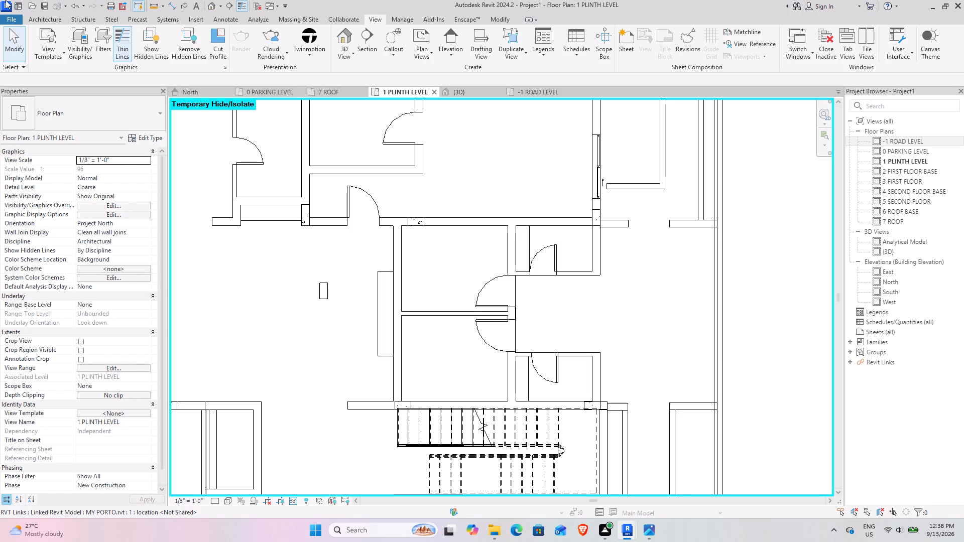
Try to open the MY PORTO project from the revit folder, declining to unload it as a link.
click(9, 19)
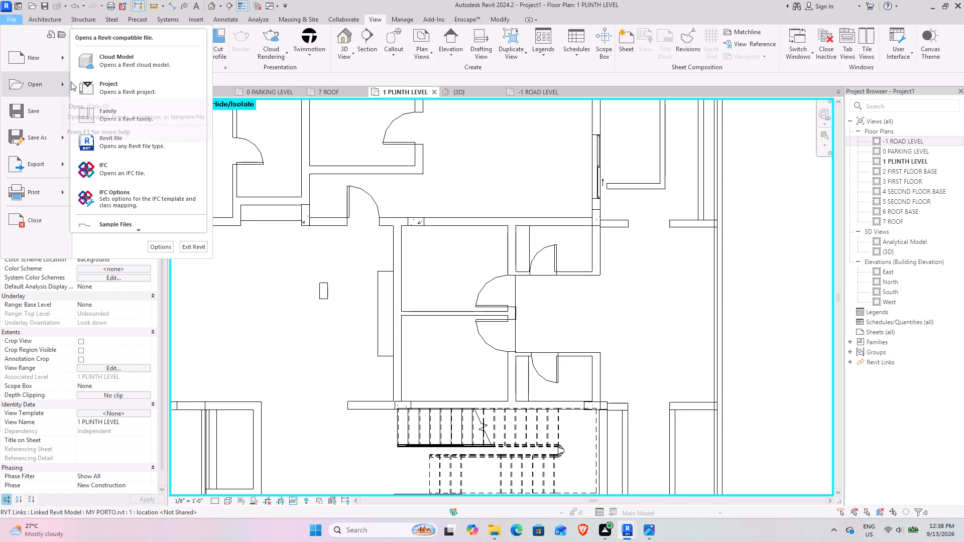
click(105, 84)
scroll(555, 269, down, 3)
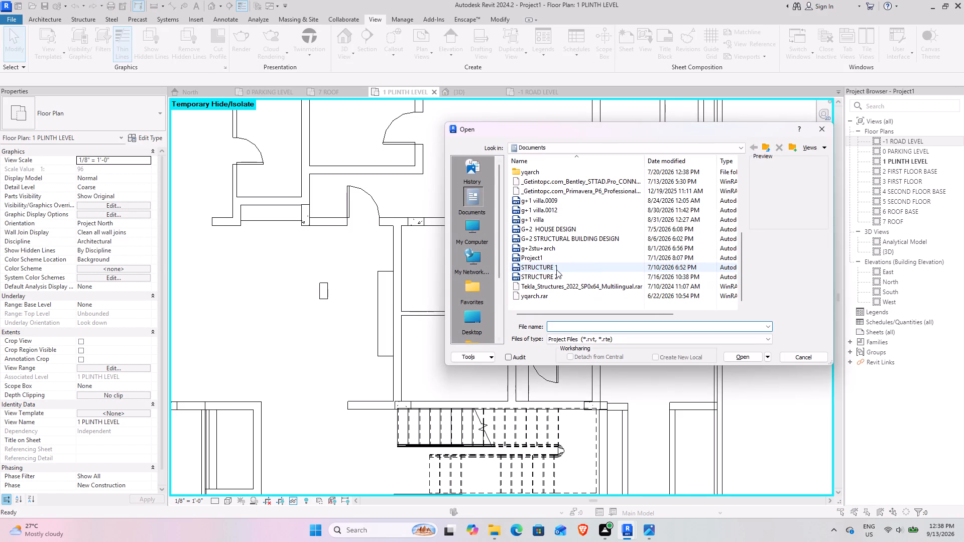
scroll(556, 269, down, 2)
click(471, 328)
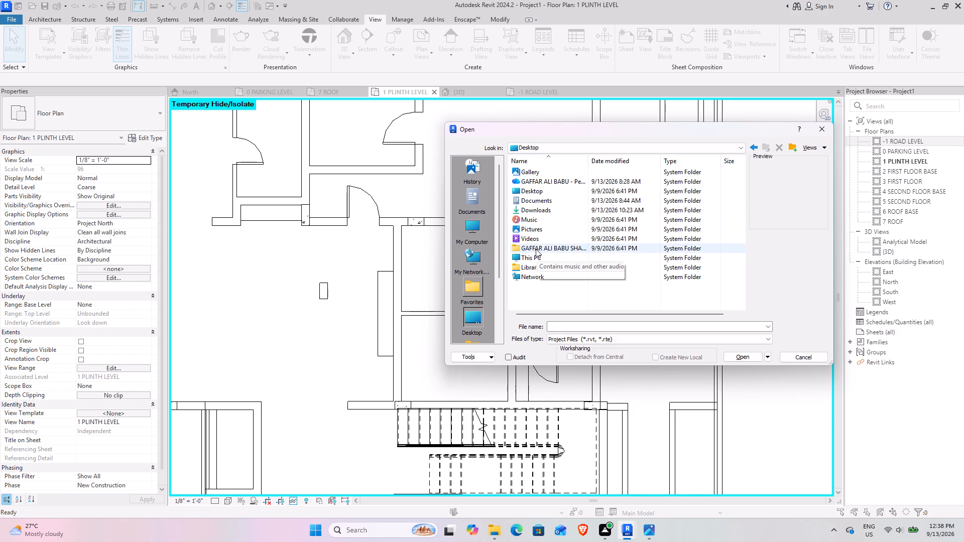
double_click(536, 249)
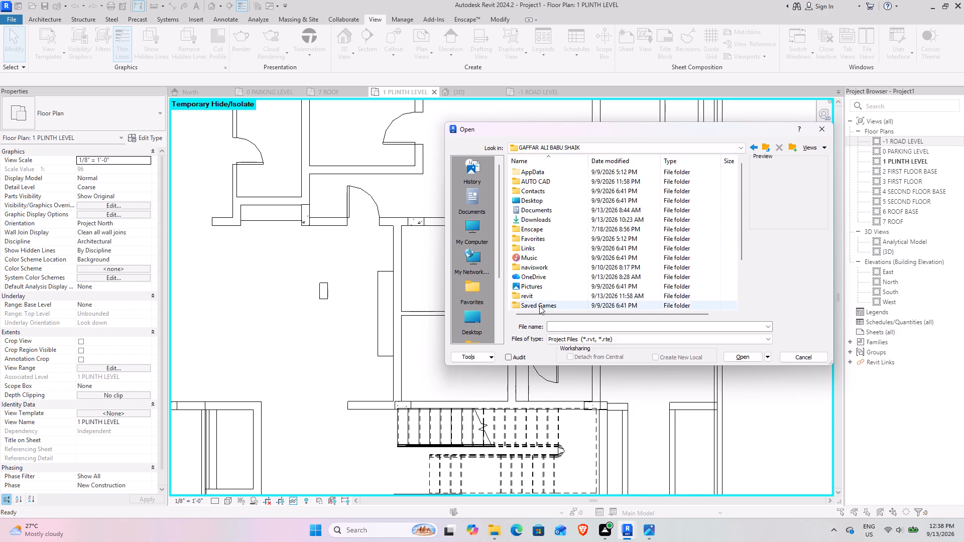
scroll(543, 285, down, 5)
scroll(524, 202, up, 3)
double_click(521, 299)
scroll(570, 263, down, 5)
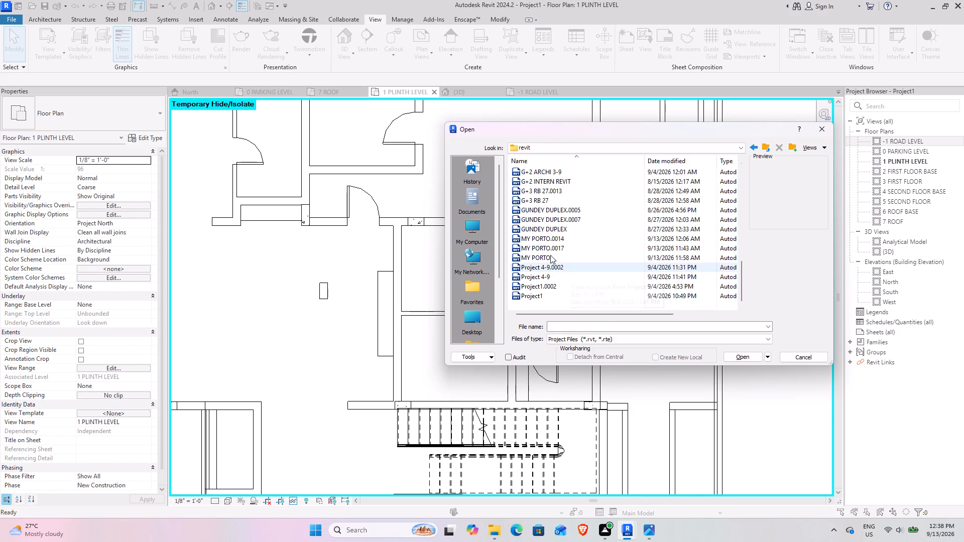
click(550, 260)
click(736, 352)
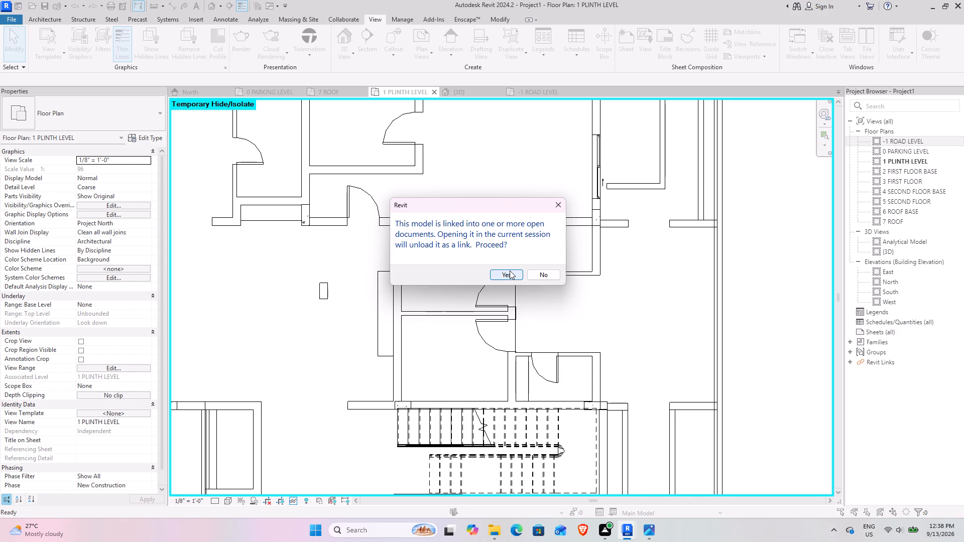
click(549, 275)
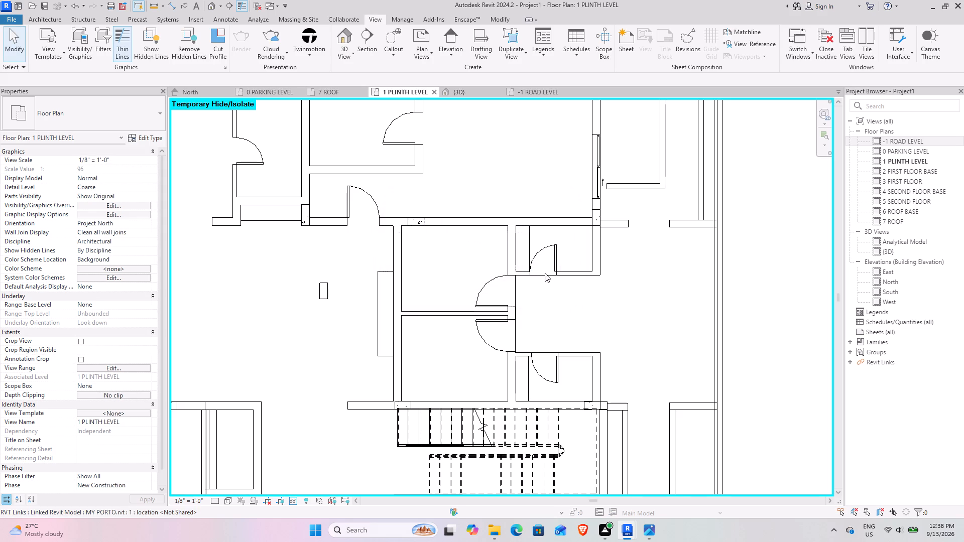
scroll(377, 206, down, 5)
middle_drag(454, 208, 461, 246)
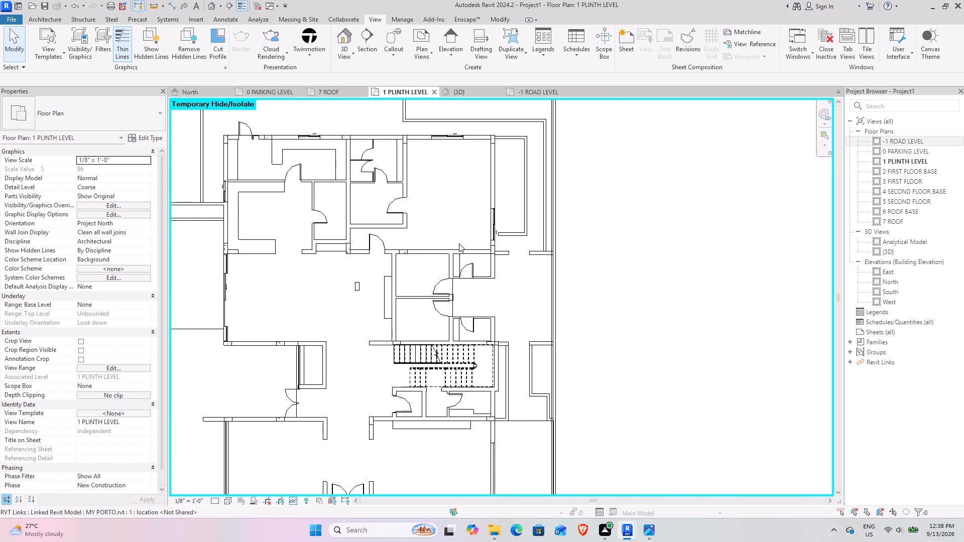
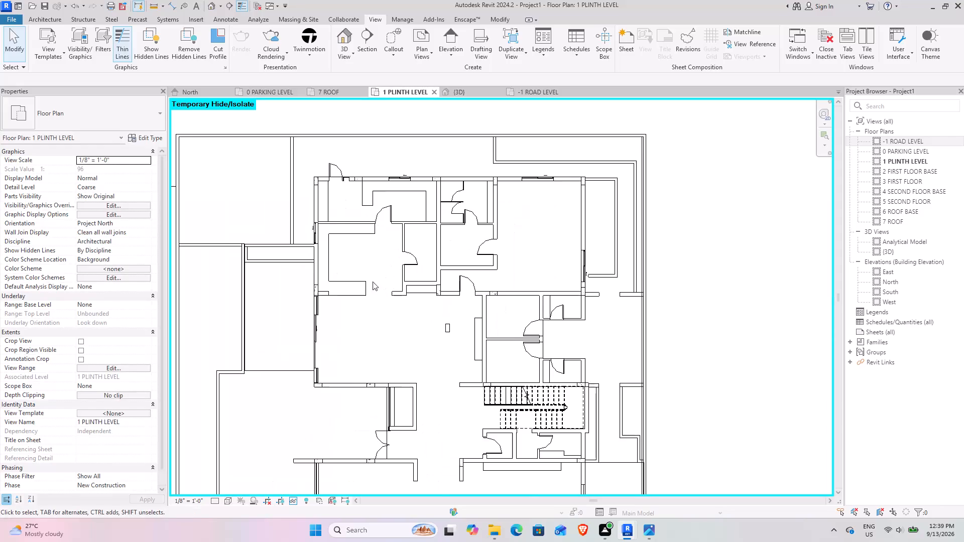
Examine the wall and structural column layout of the plinth level plan, from the kitchen and bedroom area to the entrance.
middle_drag(306, 269, 457, 238)
scroll(410, 197, up, 5)
middle_drag(441, 179, 351, 221)
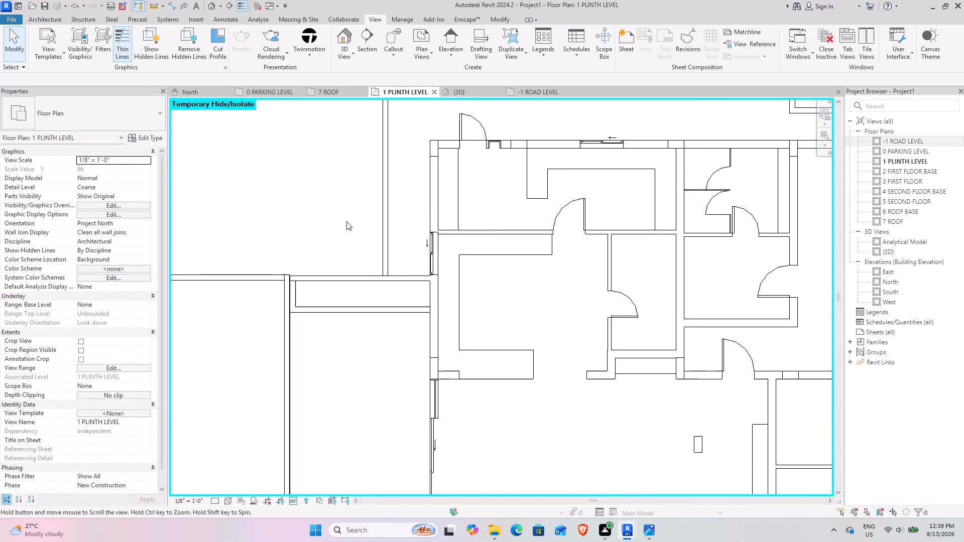
scroll(343, 218, down, 5)
scroll(370, 169, up, 5)
middle_drag(479, 240, 376, 141)
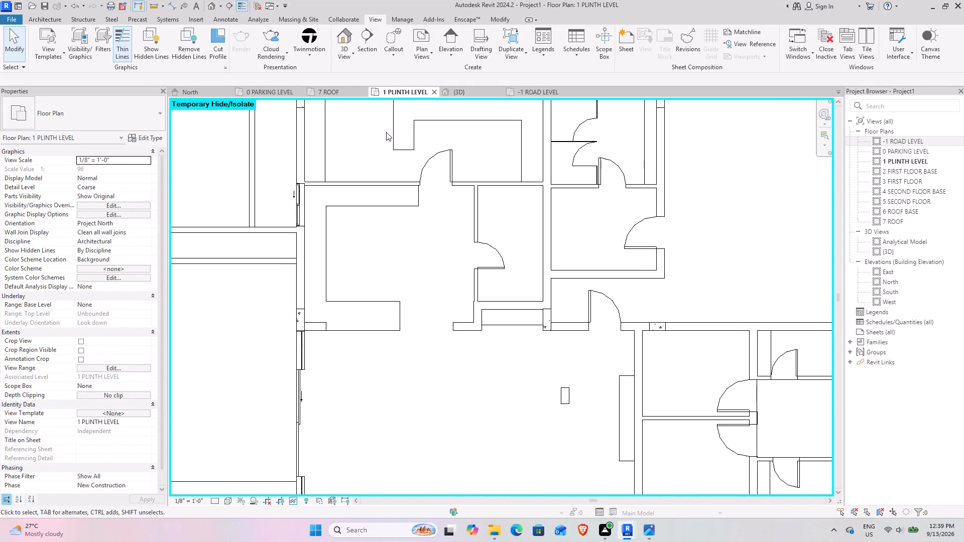
scroll(362, 176, down, 4)
middle_drag(331, 177, 312, 214)
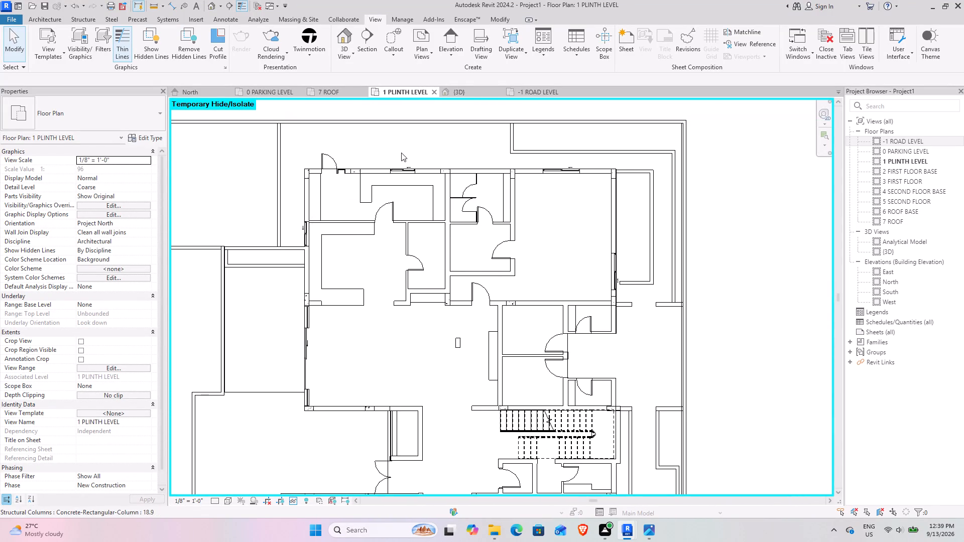
scroll(309, 169, up, 8)
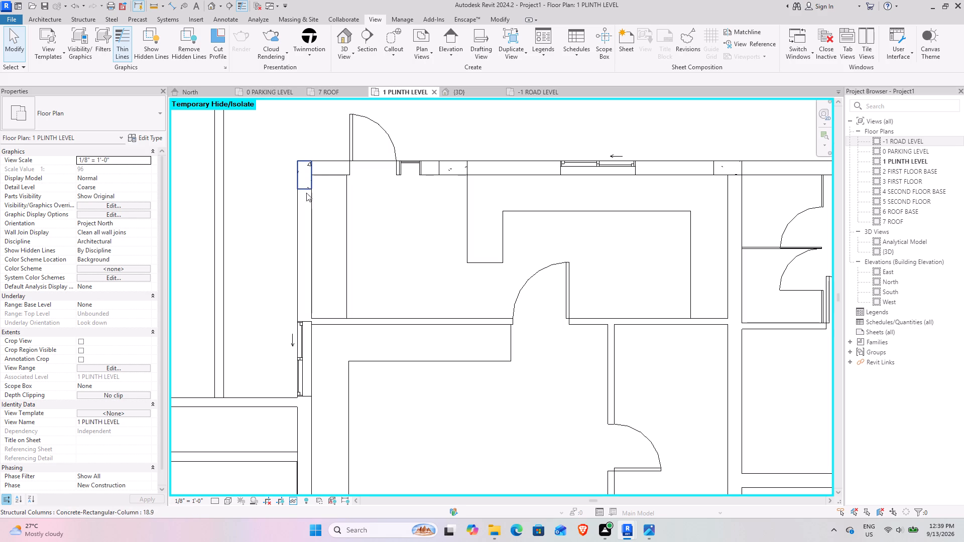
scroll(334, 202, down, 5)
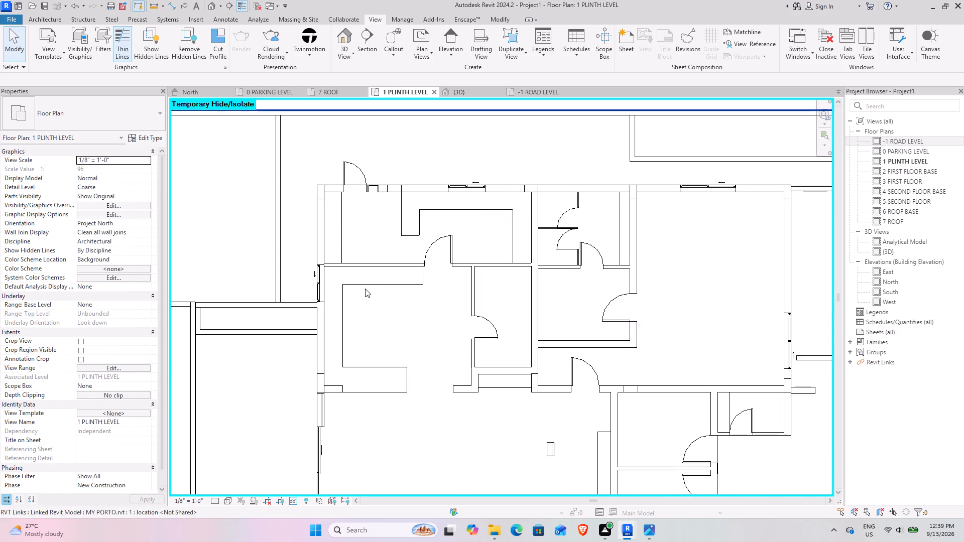
middle_drag(356, 284, 329, 164)
middle_drag(343, 347, 339, 187)
scroll(342, 185, down, 2)
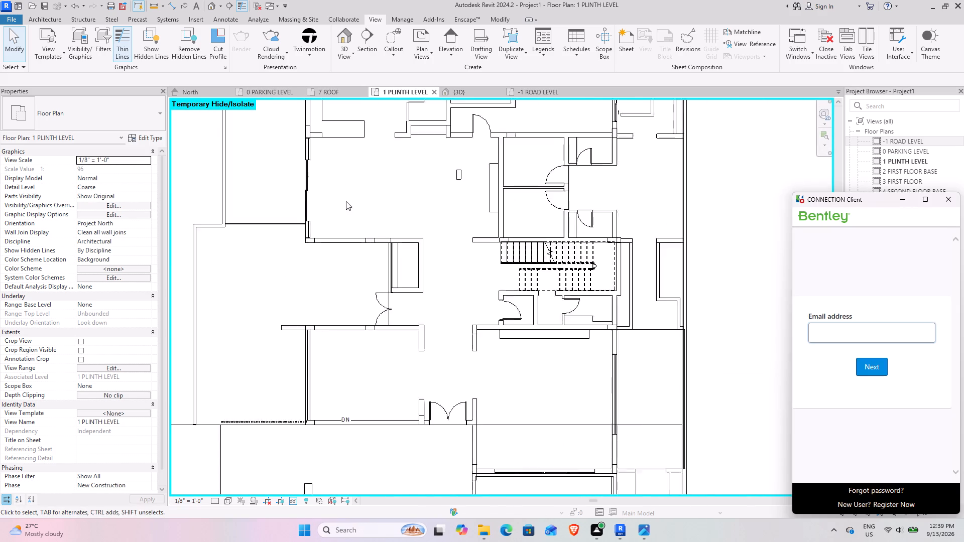
scroll(346, 201, down, 2)
Dismiss the Bentley CONNECTION Client sign-in window.
click(946, 201)
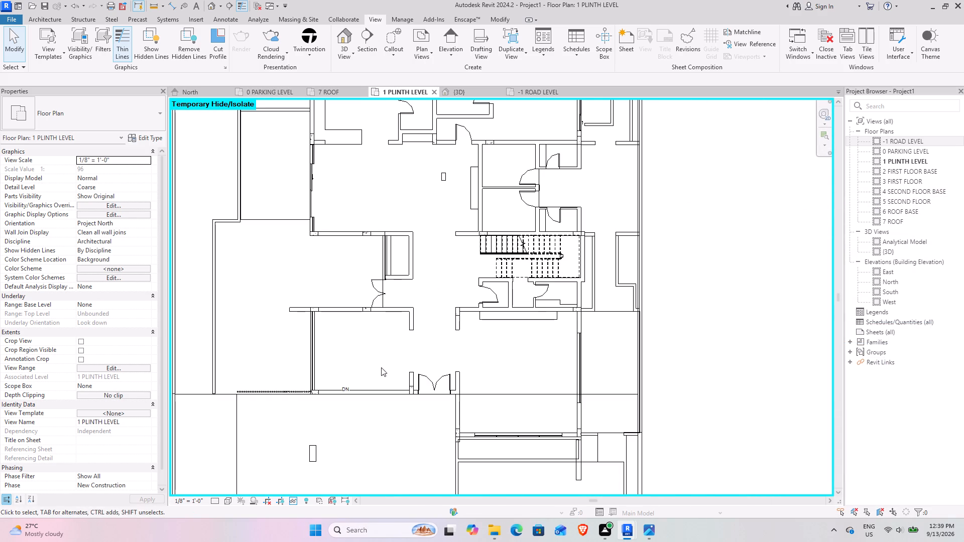
Inspect the column positions around the entrance, staircase, living area and kitchen on the plinth level plan.
middle_drag(373, 368, 372, 355)
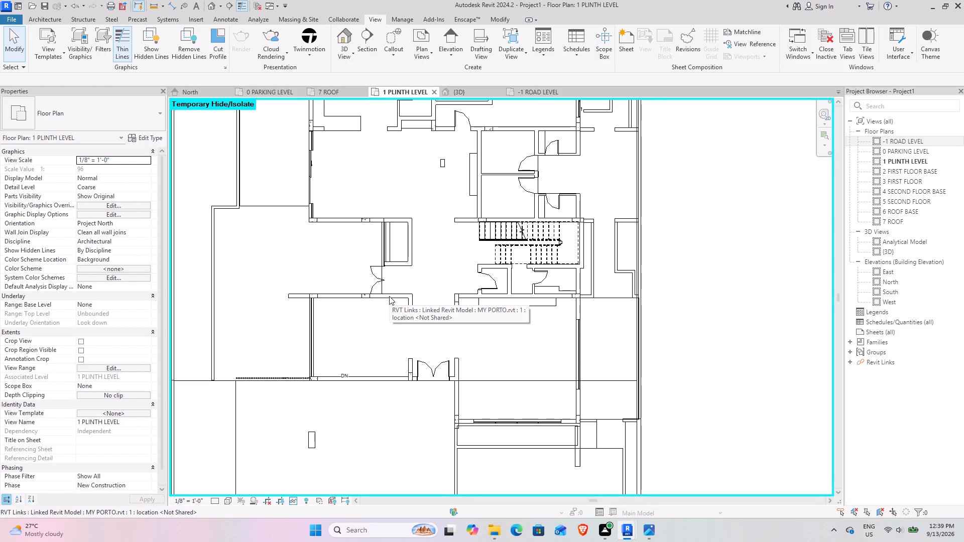
middle_drag(346, 350, 313, 320)
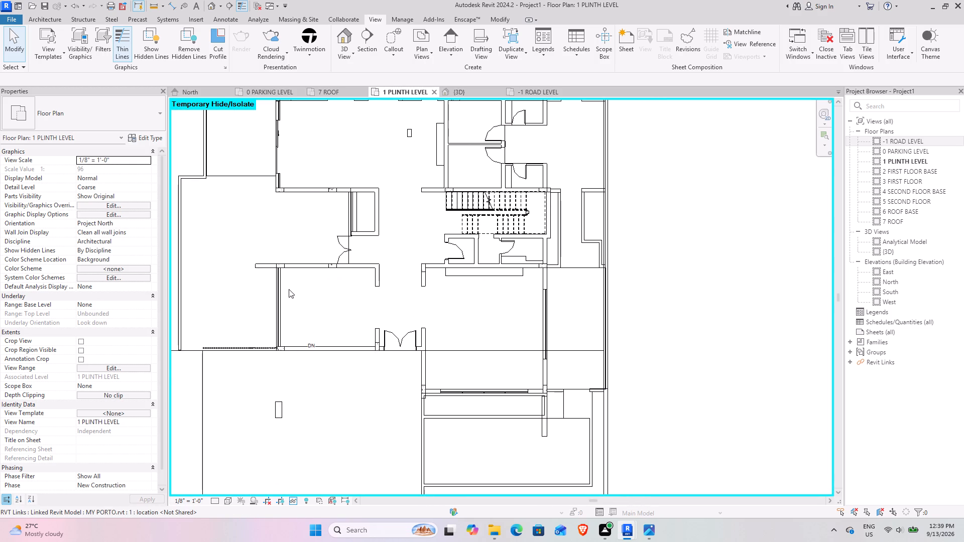
scroll(281, 273, up, 8)
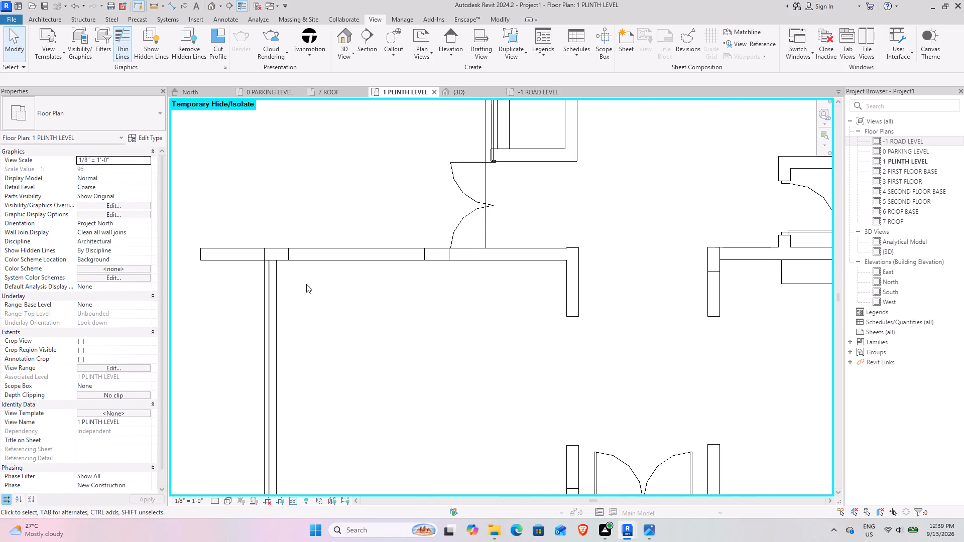
middle_drag(335, 297, 350, 278)
scroll(355, 279, down, 5)
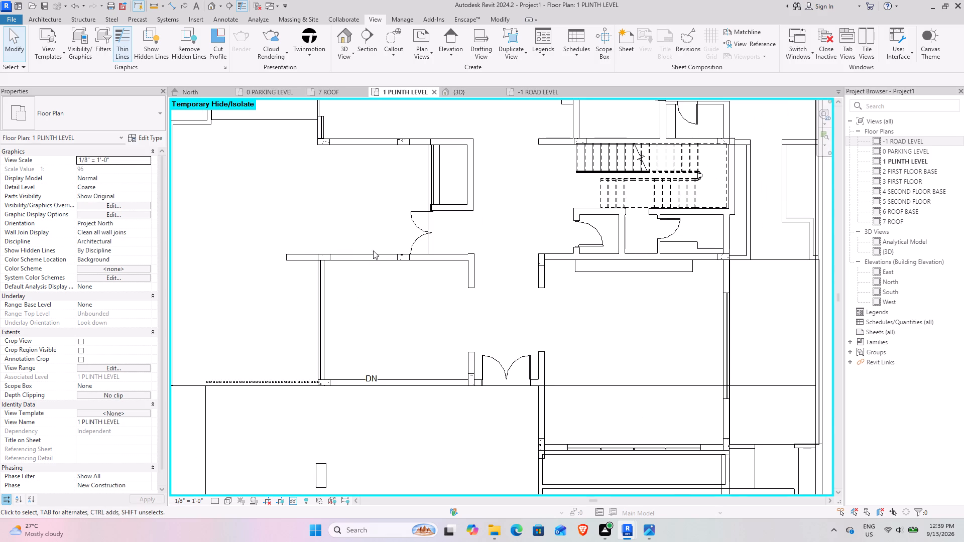
middle_drag(344, 220, 314, 353)
middle_drag(320, 300, 271, 325)
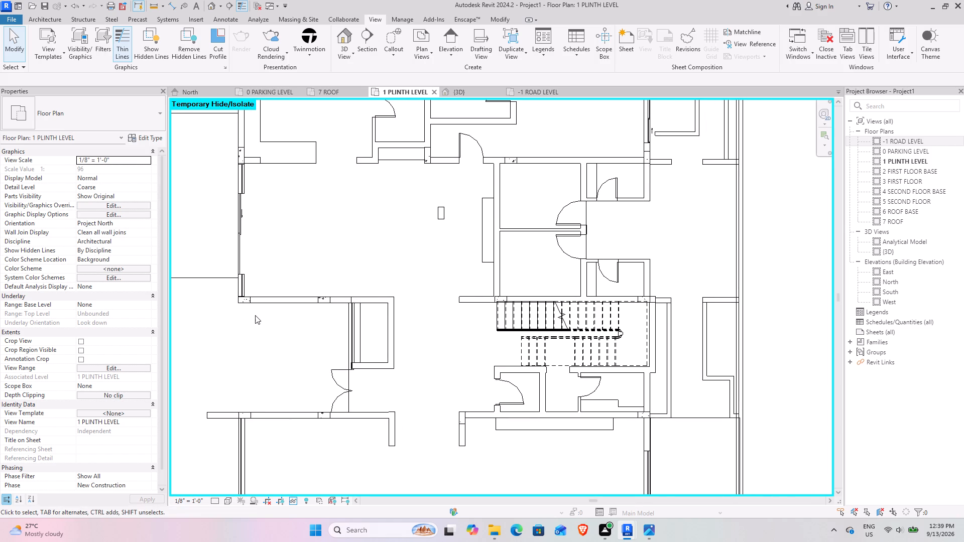
scroll(255, 315, up, 4)
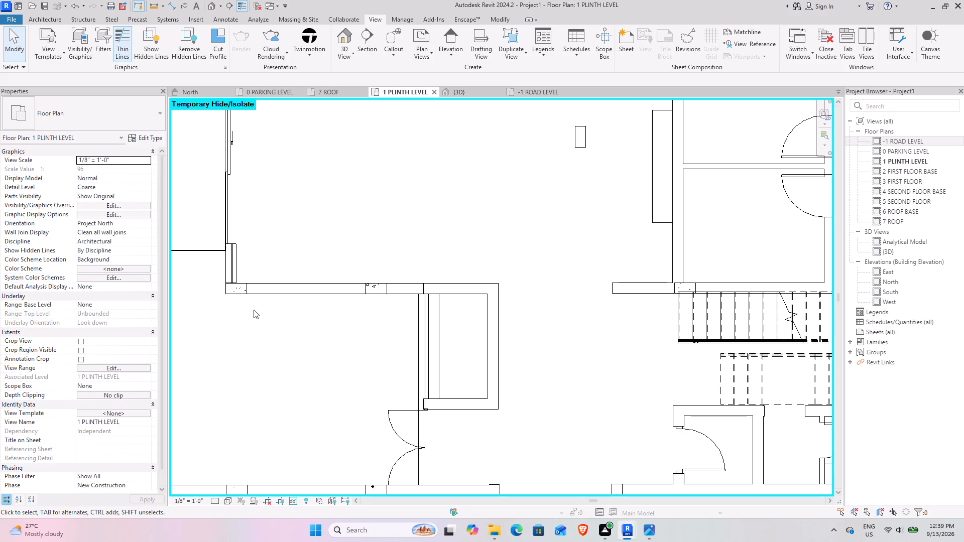
scroll(254, 310, down, 3)
middle_drag(351, 305, 282, 303)
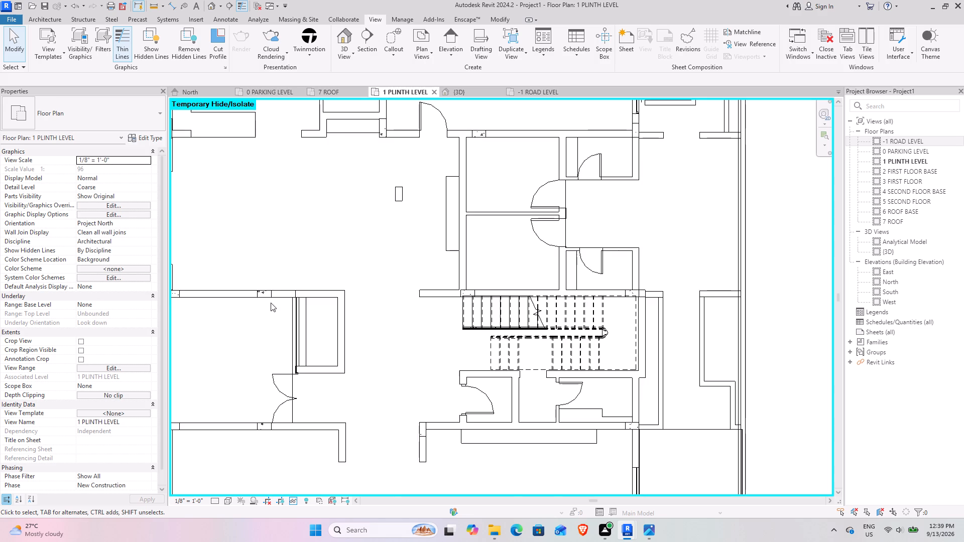
scroll(271, 303, down, 3)
middle_drag(229, 325, 263, 328)
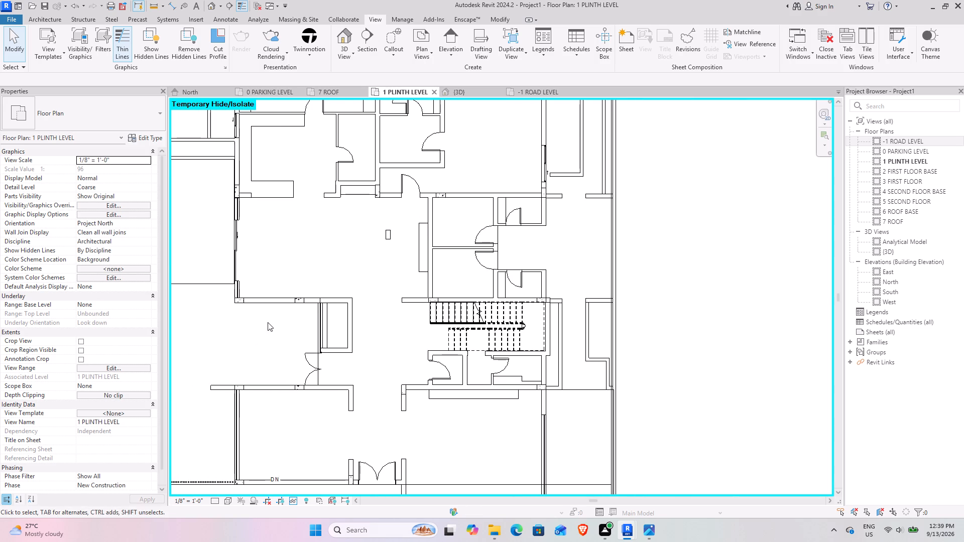
middle_drag(268, 322, 217, 367)
middle_drag(303, 297, 308, 348)
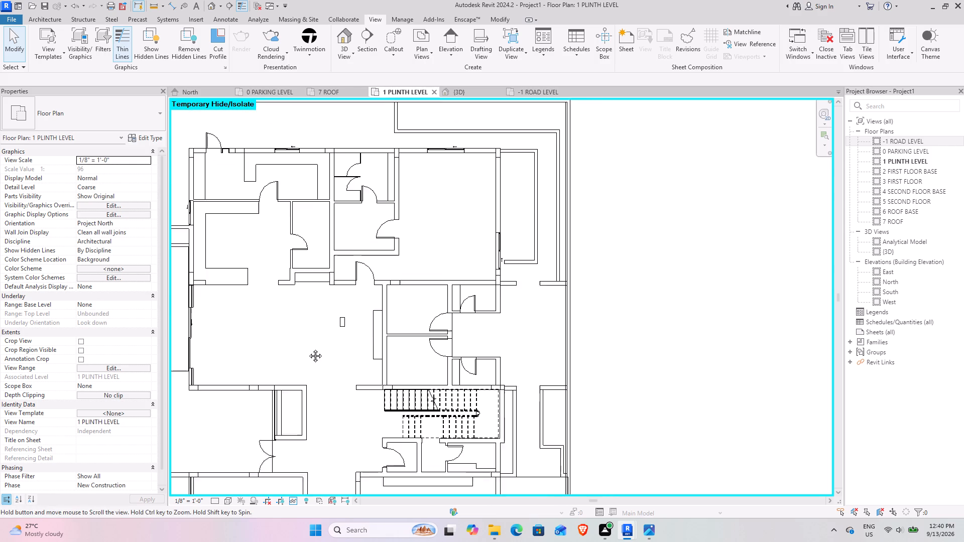
middle_drag(308, 348, 307, 355)
scroll(254, 188, up, 4)
middle_drag(230, 225, 333, 297)
scroll(322, 348, down, 4)
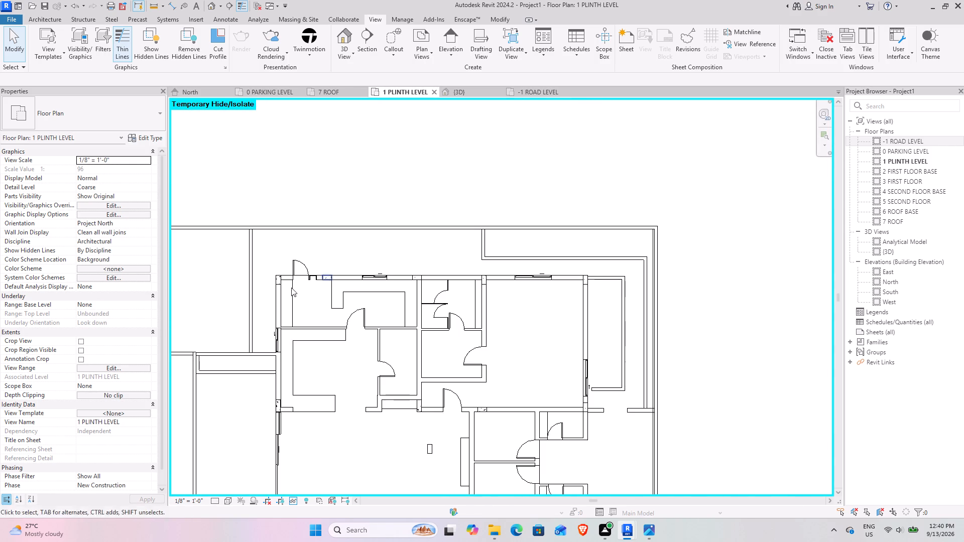
scroll(288, 290, up, 7)
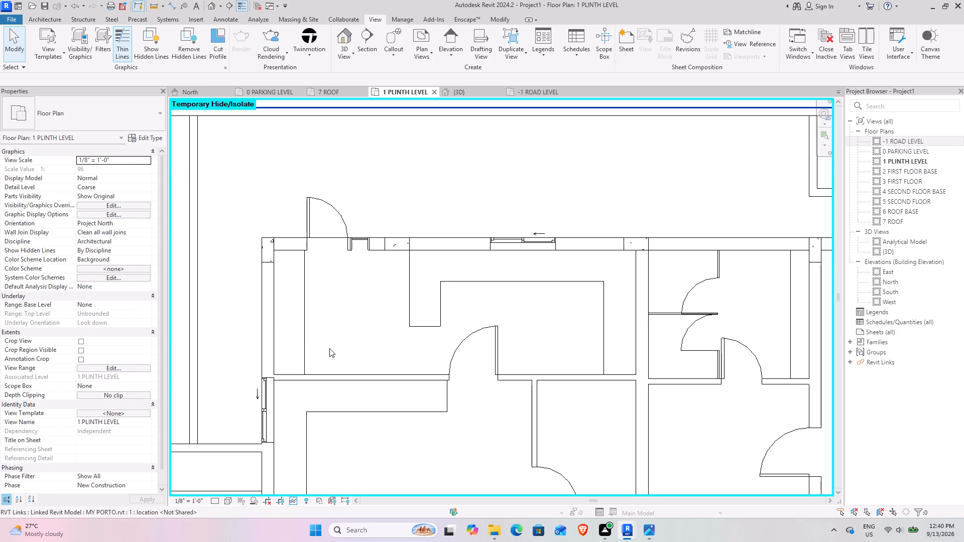
Check the Aparna Amber bungalow reference rendering in Photos, and return to the Revit plan.
click(647, 533)
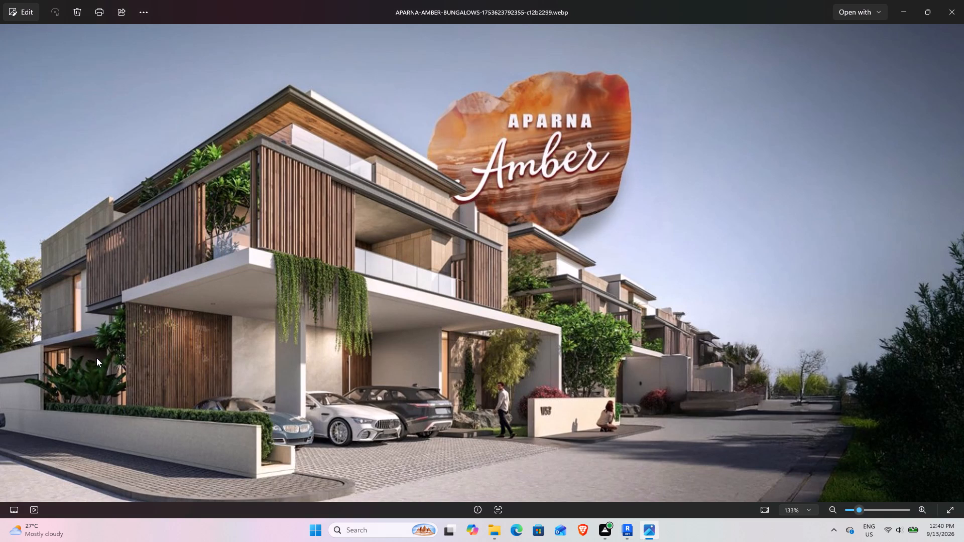
click(904, 7)
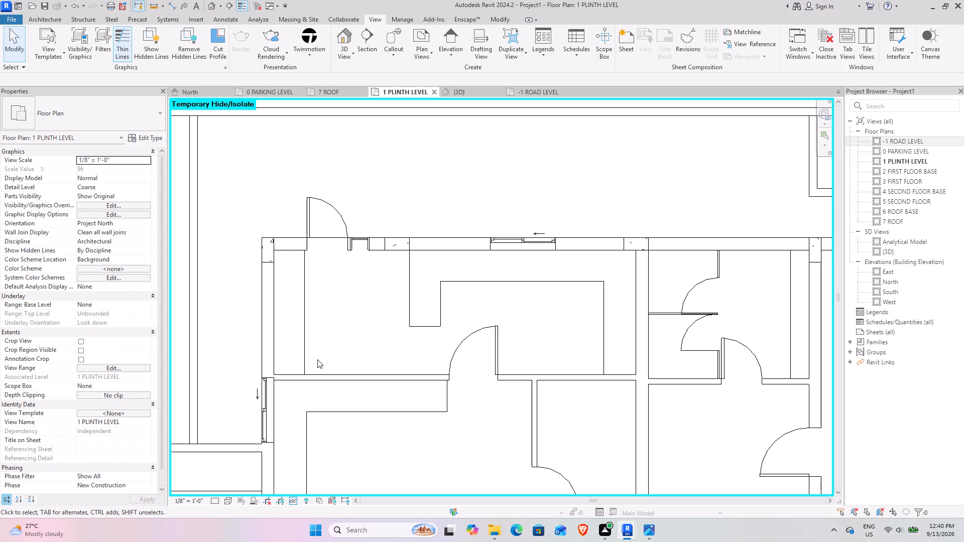
Review the columns and the walls spanning between them across the plinth level rooms to plan the beam layout.
scroll(317, 359, up, 1)
scroll(435, 340, down, 3)
middle_drag(477, 366, 380, 346)
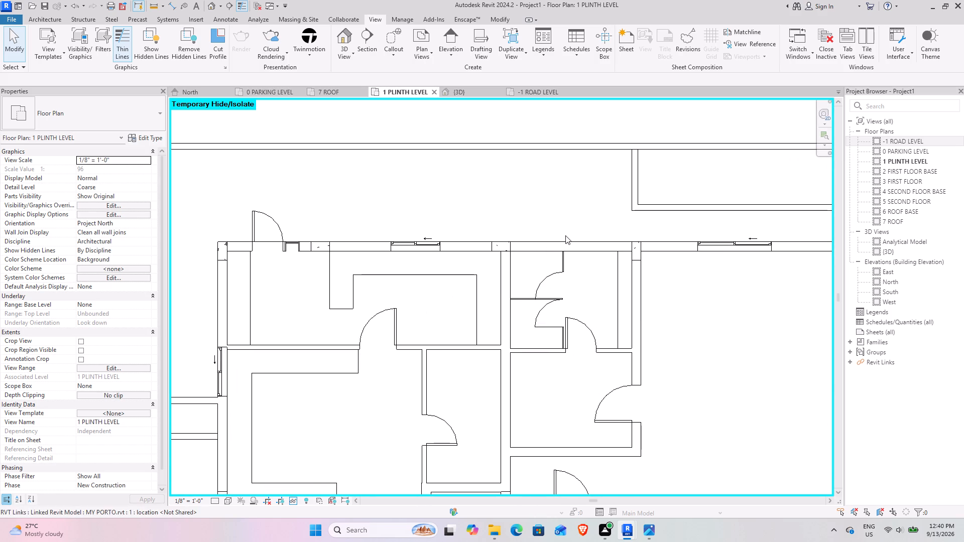
middle_drag(635, 346, 450, 311)
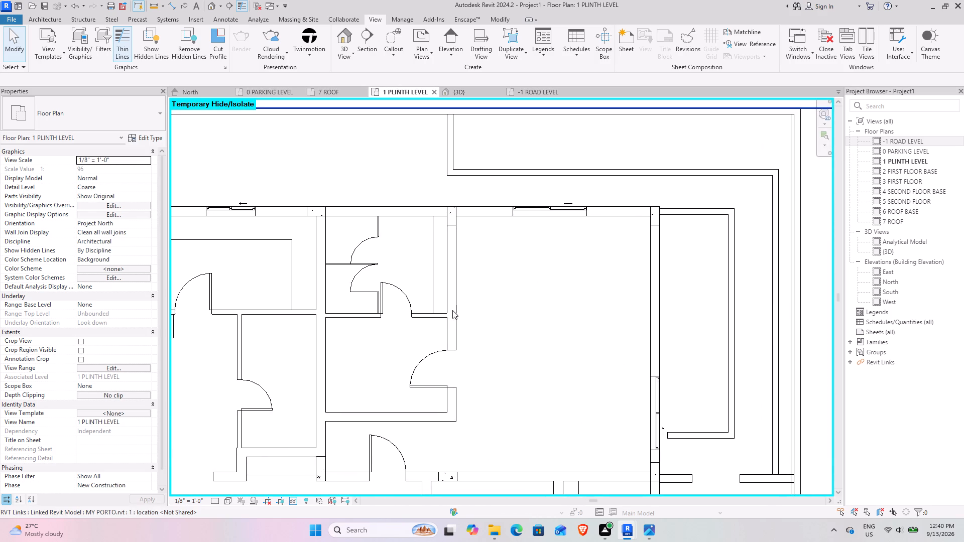
middle_drag(282, 417, 570, 436)
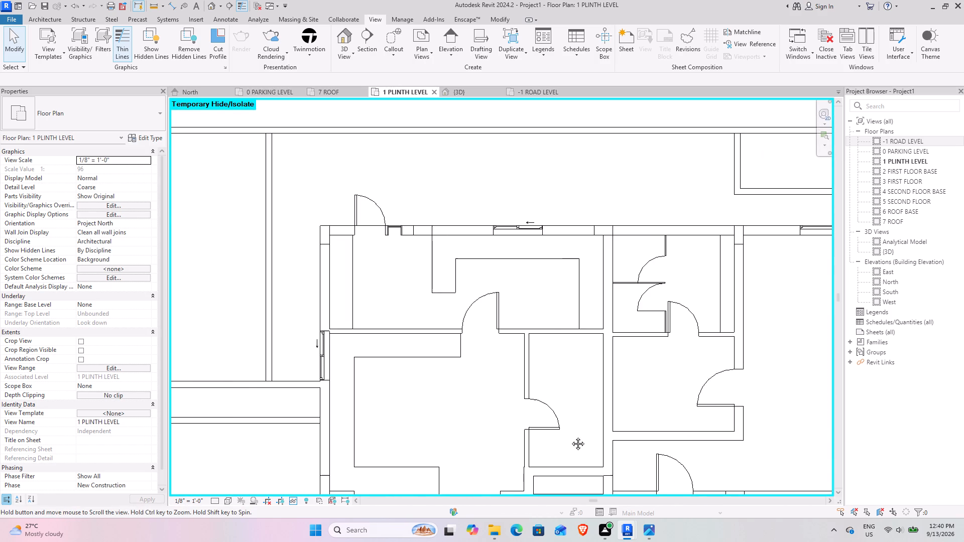
middle_drag(570, 436, 505, 432)
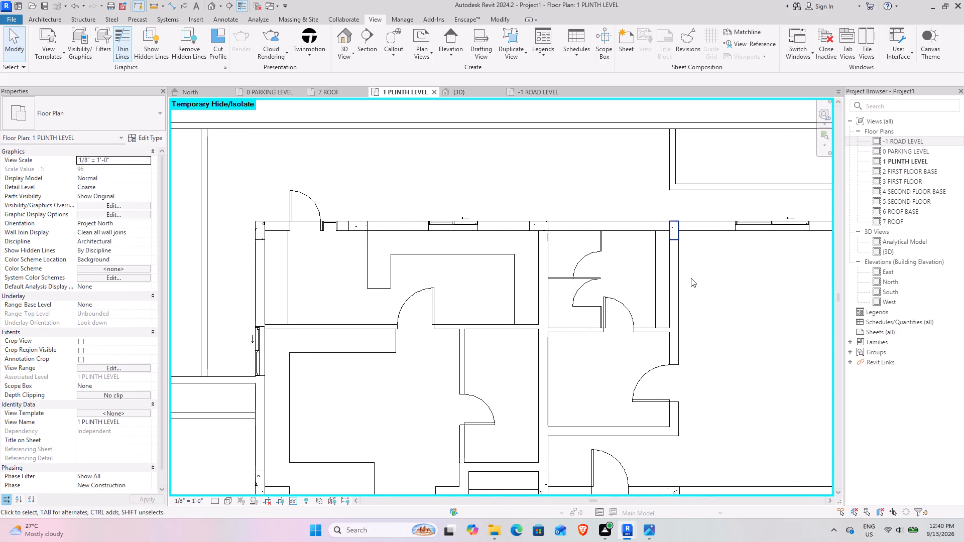
middle_drag(688, 279, 583, 300)
scroll(412, 362, down, 3)
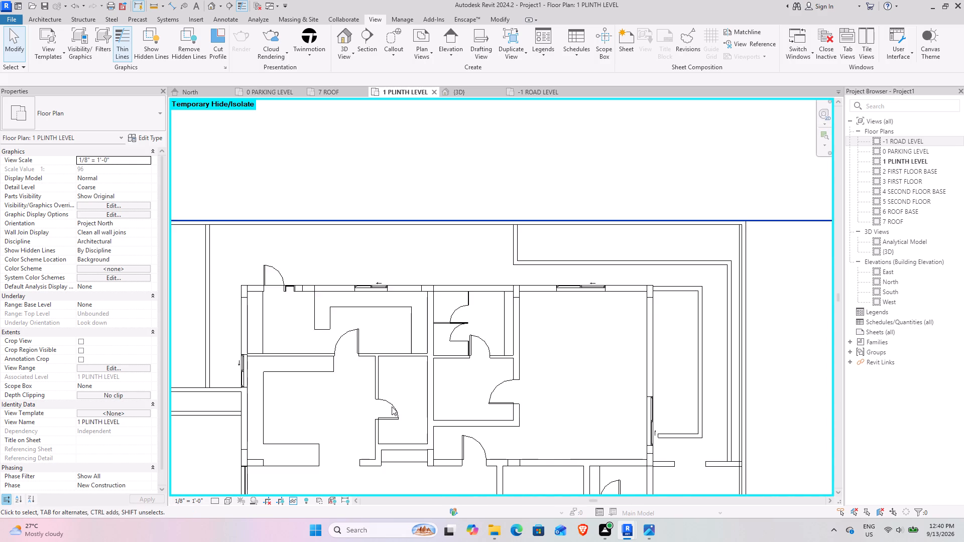
middle_drag(392, 406, 447, 291)
middle_drag(443, 381, 416, 370)
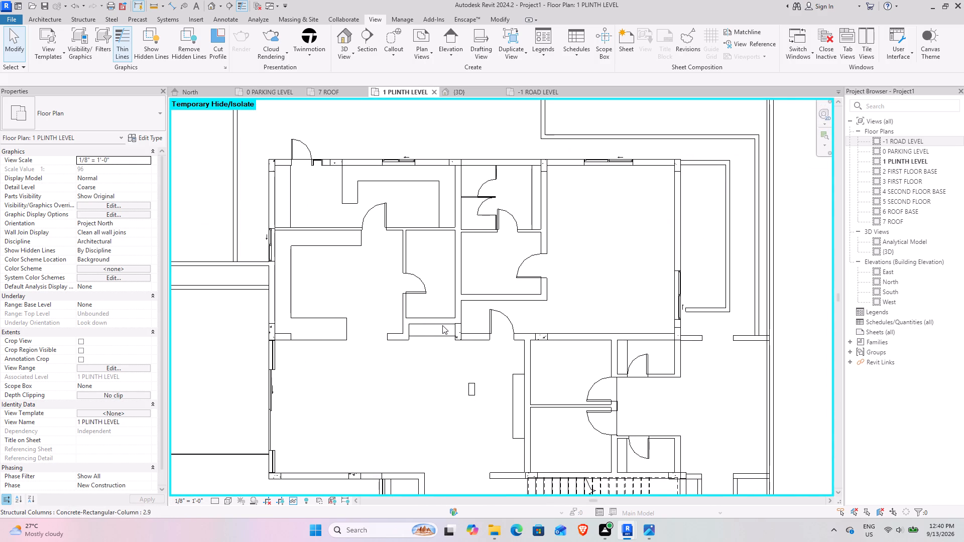
scroll(486, 329, up, 3)
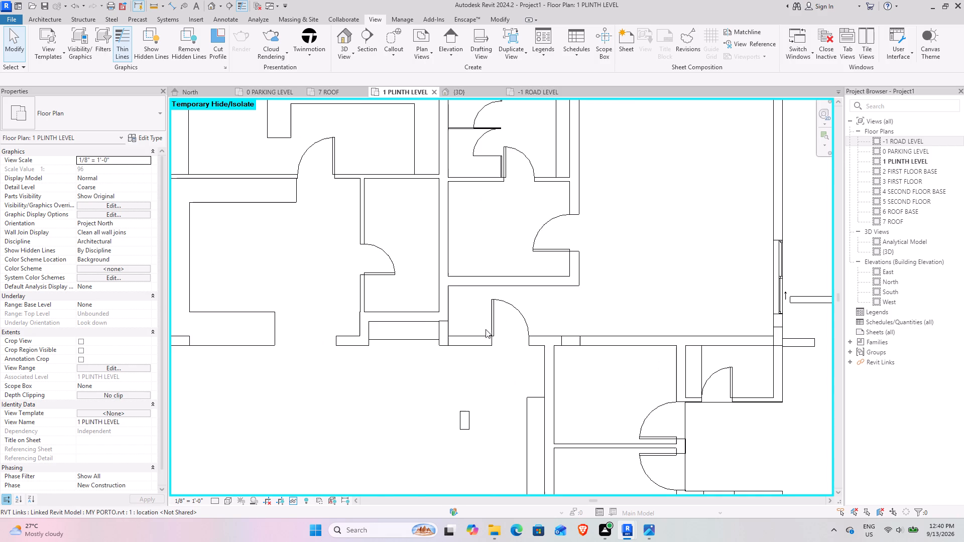
middle_drag(638, 337, 558, 334)
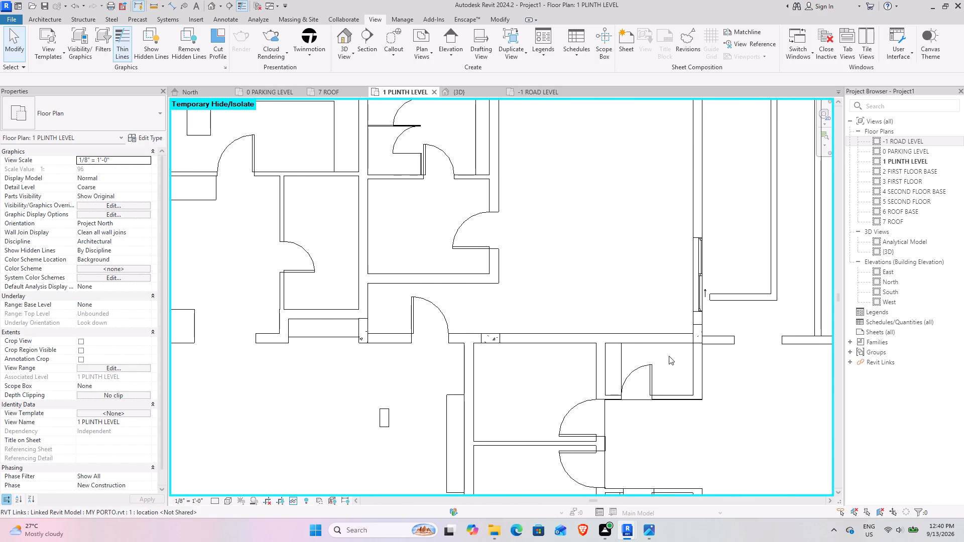
scroll(628, 341, down, 4)
middle_drag(446, 376, 462, 223)
middle_drag(456, 312, 451, 269)
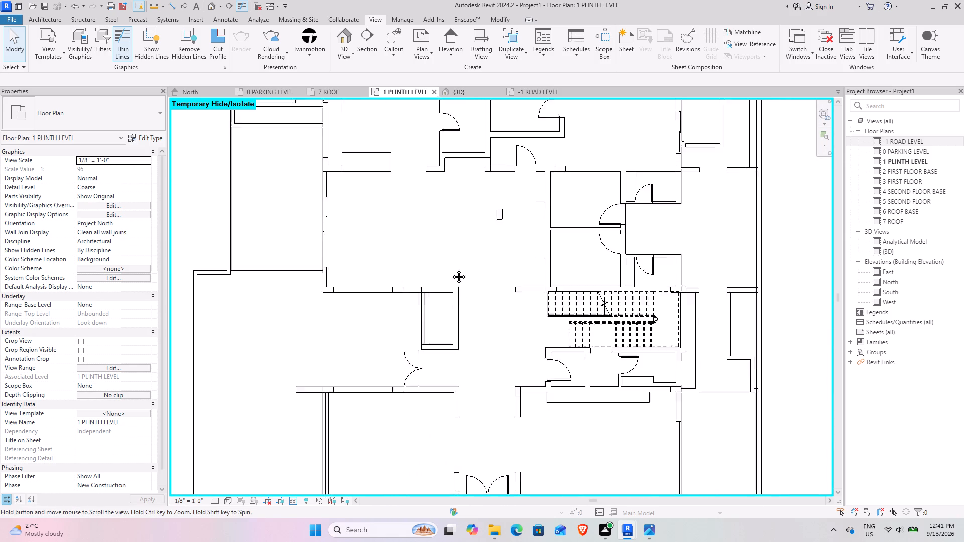
middle_drag(451, 269, 451, 194)
middle_drag(451, 194, 479, 443)
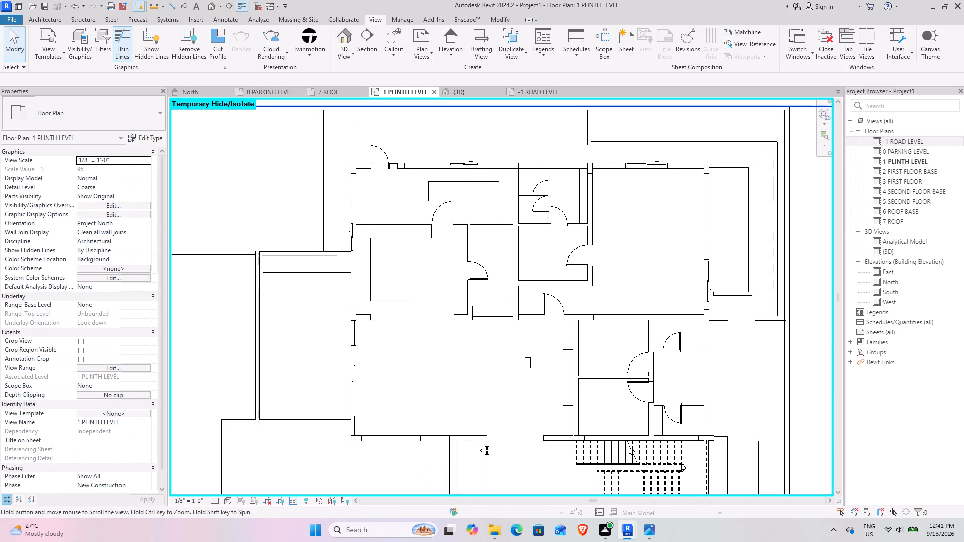
middle_drag(479, 443, 450, 430)
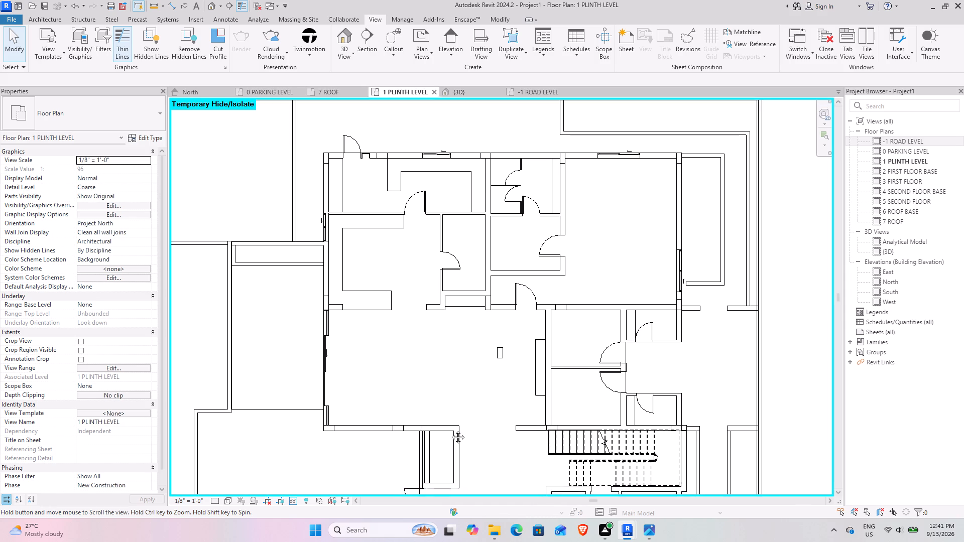
middle_drag(450, 430, 448, 426)
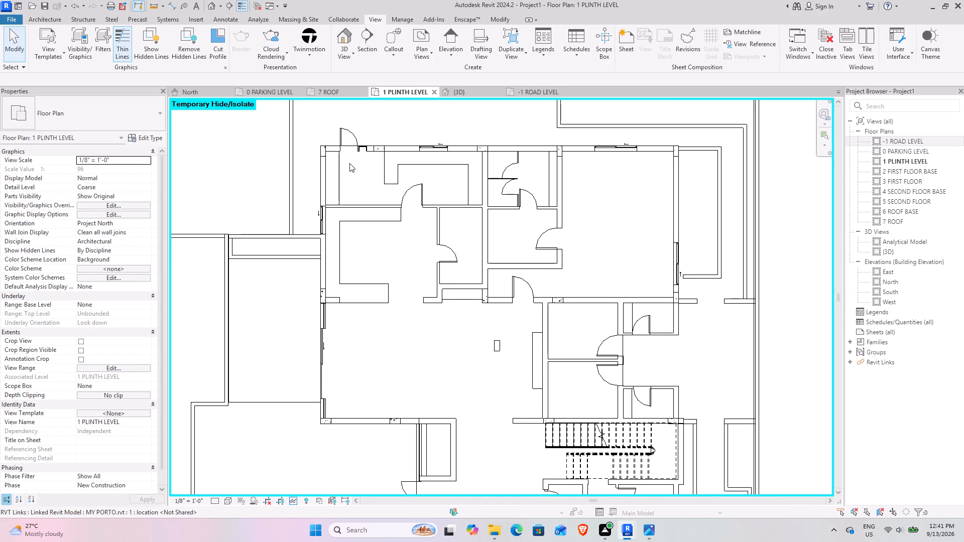
scroll(317, 148, up, 3)
scroll(366, 157, up, 4)
scroll(357, 203, down, 4)
middle_drag(409, 319, 357, 216)
scroll(369, 291, down, 4)
middle_drag(352, 312, 364, 273)
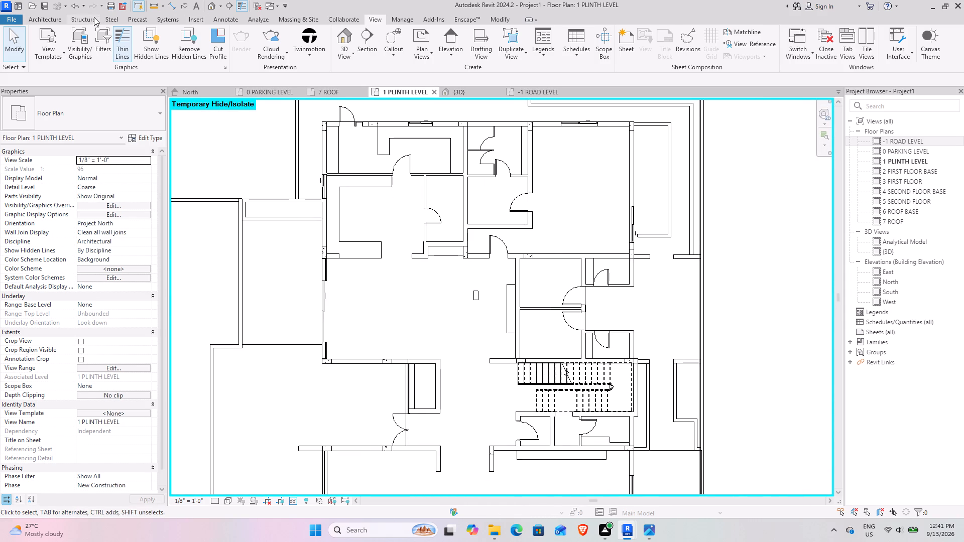
Start the Beam command and duplicate the 12 x 24 Concrete-Rectangular Beam type under the name 18.24.
click(94, 17)
click(42, 41)
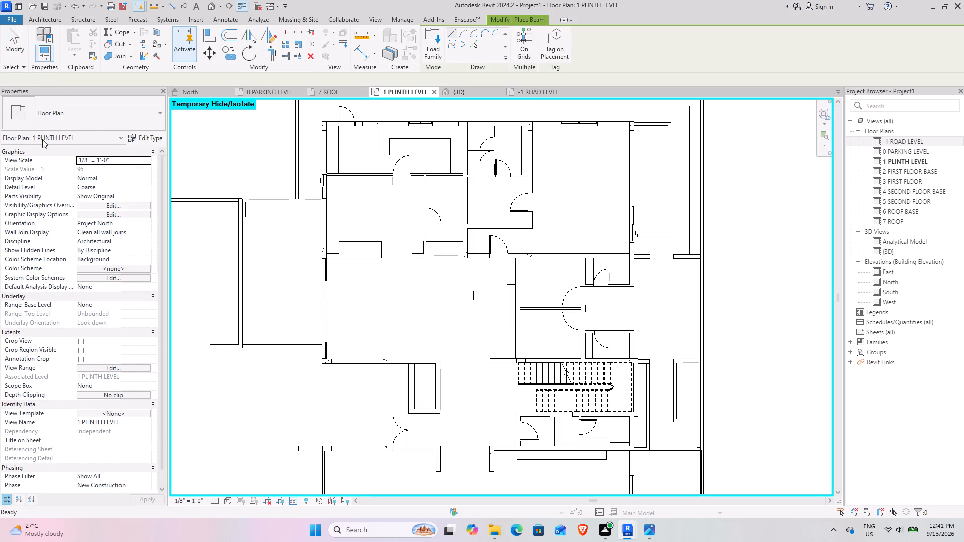
click(92, 119)
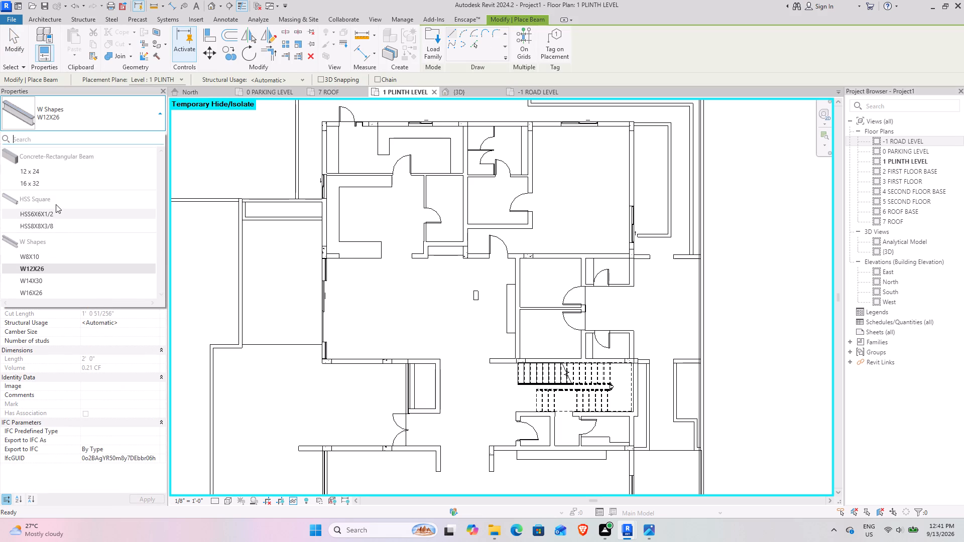
click(52, 167)
click(161, 139)
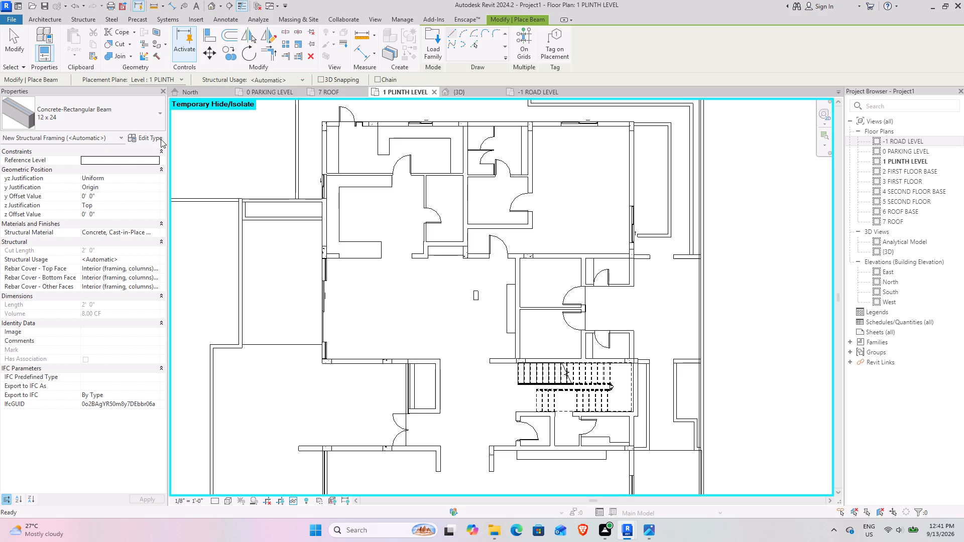
click(697, 130)
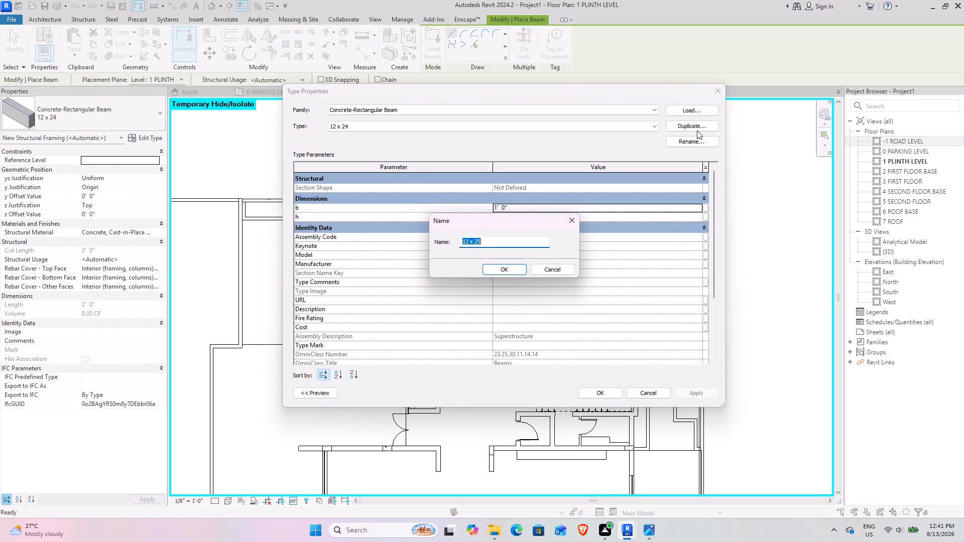
text(18)
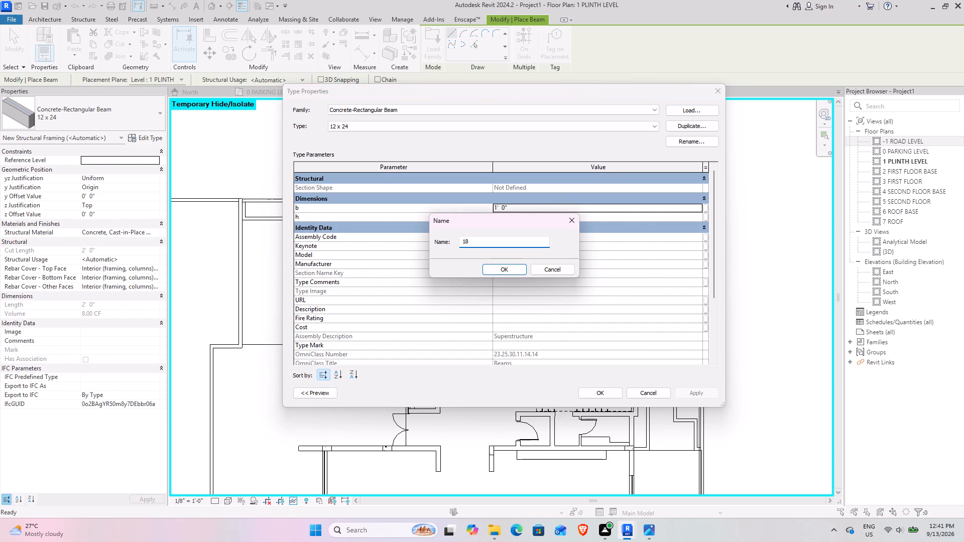
key(period)
text(24)
key(Return)
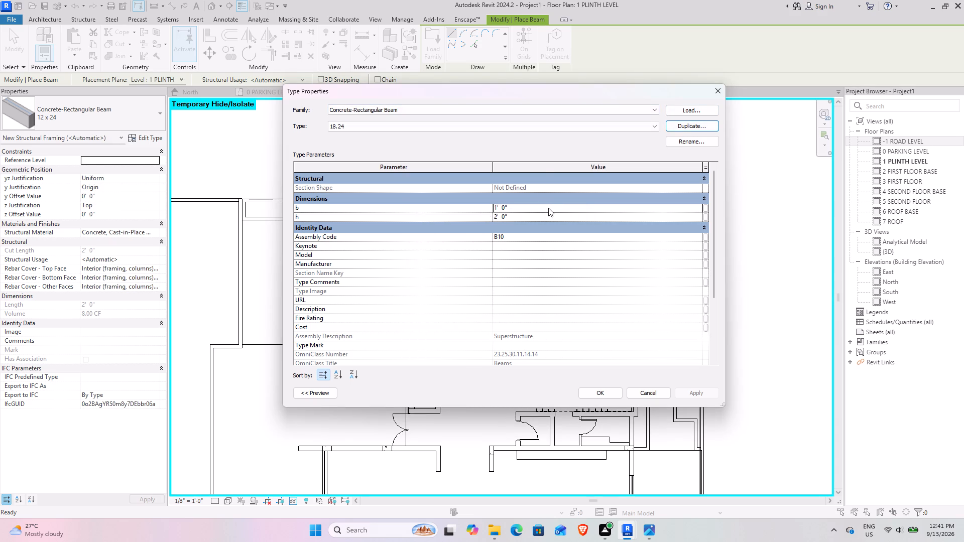
Set dimension b of the 18.24 beam type to 18" and apply the type changes.
click(528, 210)
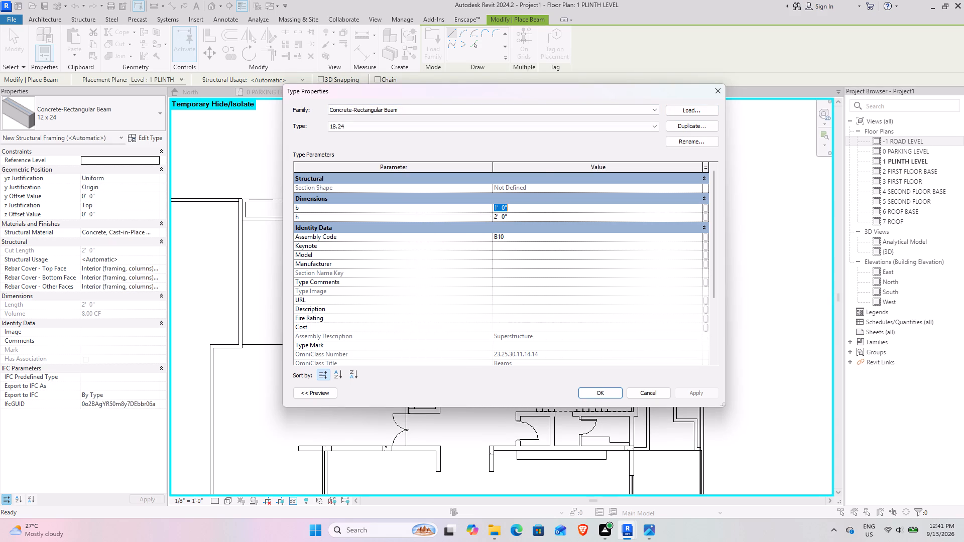
text(18")
key(Return)
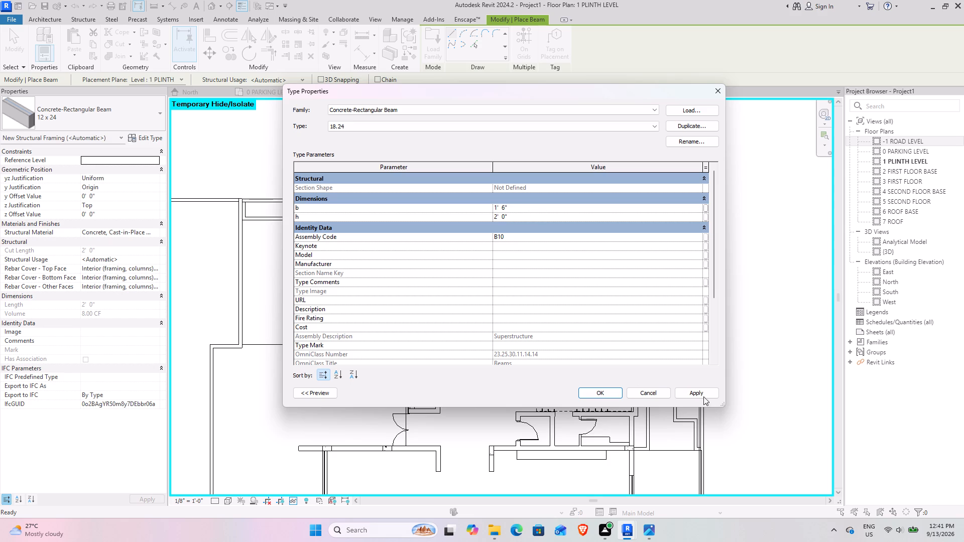
click(701, 390)
click(613, 393)
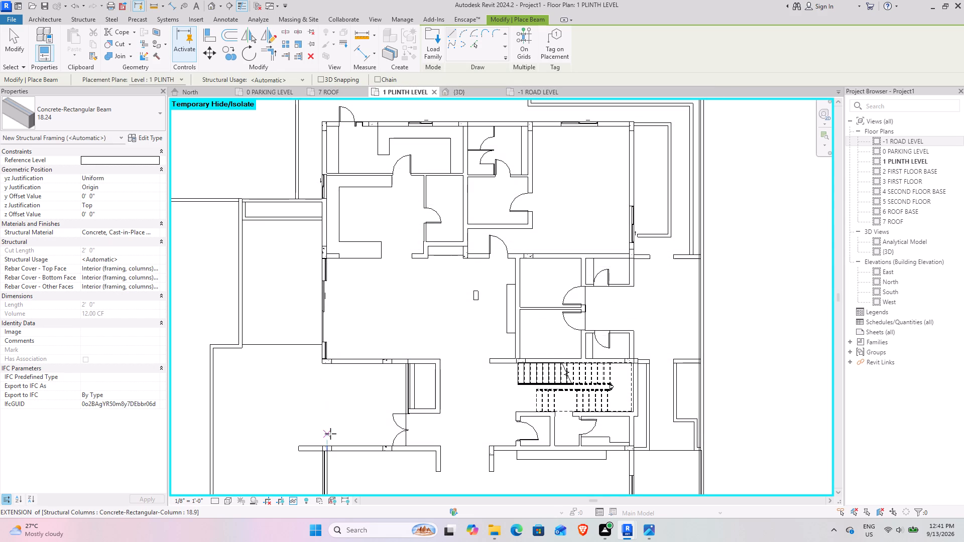
Place an 18.24 concrete beam from the corner column beside the DN label to the facing column along the glazed side wall.
middle_drag(320, 430, 305, 217)
scroll(300, 340, up, 9)
scroll(329, 305, up, 4)
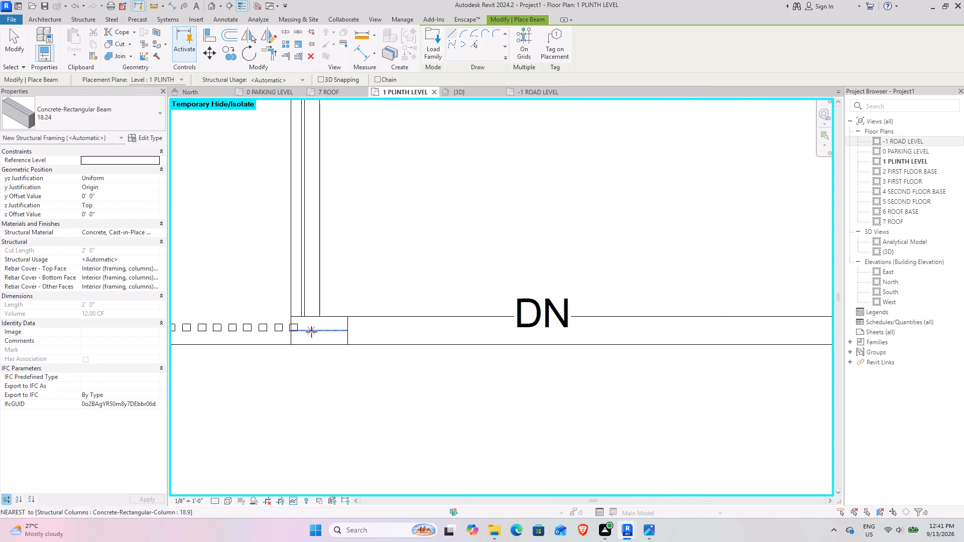
click(316, 319)
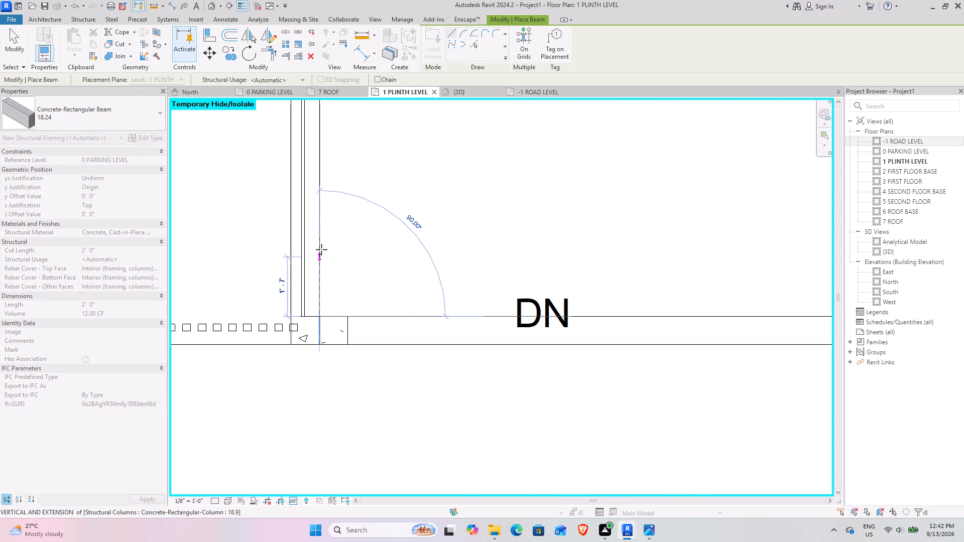
scroll(321, 246, down, 4)
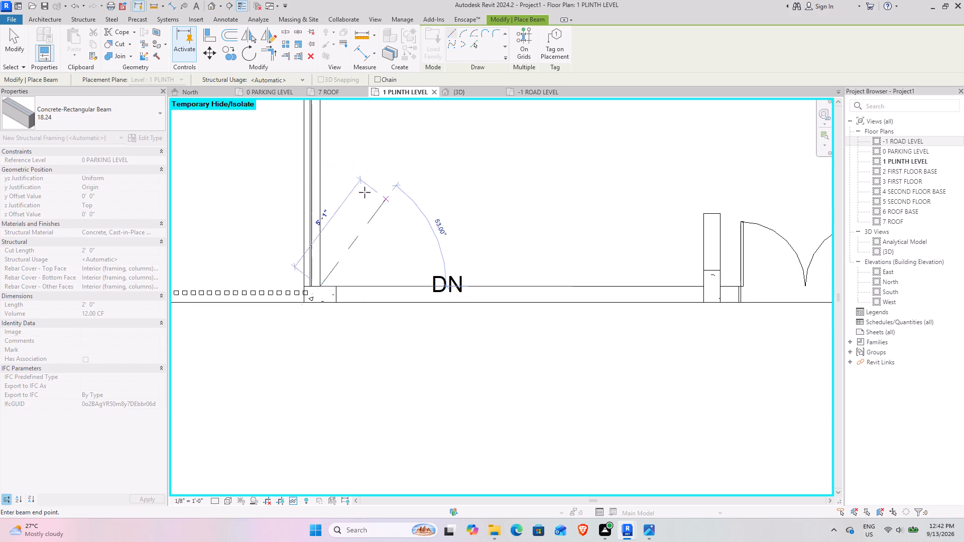
scroll(351, 190, down, 3)
middle_drag(354, 199, 369, 458)
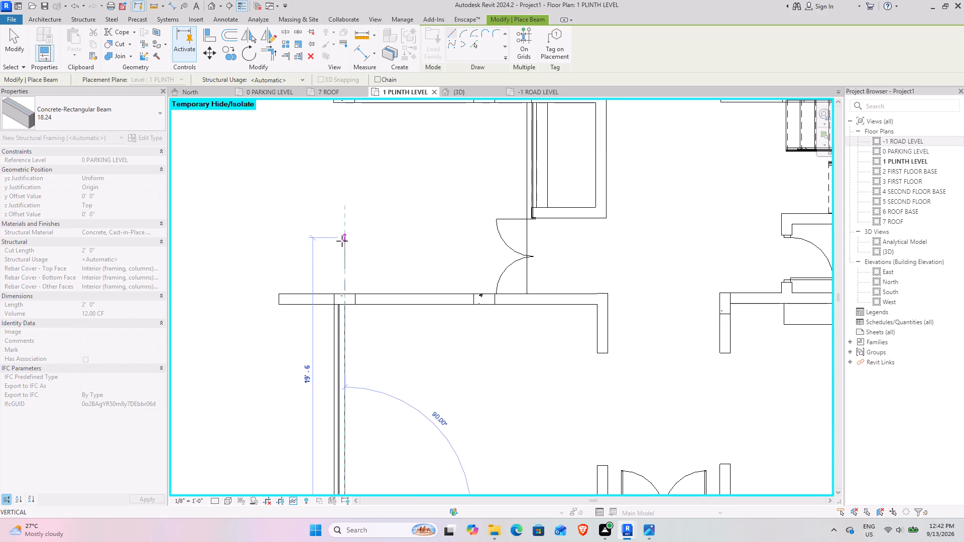
click(345, 300)
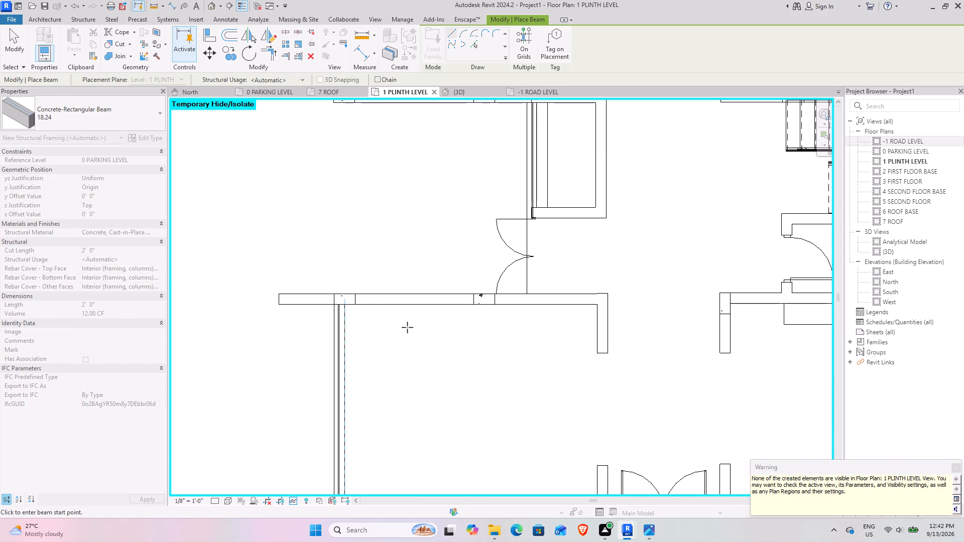
click(960, 470)
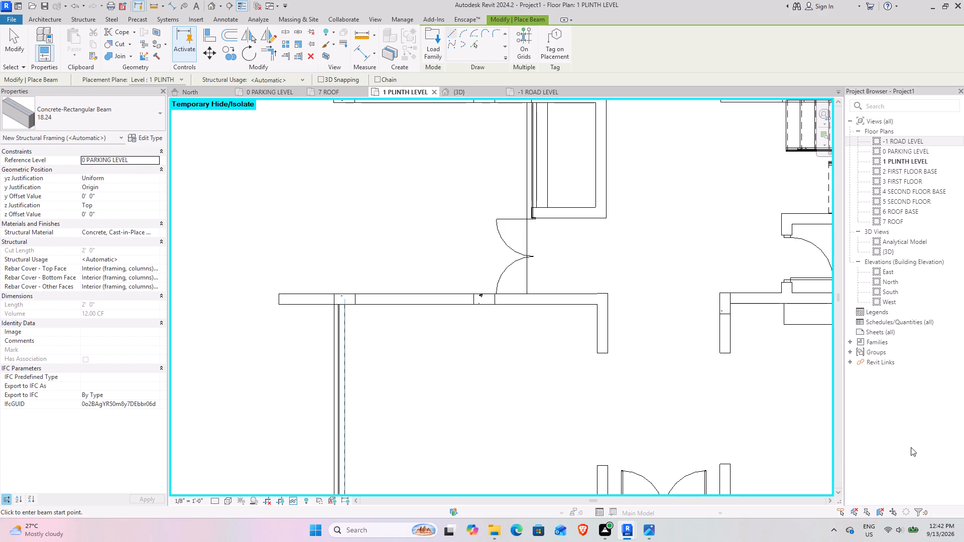
Examine the new beam in the 3D view, checking its height and how its ends meet the two supporting columns.
click(207, 94)
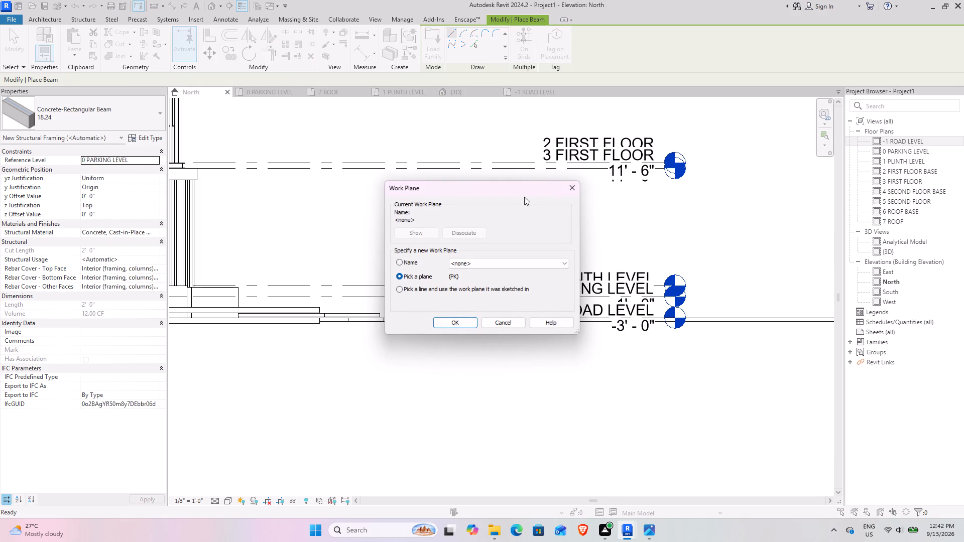
click(572, 190)
click(464, 96)
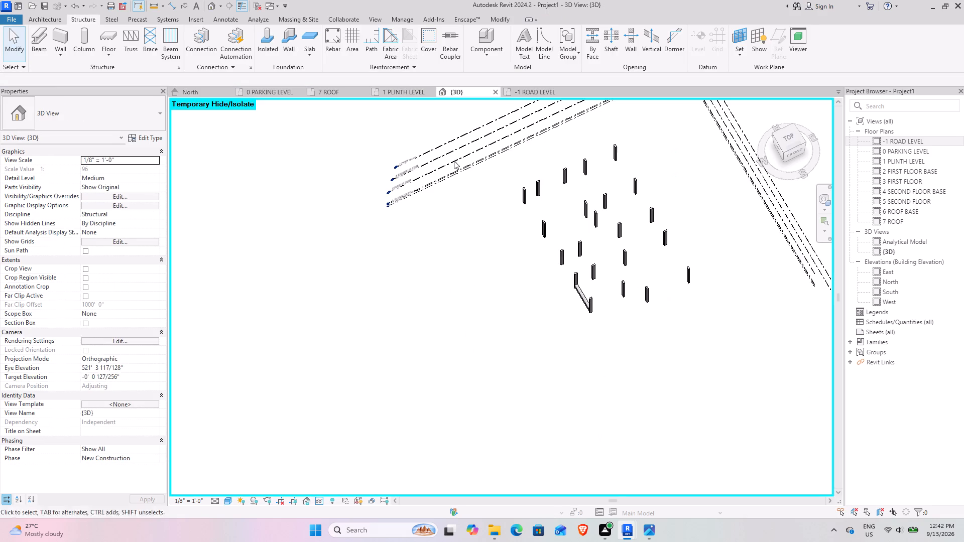
scroll(578, 324, up, 9)
shift+middle_drag(540, 327, 561, 294)
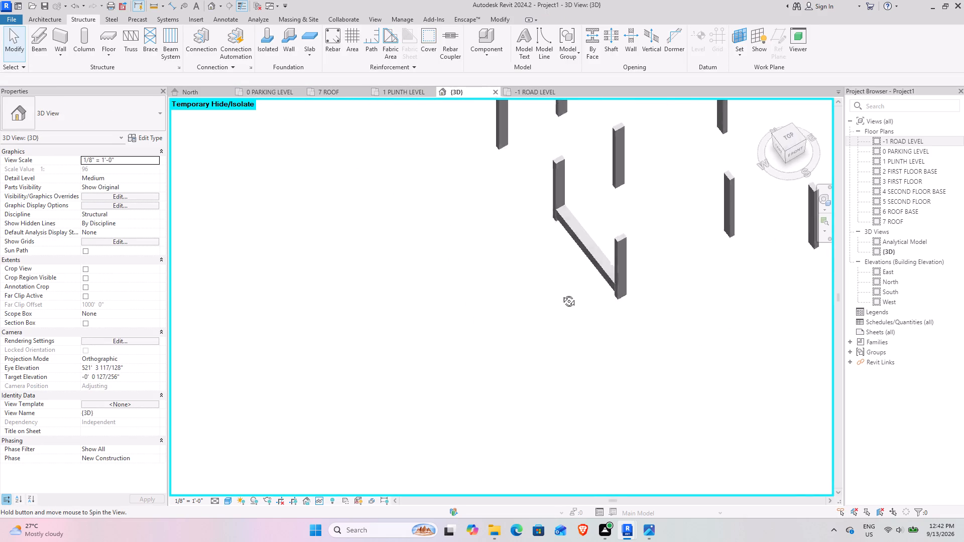
shift+middle_drag(561, 294, 623, 200)
scroll(618, 288, up, 4)
scroll(566, 355, up, 1)
shift+middle_drag(568, 338, 600, 290)
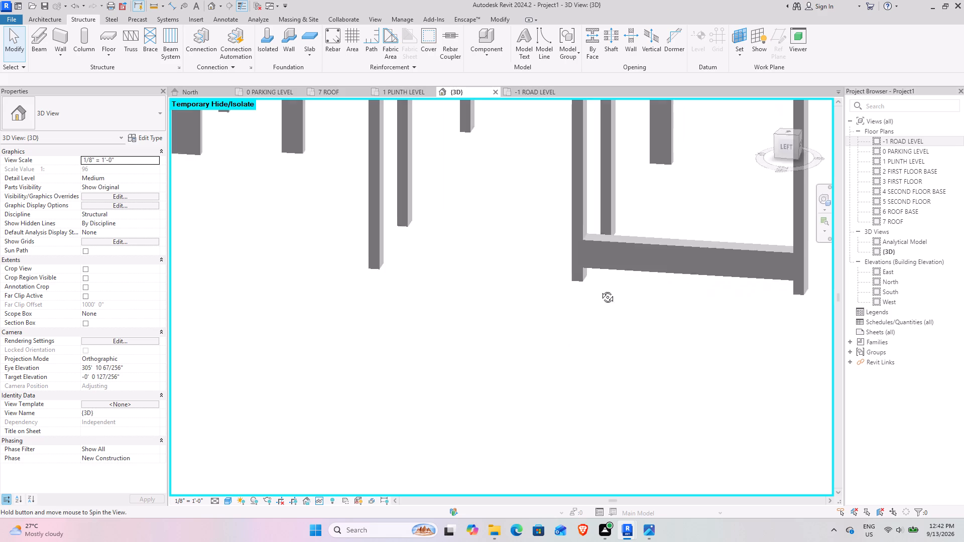
shift+middle_drag(600, 290, 600, 285)
scroll(600, 281, down, 5)
middle_drag(634, 293, 525, 267)
shift+middle_drag(535, 267, 584, 259)
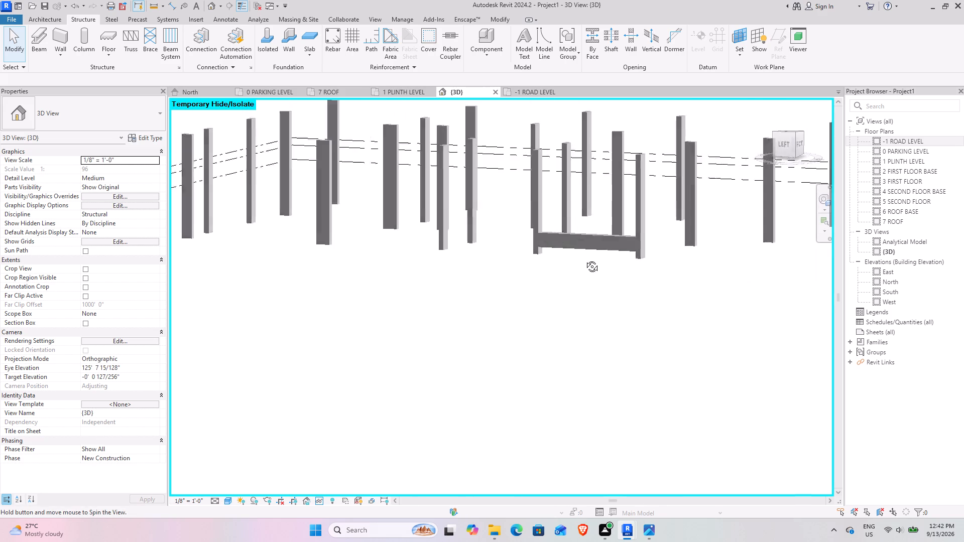
shift+middle_drag(584, 259, 621, 403)
scroll(680, 300, up, 9)
shift+middle_drag(560, 361, 478, 362)
scroll(460, 323, down, 5)
middle_drag(474, 317, 495, 420)
middle_drag(483, 412, 559, 350)
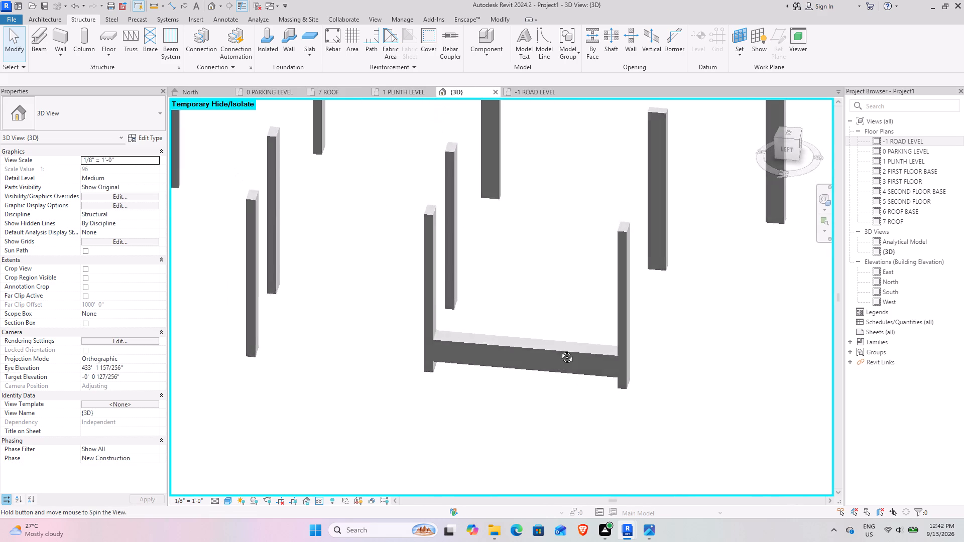
middle_drag(559, 350, 567, 434)
middle_drag(566, 434, 576, 380)
scroll(573, 367, down, 5)
shift+middle_drag(573, 413, 516, 304)
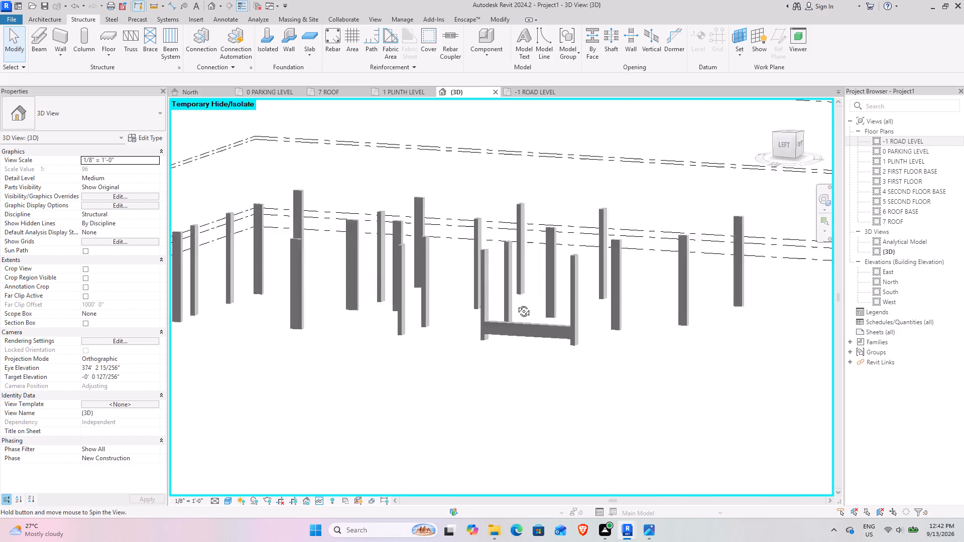
shift+middle_drag(516, 304, 442, 311)
scroll(558, 309, up, 8)
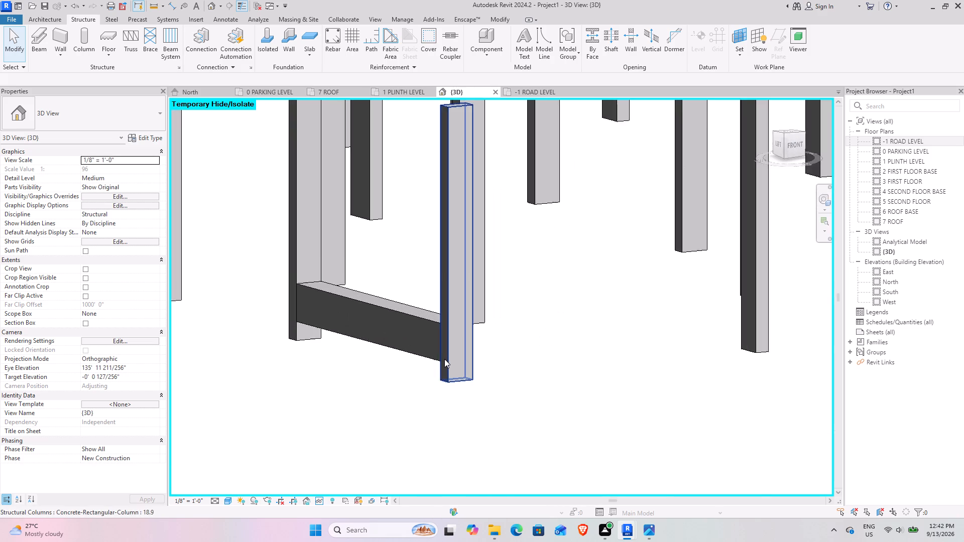
middle_drag(444, 359, 433, 404)
scroll(420, 376, down, 5)
shift+middle_drag(396, 380, 416, 359)
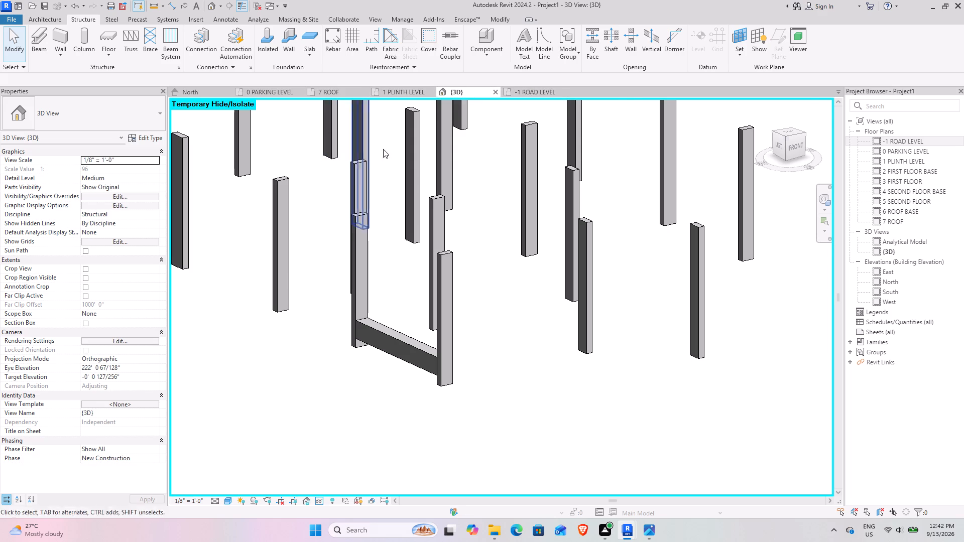
scroll(380, 341, down, 5)
shift+middle_drag(378, 397, 479, 366)
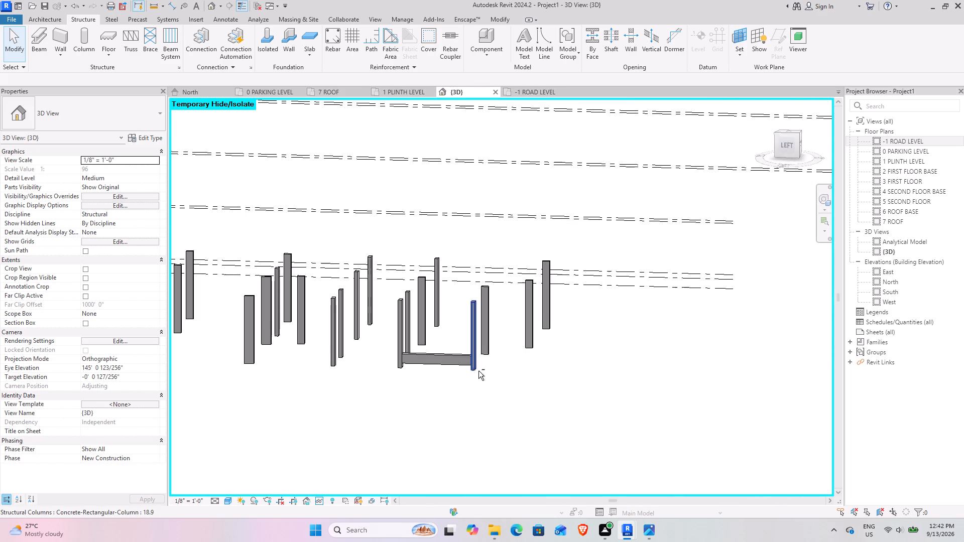
scroll(474, 375, up, 9)
shift+middle_drag(473, 377, 526, 340)
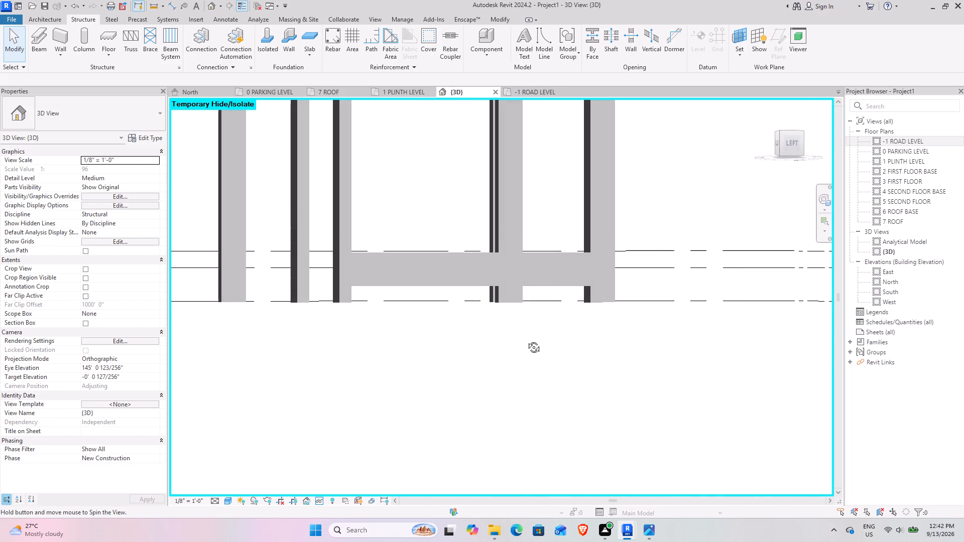
shift+middle_drag(526, 340, 462, 400)
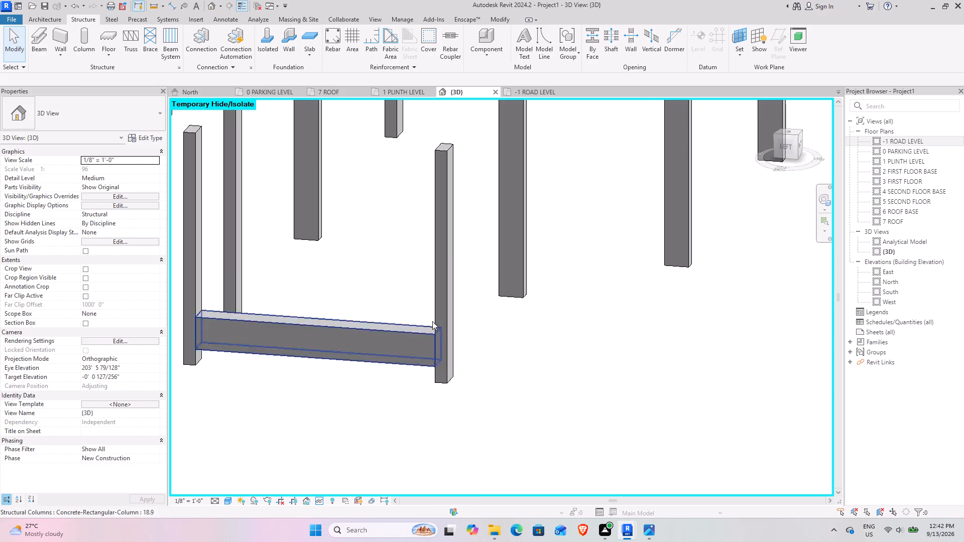
Place an 18.24 concrete beam in the 1 PLINTH LEVEL plan from the corner column beside the DN label to the column beside the double door.
click(415, 87)
scroll(458, 332, down, 5)
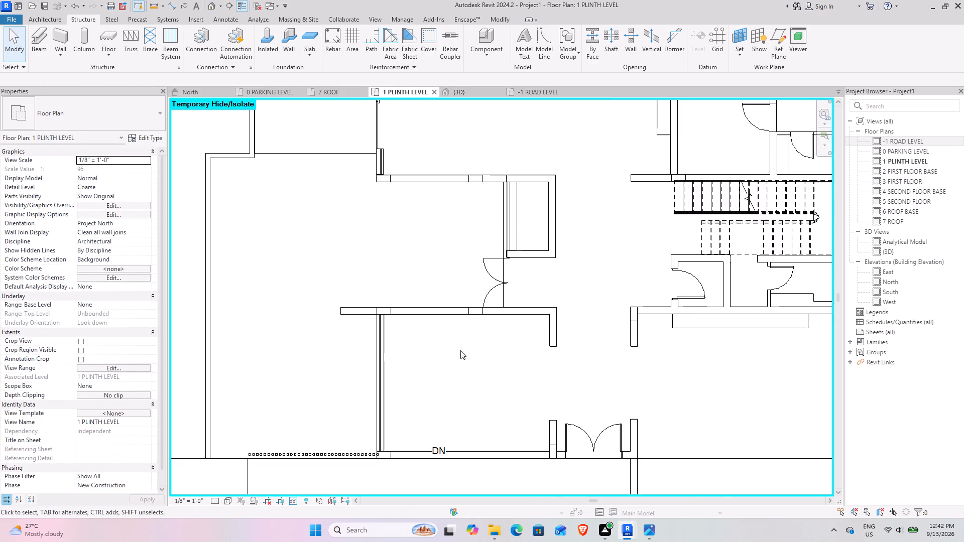
middle_drag(458, 358, 381, 203)
scroll(407, 265, down, 5)
middle_drag(371, 355, 406, 403)
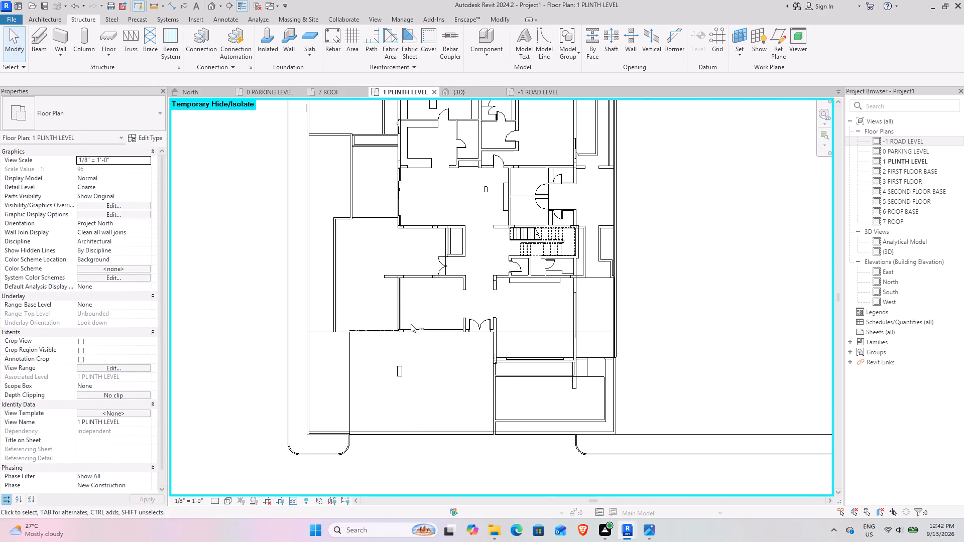
scroll(407, 303, up, 9)
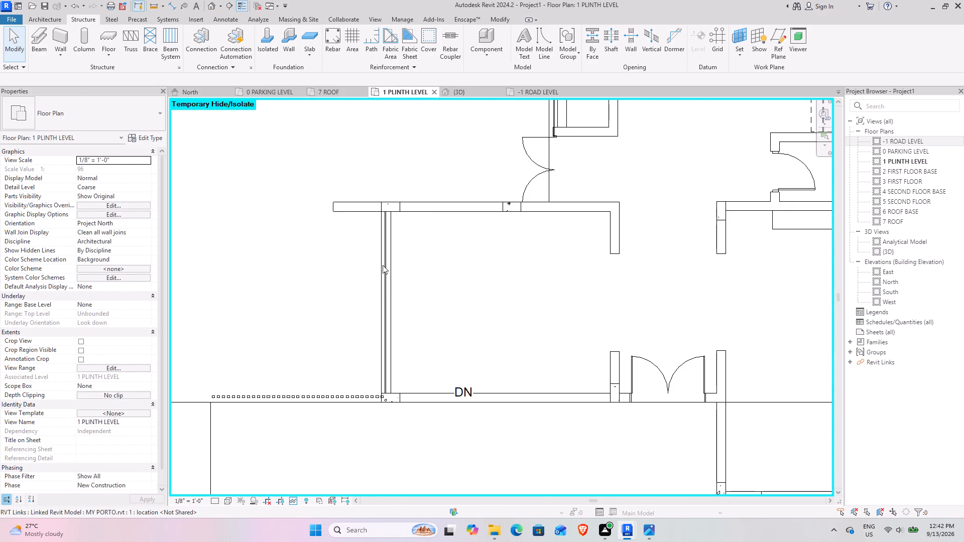
double_click(430, 301)
middle_drag(458, 268, 428, 283)
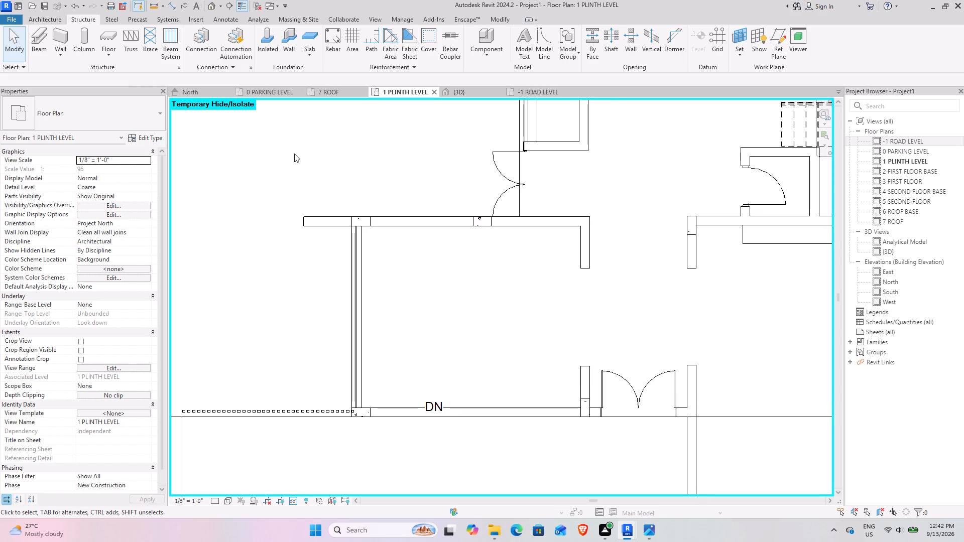
click(32, 38)
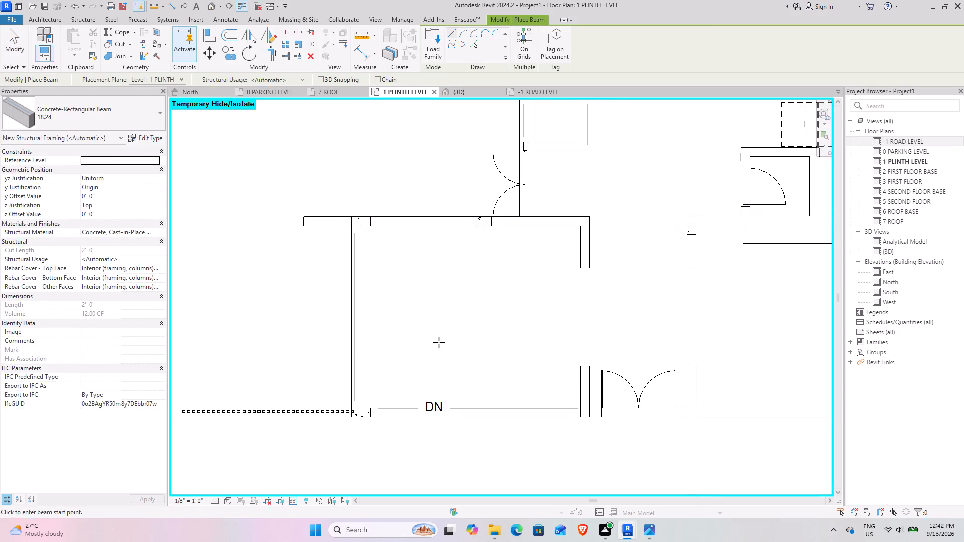
middle_drag(435, 340, 352, 413)
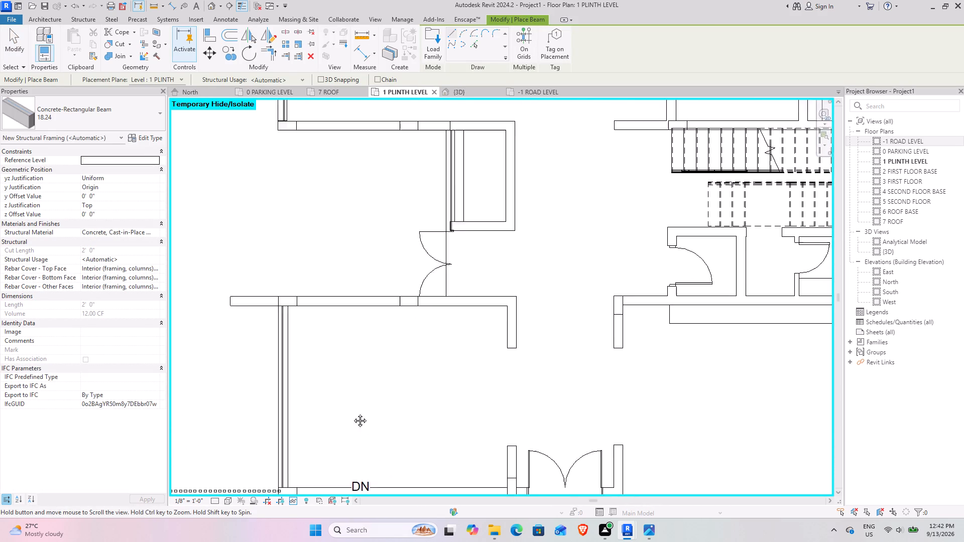
middle_drag(352, 413, 299, 371)
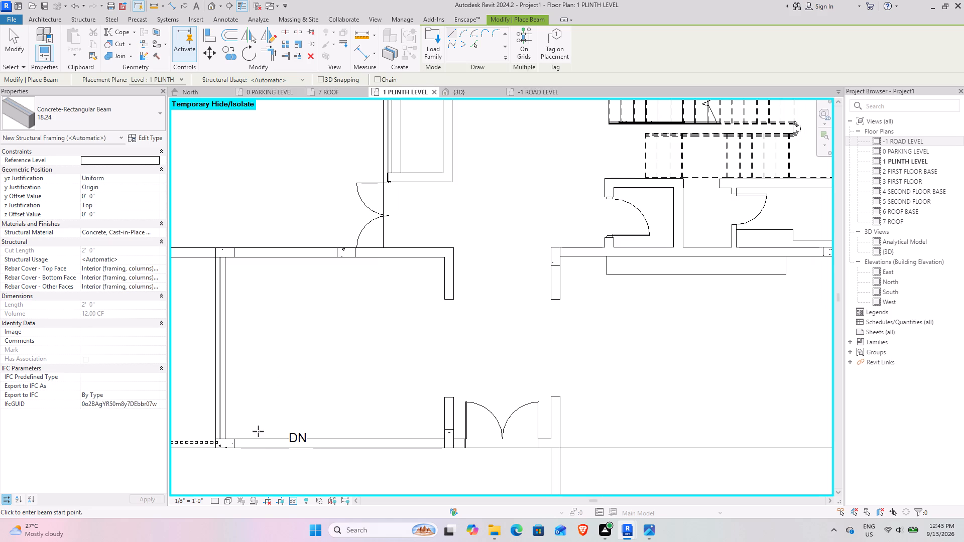
scroll(227, 440, up, 9)
middle_drag(247, 398, 296, 323)
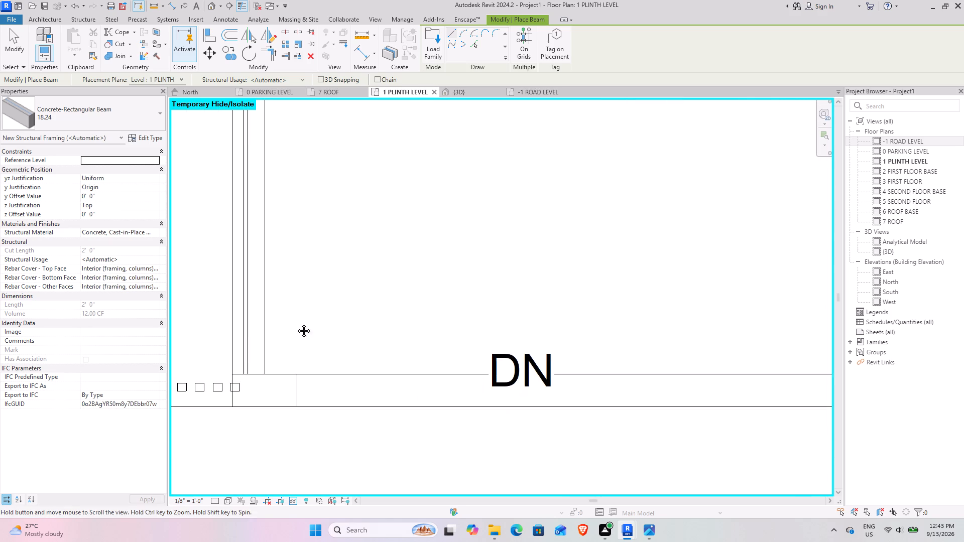
middle_drag(296, 323, 298, 320)
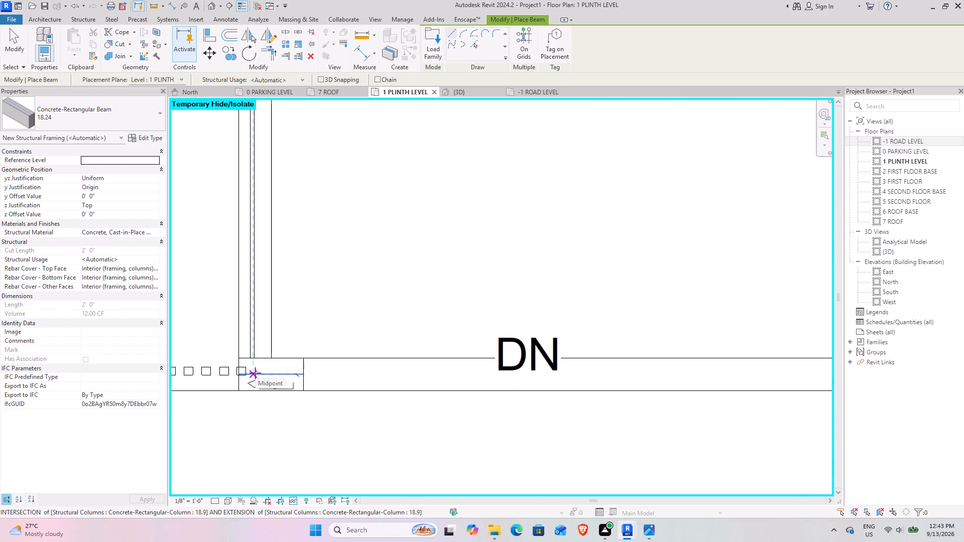
click(252, 372)
scroll(477, 368, down, 4)
middle_drag(594, 369, 391, 369)
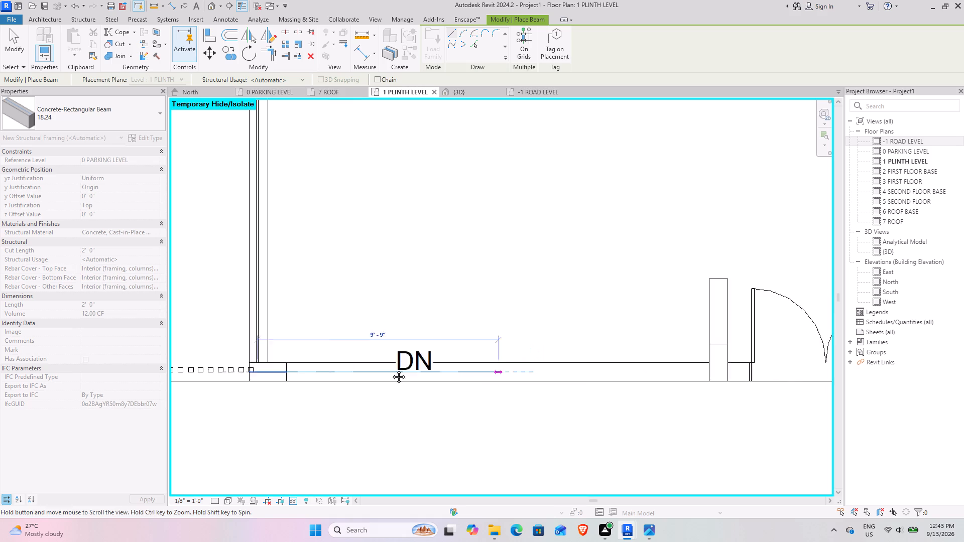
middle_drag(391, 369, 326, 369)
click(546, 369)
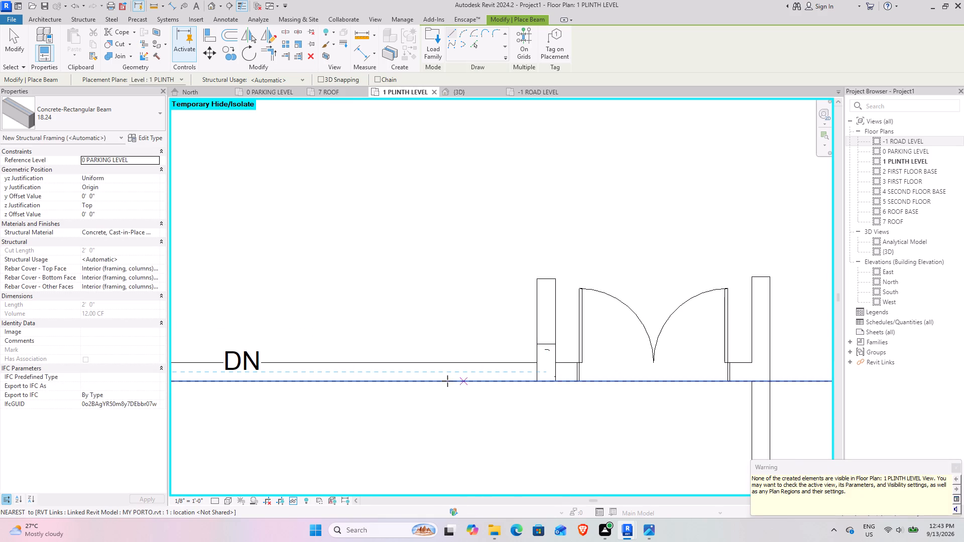
click(956, 463)
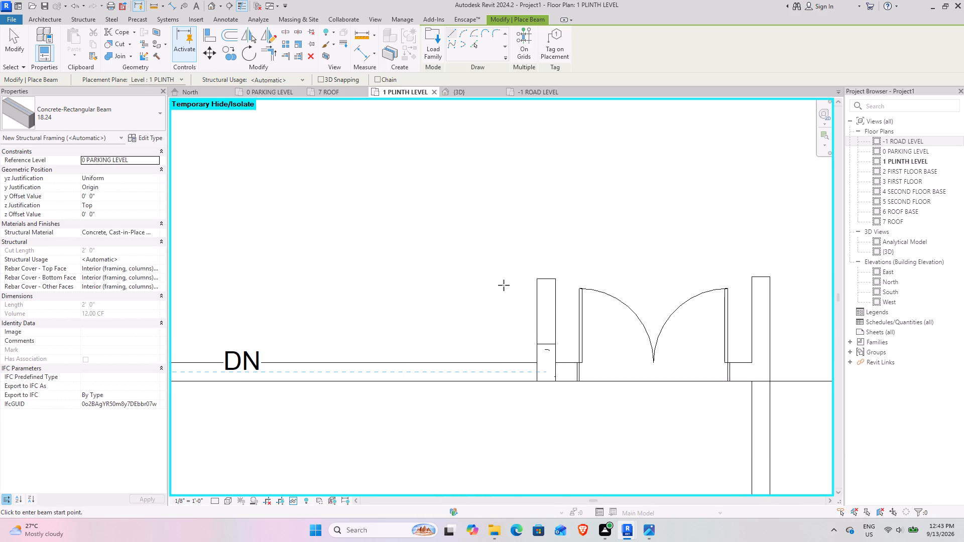
Examine the new front beam in the 3D view, checking how it meets the side beam and the corner column.
click(457, 95)
shift+middle_drag(536, 373, 577, 399)
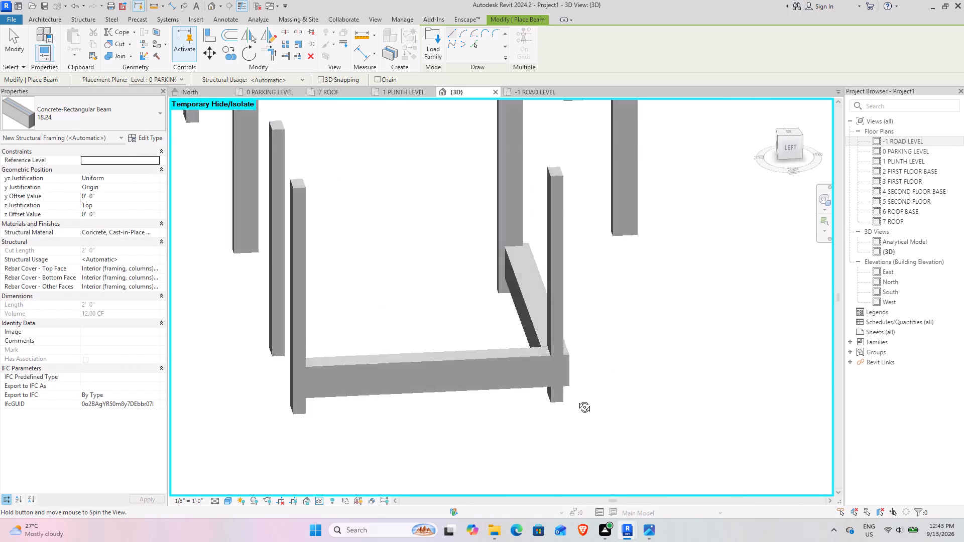
shift+middle_drag(577, 399, 565, 431)
shift+middle_drag(552, 409, 559, 445)
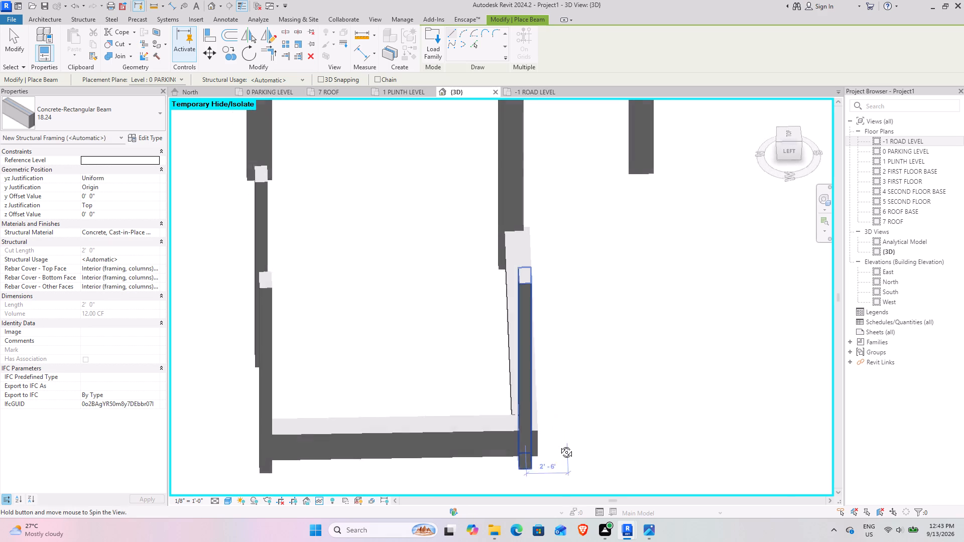
shift+middle_drag(559, 445, 550, 454)
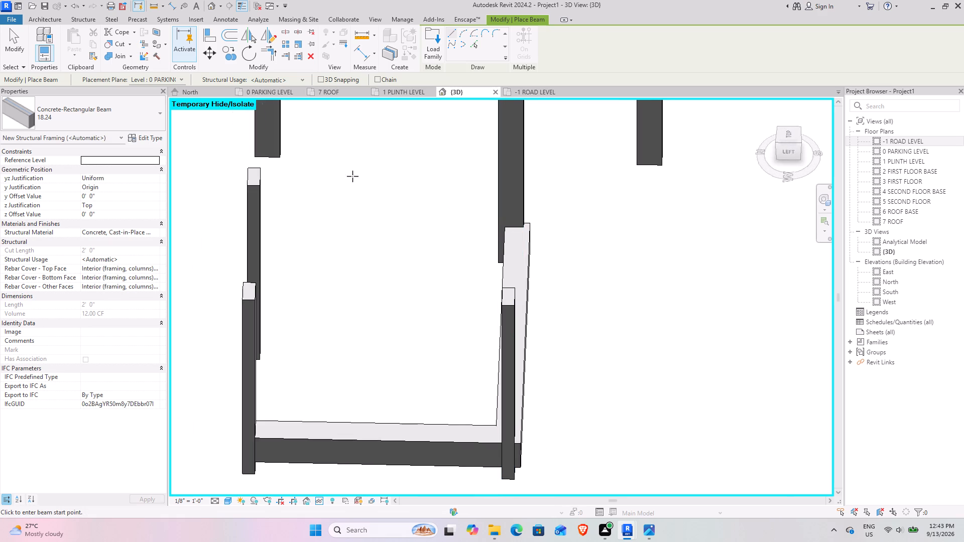
click(13, 33)
click(526, 286)
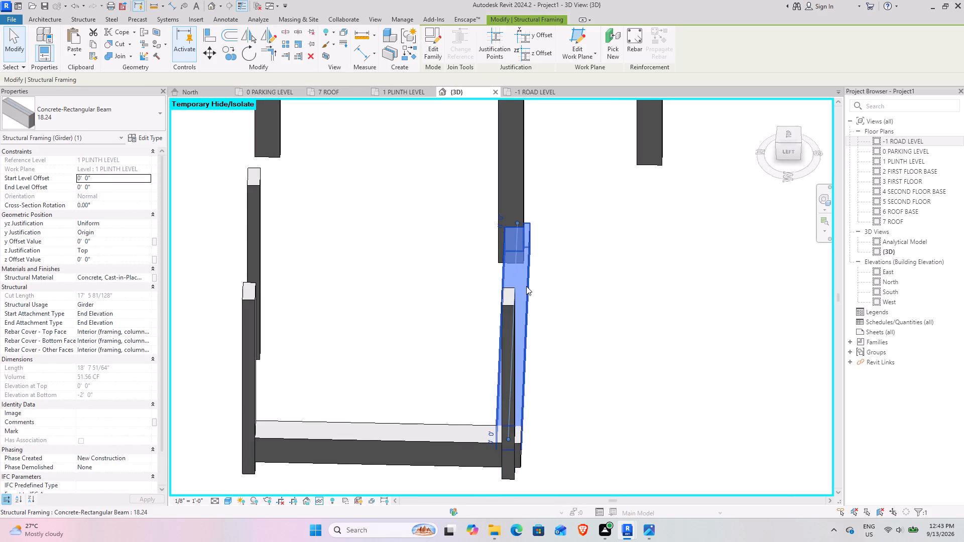
scroll(526, 286, down, 5)
shift+middle_drag(564, 309, 584, 326)
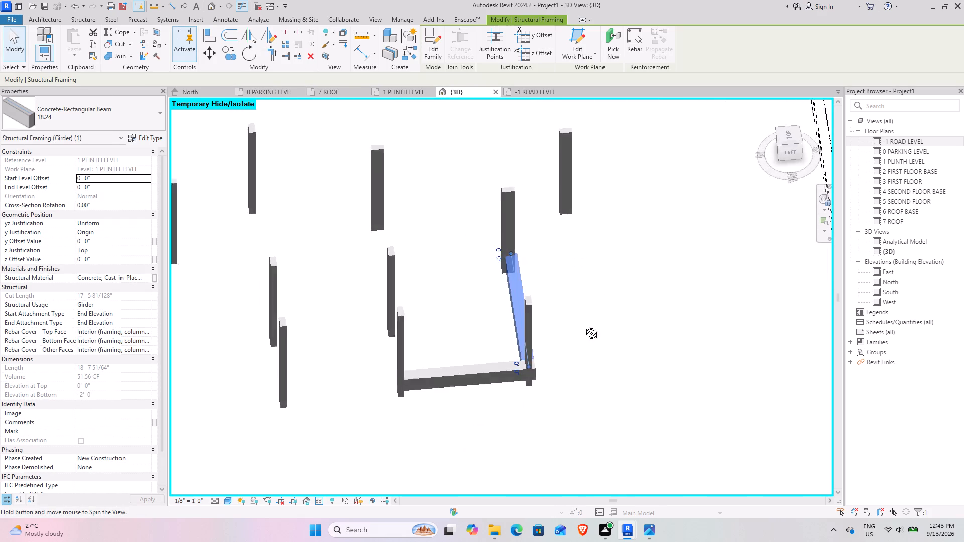
shift+middle_drag(584, 326, 550, 399)
scroll(518, 386, up, 10)
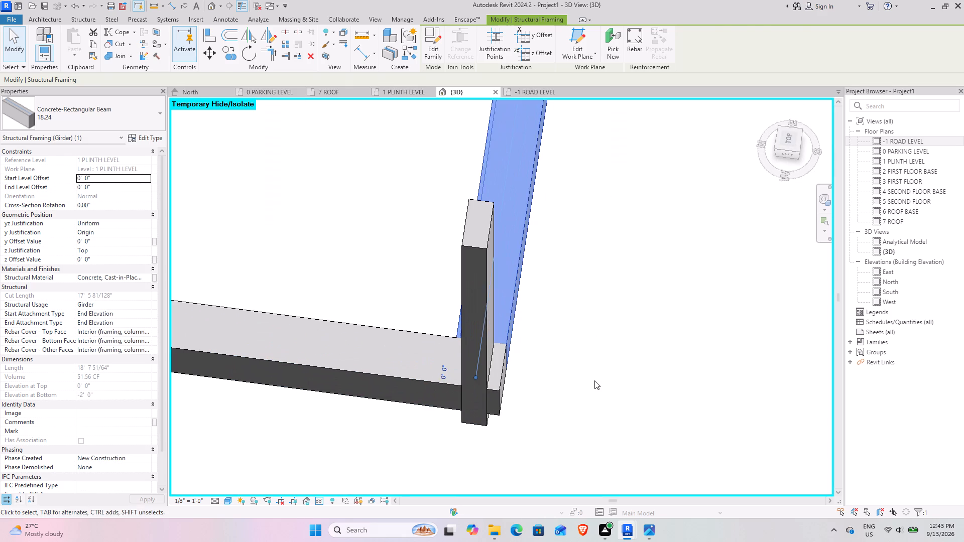
click(595, 380)
shift+middle_drag(593, 345, 603, 294)
scroll(607, 293, down, 5)
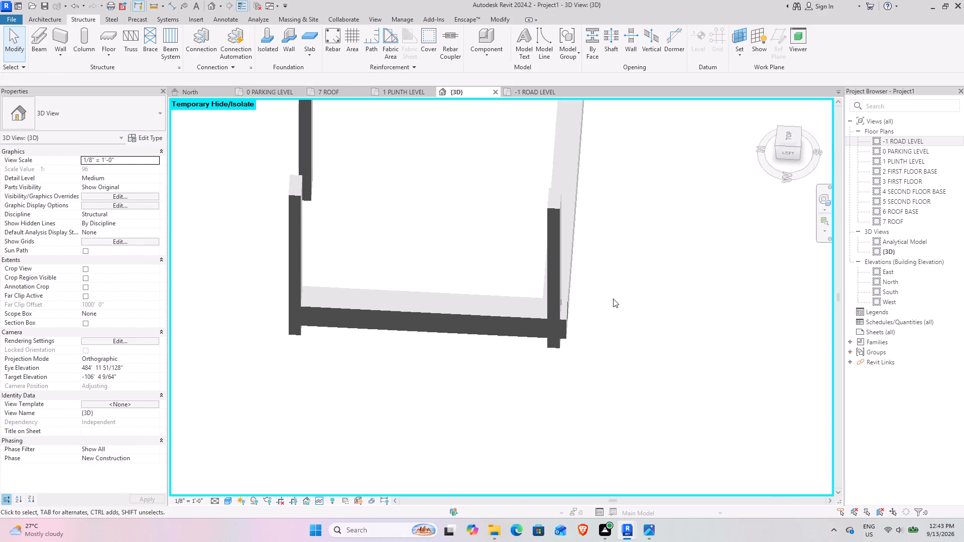
middle_drag(623, 304, 596, 381)
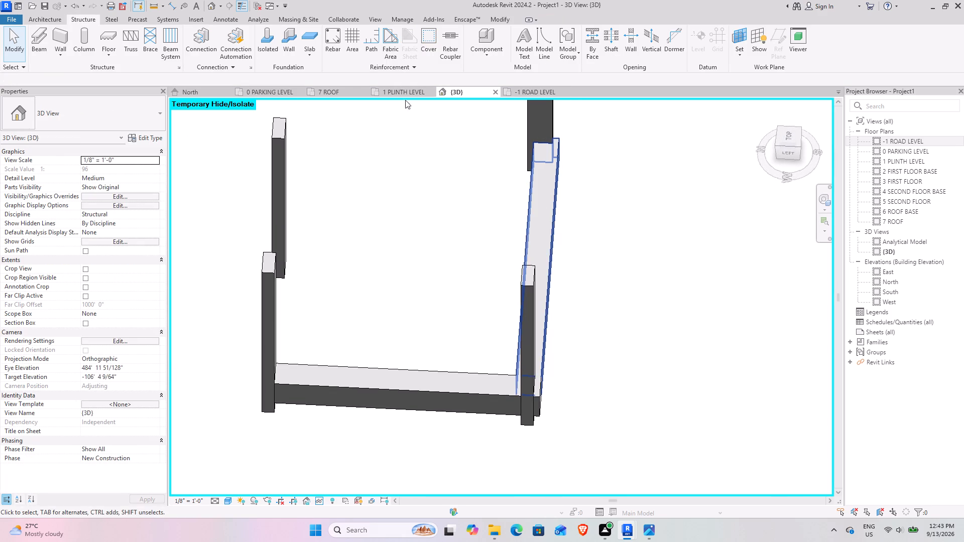
In the -1 ROAD LEVEL plan, align the outer edge of the front 18.24 beam with the outer face of its columns.
click(544, 94)
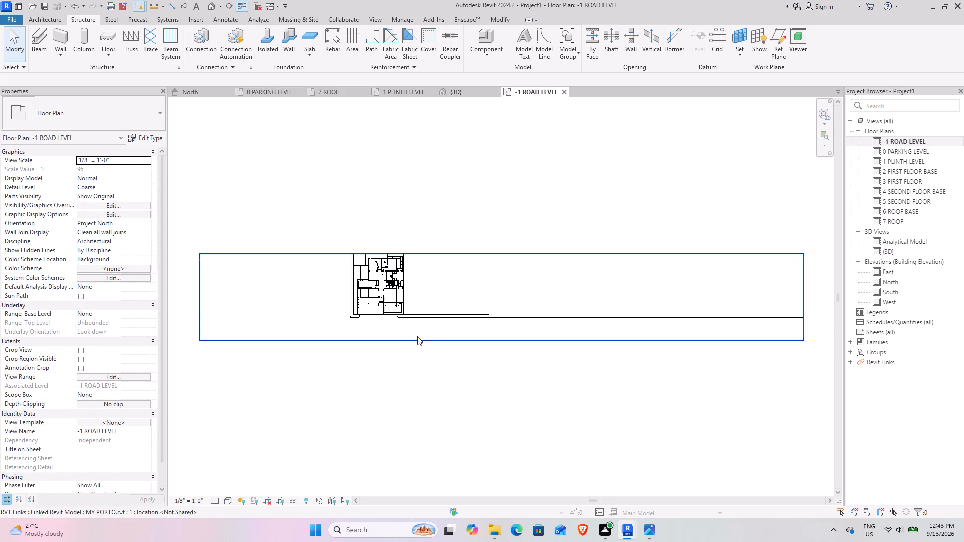
scroll(344, 307, up, 19)
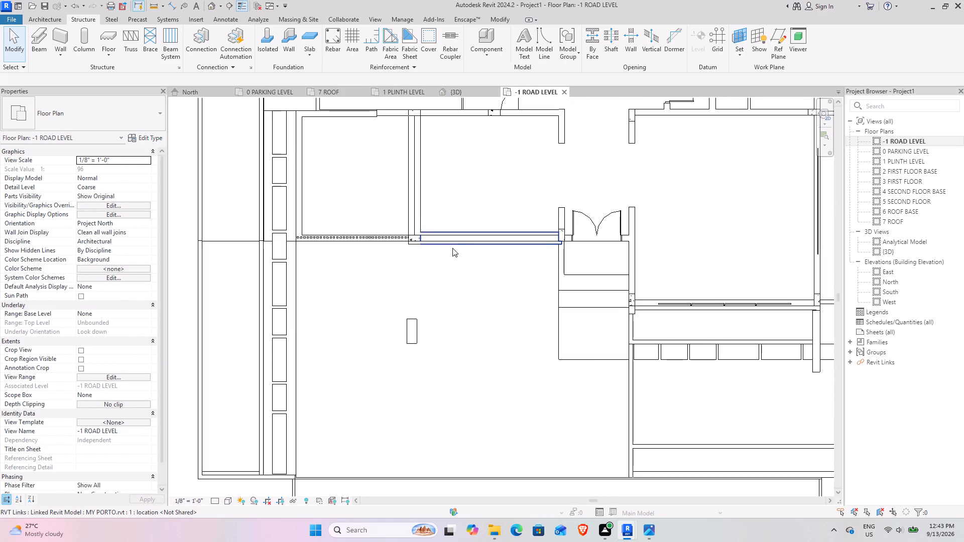
middle_drag(461, 264, 389, 350)
scroll(391, 350, up, 5)
click(431, 311)
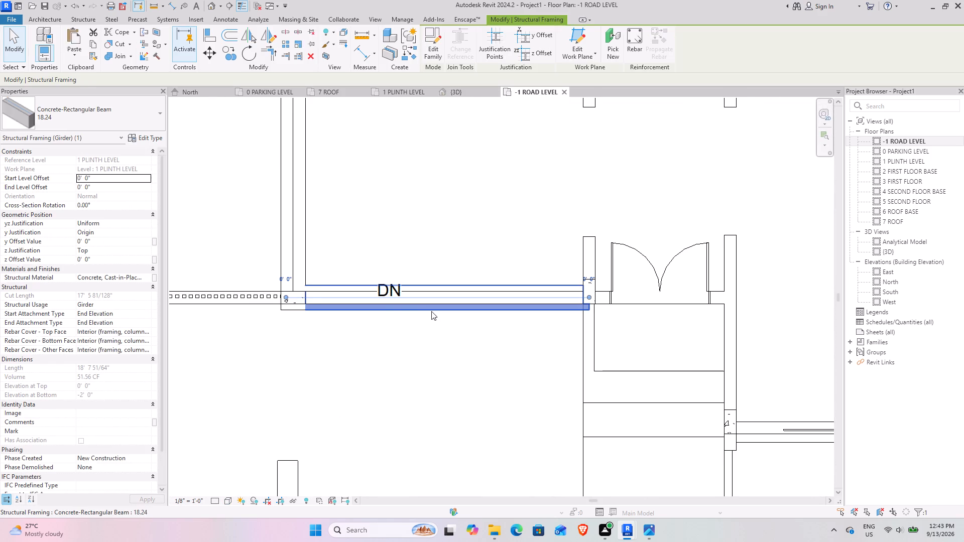
scroll(326, 258, up, 4)
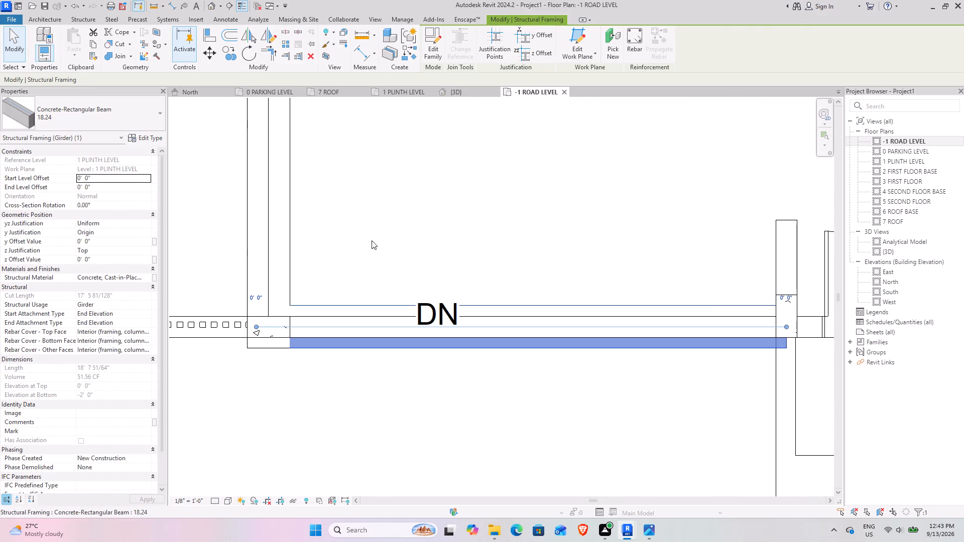
click(452, 240)
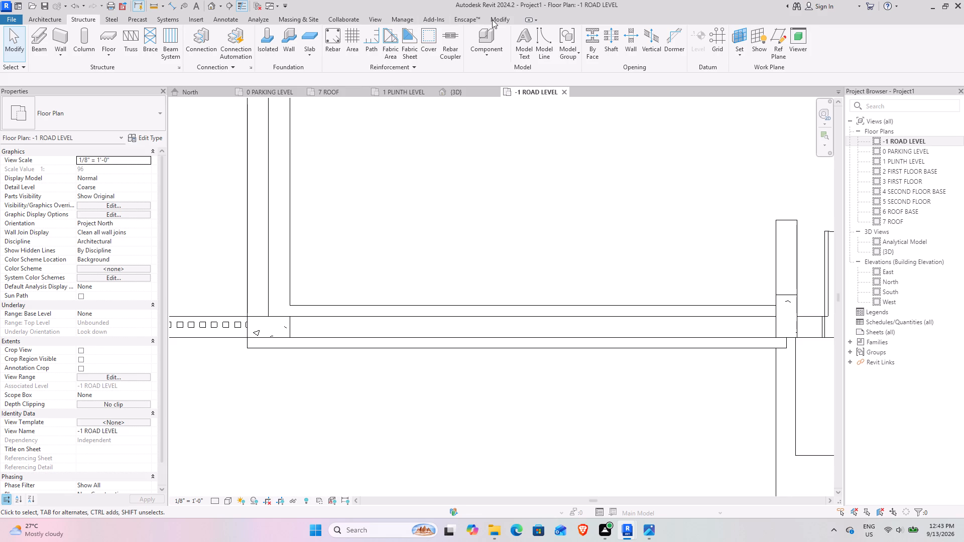
click(492, 20)
click(212, 39)
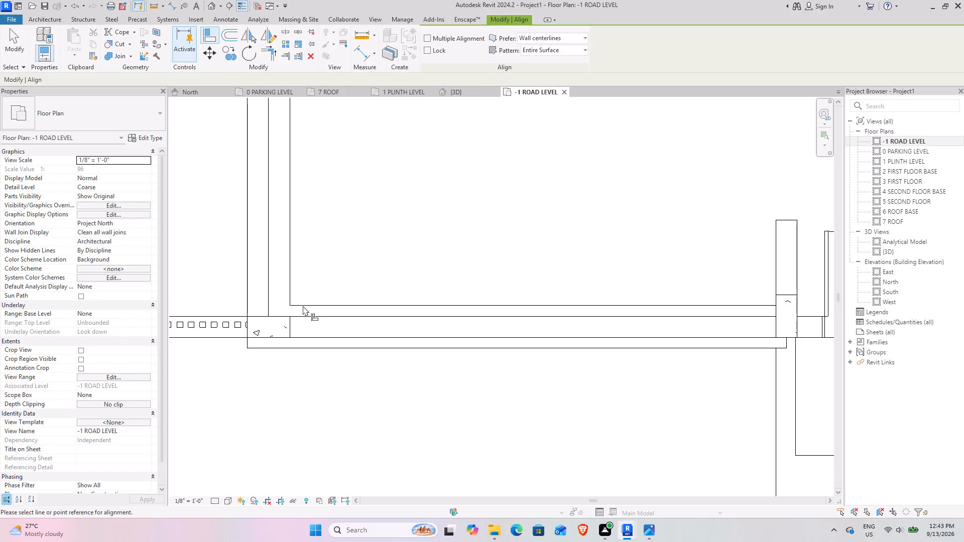
click(260, 336)
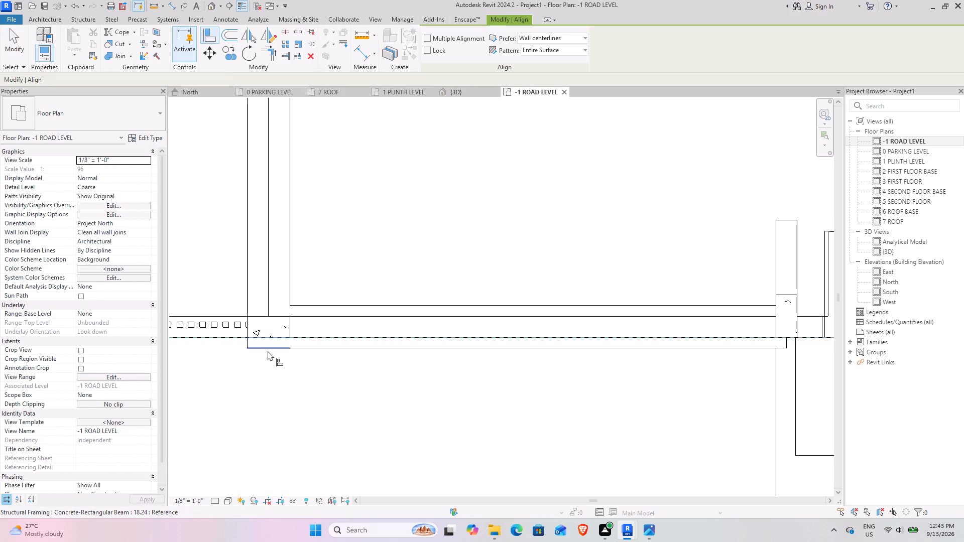
click(268, 351)
click(796, 505)
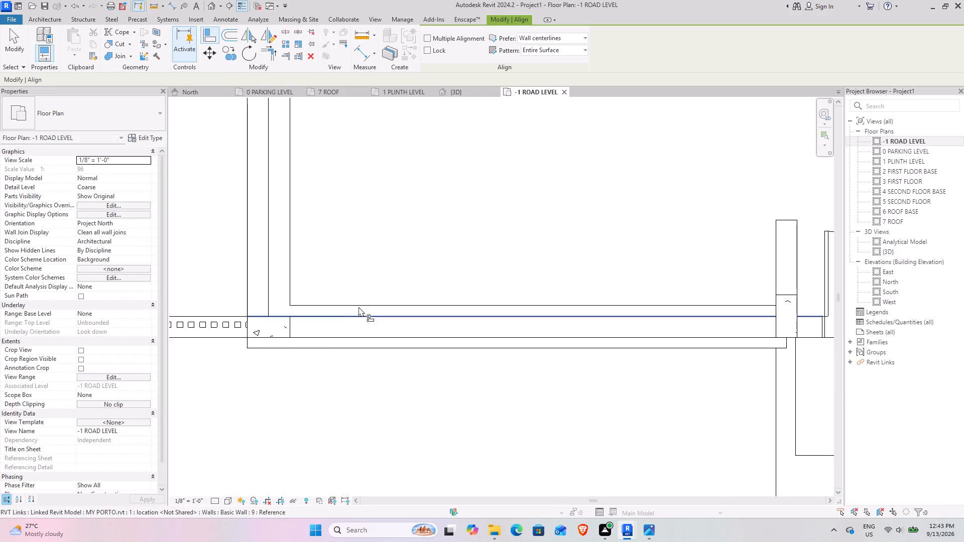
click(410, 340)
click(413, 351)
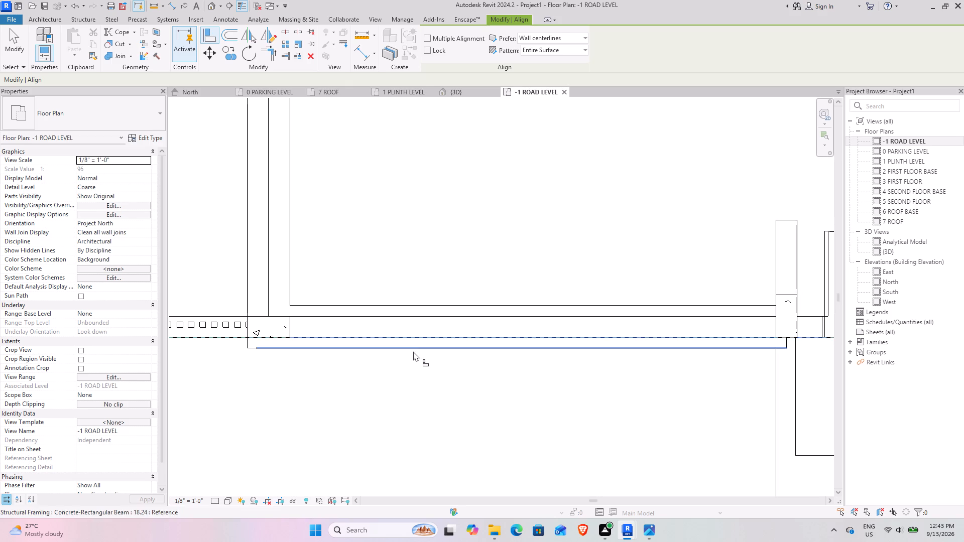
scroll(438, 336, down, 3)
middle_drag(464, 339, 451, 384)
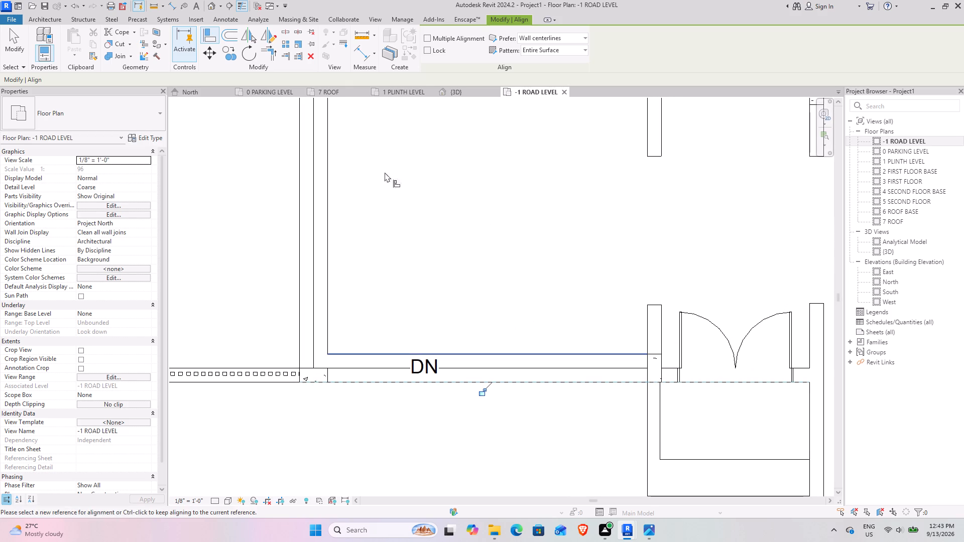
click(8, 45)
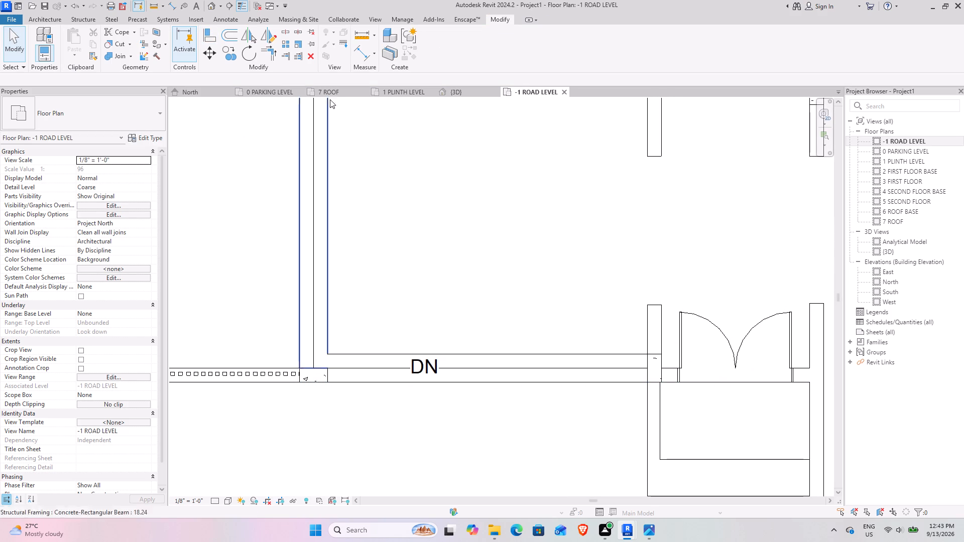
Examine the aligned front beam in the 3D view, checking its corner joint with the side beam and its fit against the columns.
click(470, 89)
shift+middle_drag(557, 318, 586, 270)
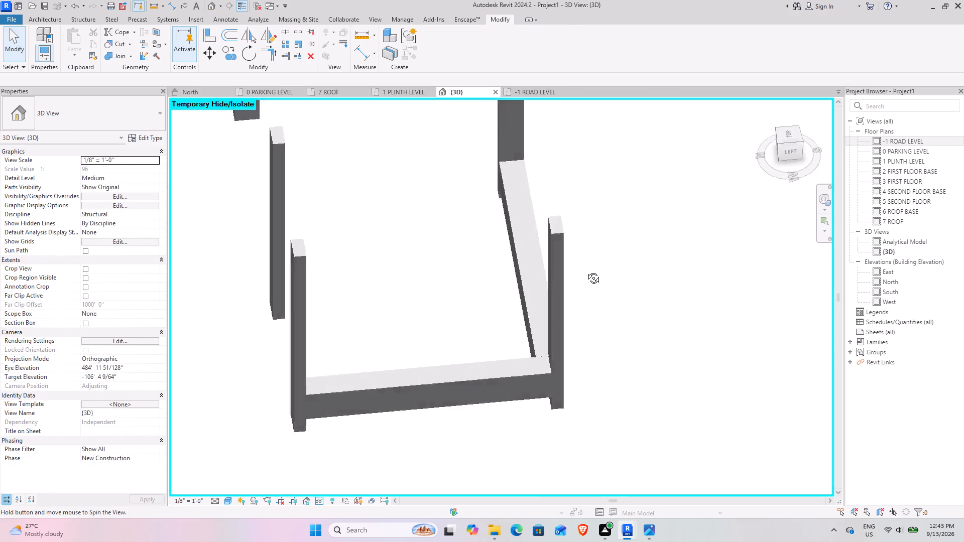
shift+middle_drag(586, 270, 570, 340)
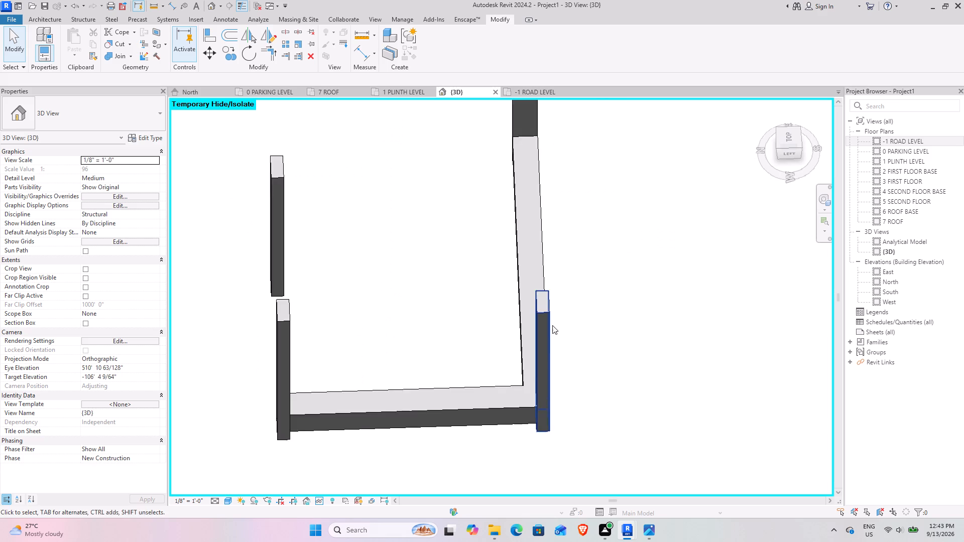
scroll(552, 325, down, 5)
shift+middle_drag(465, 331, 332, 215)
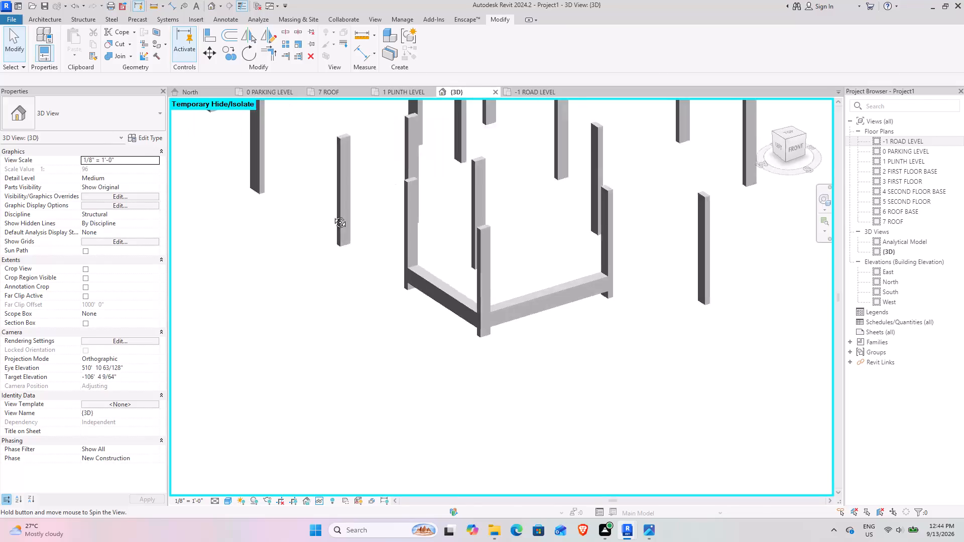
shift+middle_drag(332, 215, 358, 349)
shift+middle_drag(385, 348, 423, 340)
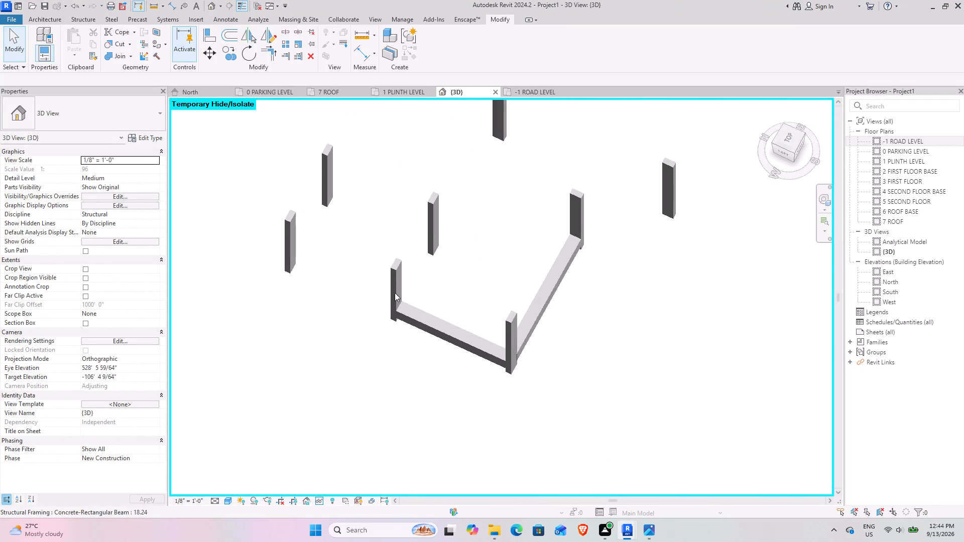
Examine the -1 ROAD LEVEL plan around the side beam, the staircase and the interior columns to locate the next beam run.
click(544, 95)
scroll(477, 337, down, 5)
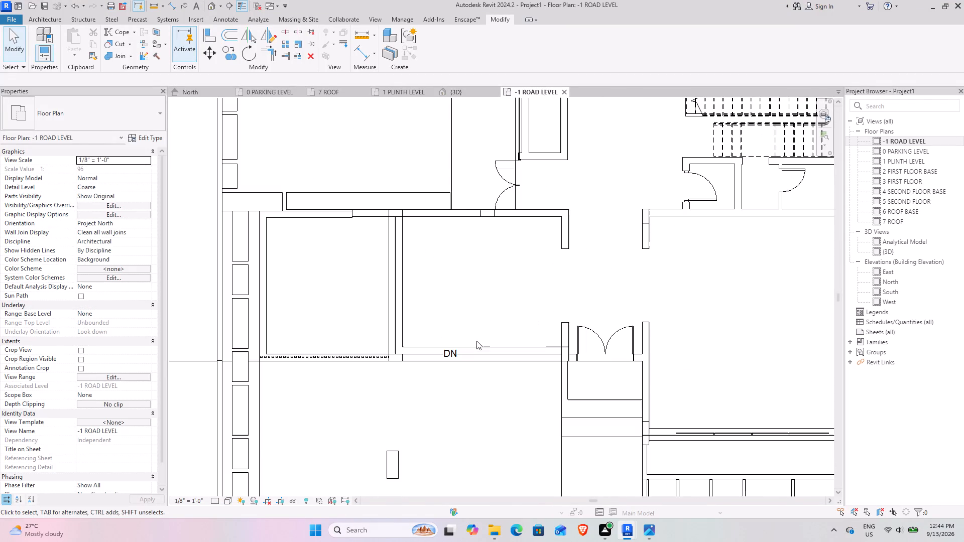
middle_drag(520, 286, 383, 298)
middle_drag(263, 270, 302, 326)
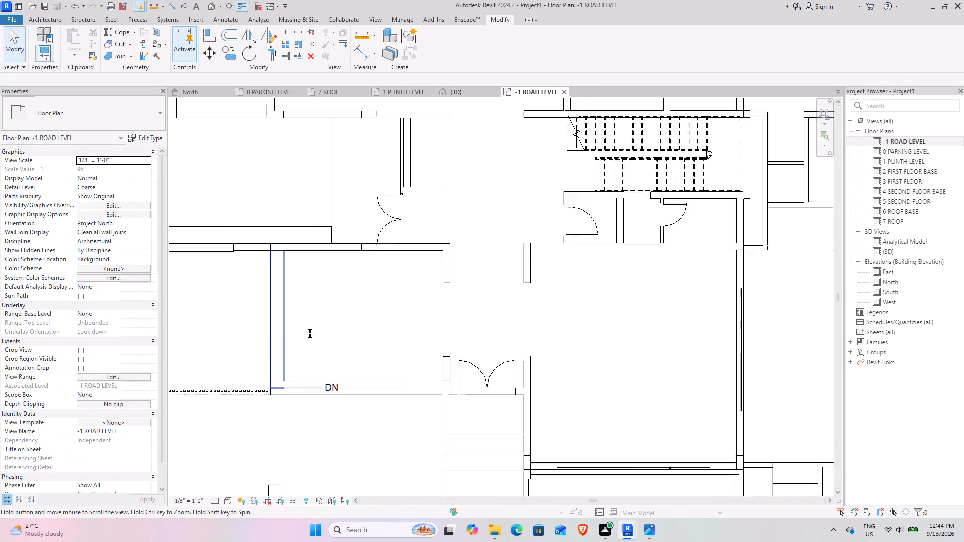
middle_drag(302, 326, 330, 373)
scroll(315, 184, up, 4)
scroll(415, 246, down, 5)
middle_drag(429, 241, 433, 284)
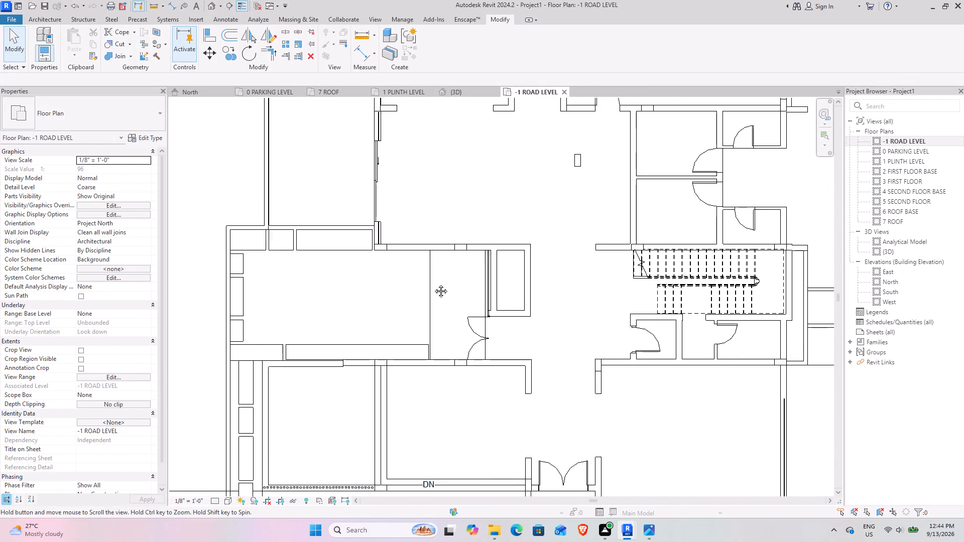
middle_drag(433, 284, 427, 311)
middle_drag(384, 218, 383, 306)
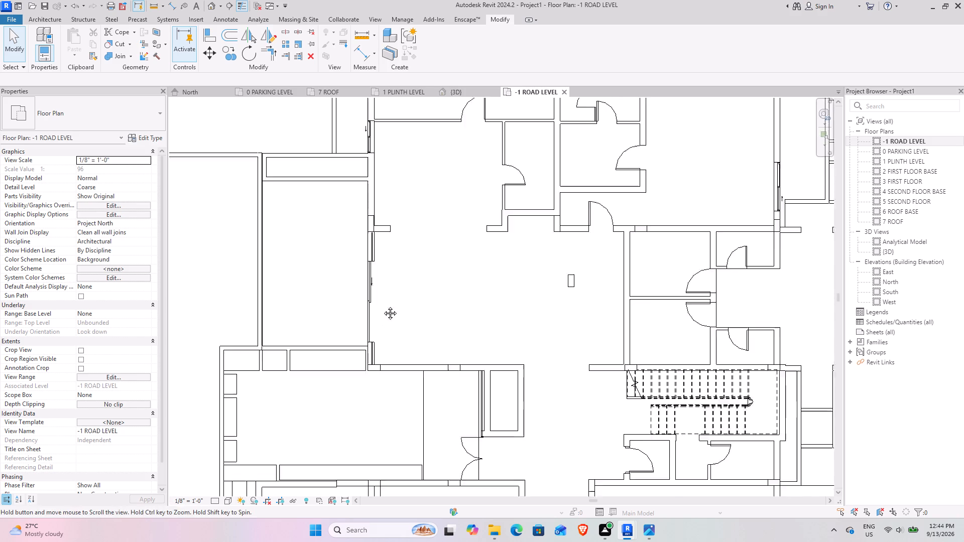
middle_drag(383, 306, 383, 349)
scroll(380, 121, up, 9)
scroll(489, 251, down, 2)
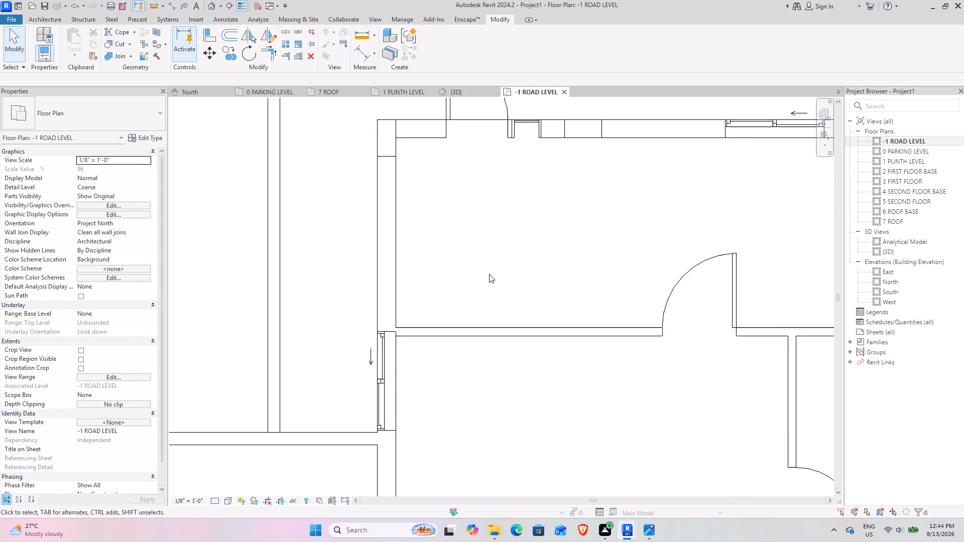
scroll(489, 274, down, 8)
middle_drag(494, 442, 352, 286)
scroll(320, 399, up, 3)
middle_drag(330, 406, 332, 384)
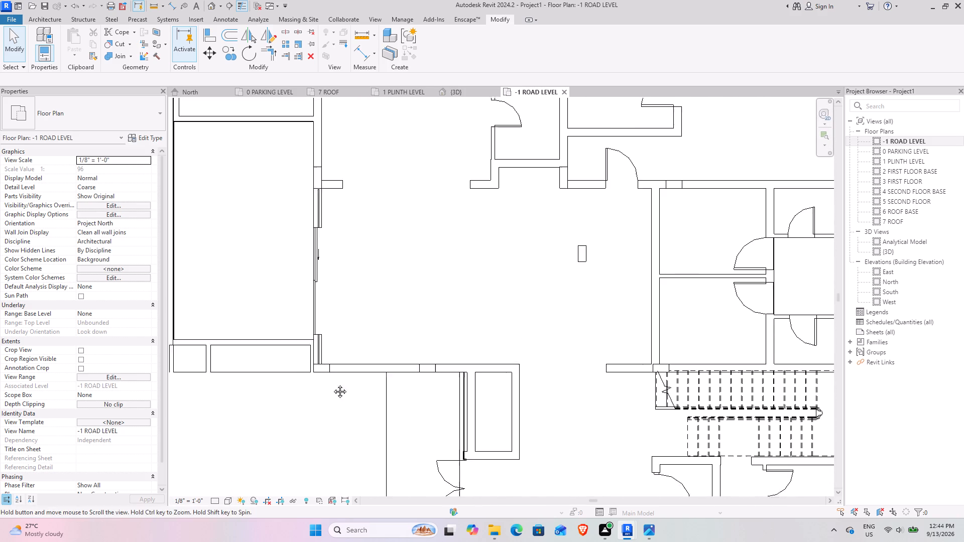
middle_drag(332, 384, 386, 238)
scroll(450, 300, down, 4)
middle_drag(471, 320, 351, 293)
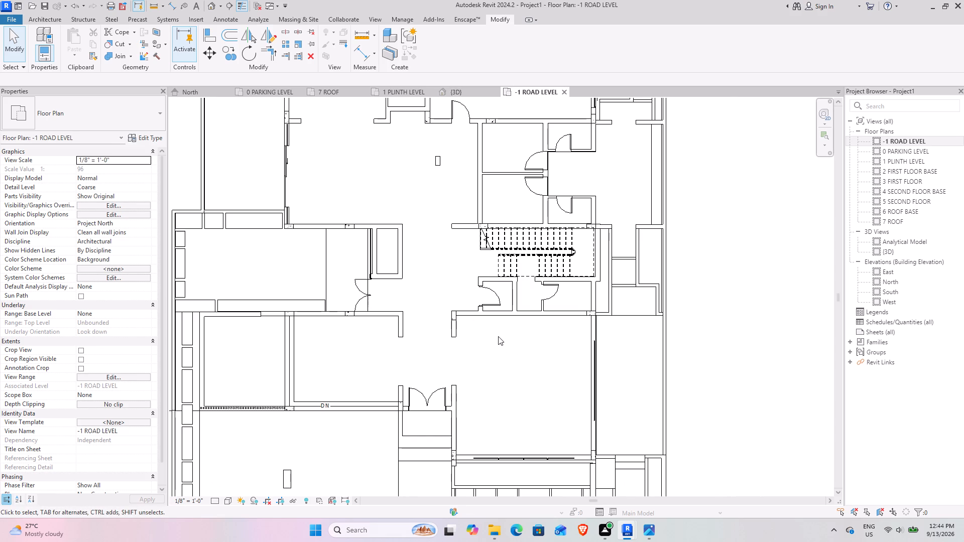
scroll(296, 318, up, 8)
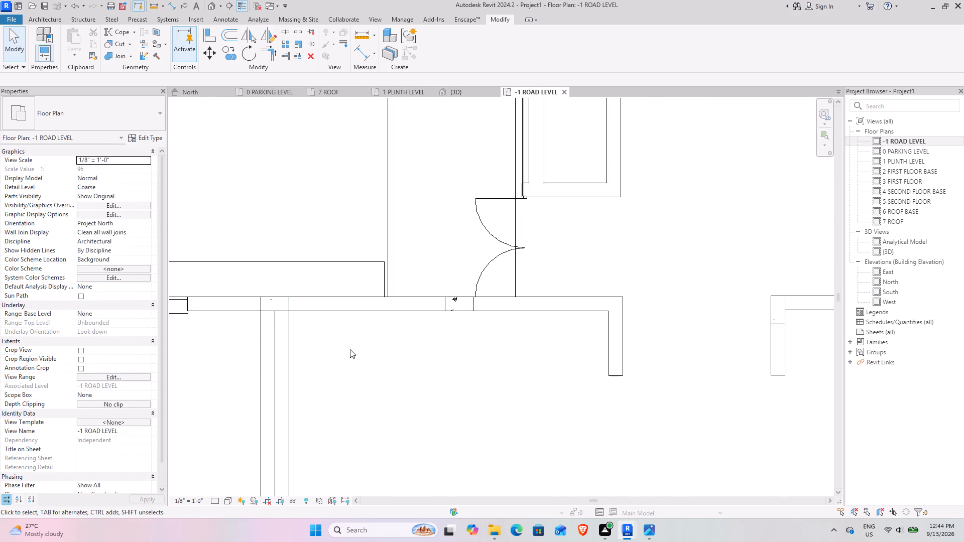
Start a beam similar to the side 18.24 concrete beam and set its y Justification to Left.
click(289, 356)
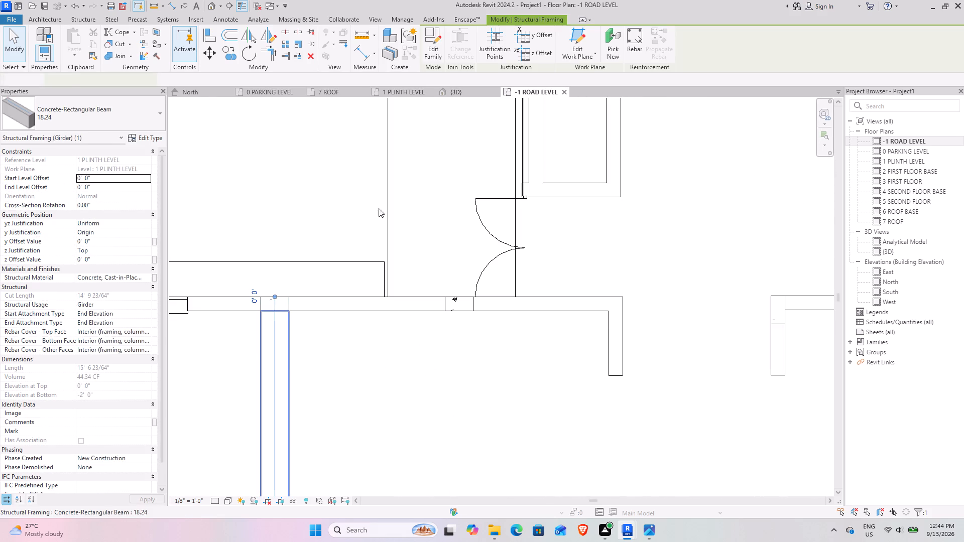
click(406, 45)
scroll(292, 316, up, 4)
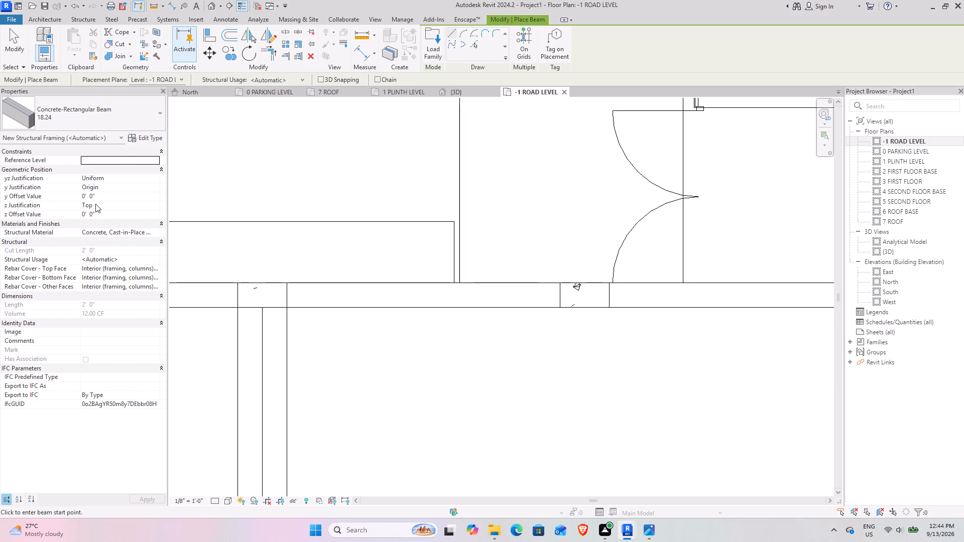
click(130, 186)
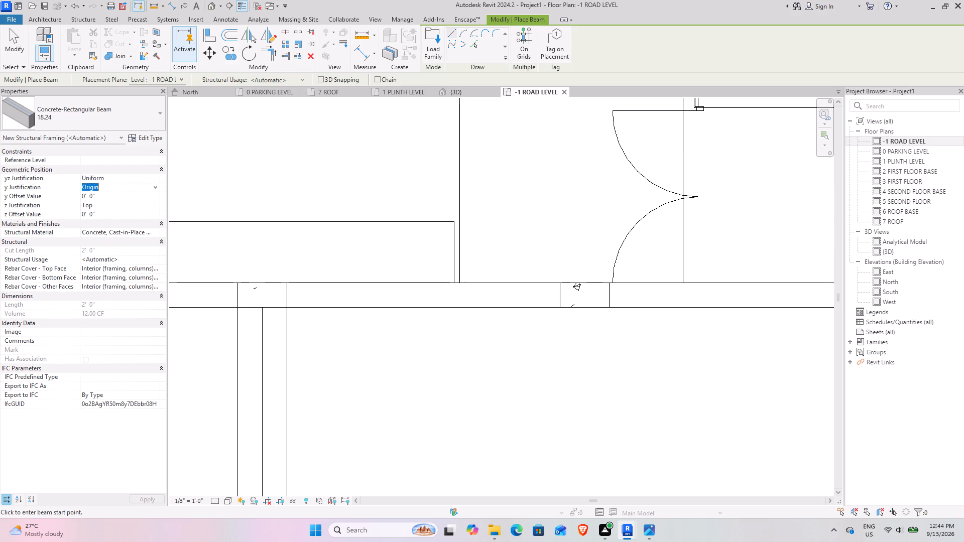
click(157, 186)
click(88, 203)
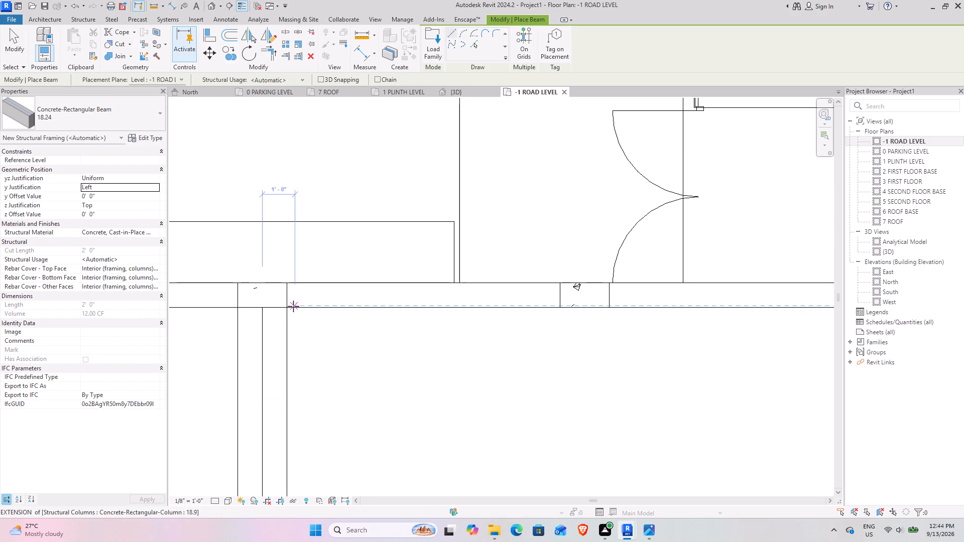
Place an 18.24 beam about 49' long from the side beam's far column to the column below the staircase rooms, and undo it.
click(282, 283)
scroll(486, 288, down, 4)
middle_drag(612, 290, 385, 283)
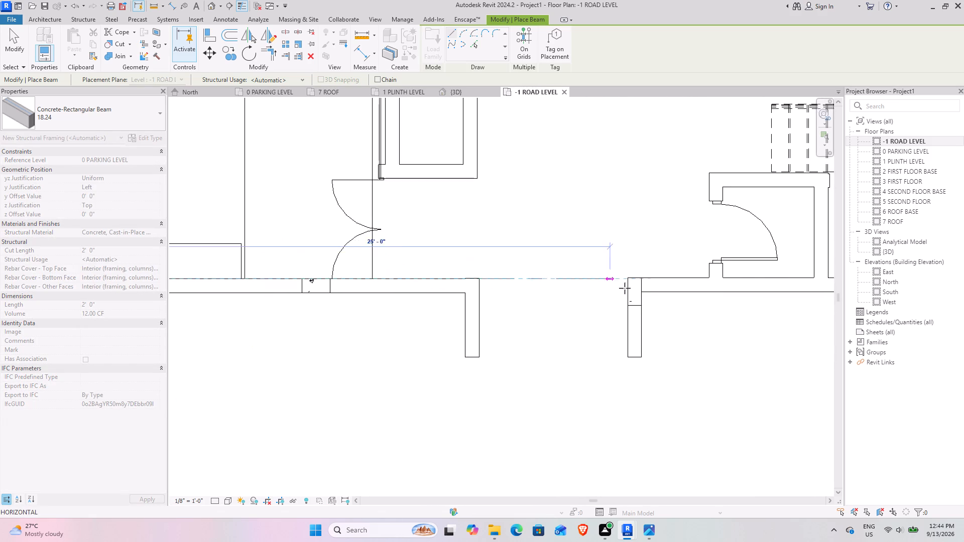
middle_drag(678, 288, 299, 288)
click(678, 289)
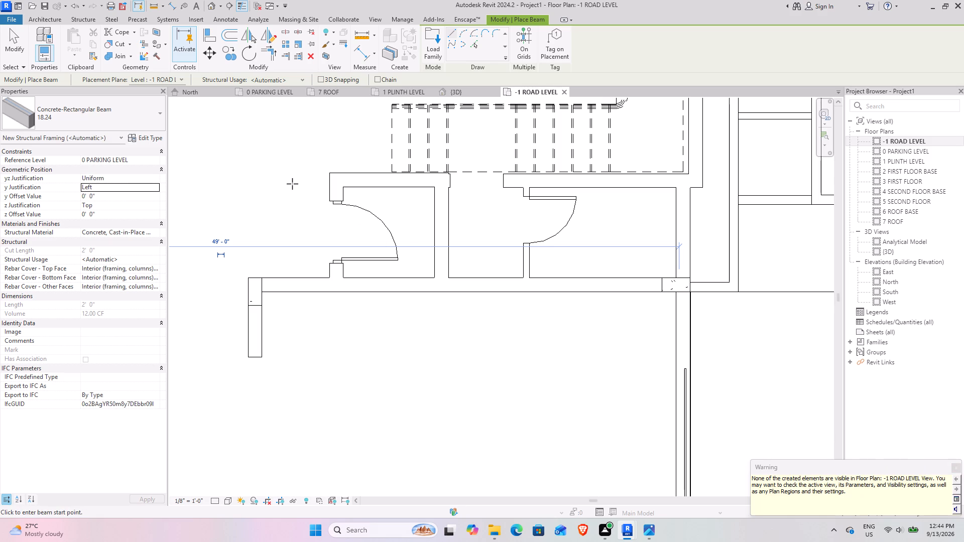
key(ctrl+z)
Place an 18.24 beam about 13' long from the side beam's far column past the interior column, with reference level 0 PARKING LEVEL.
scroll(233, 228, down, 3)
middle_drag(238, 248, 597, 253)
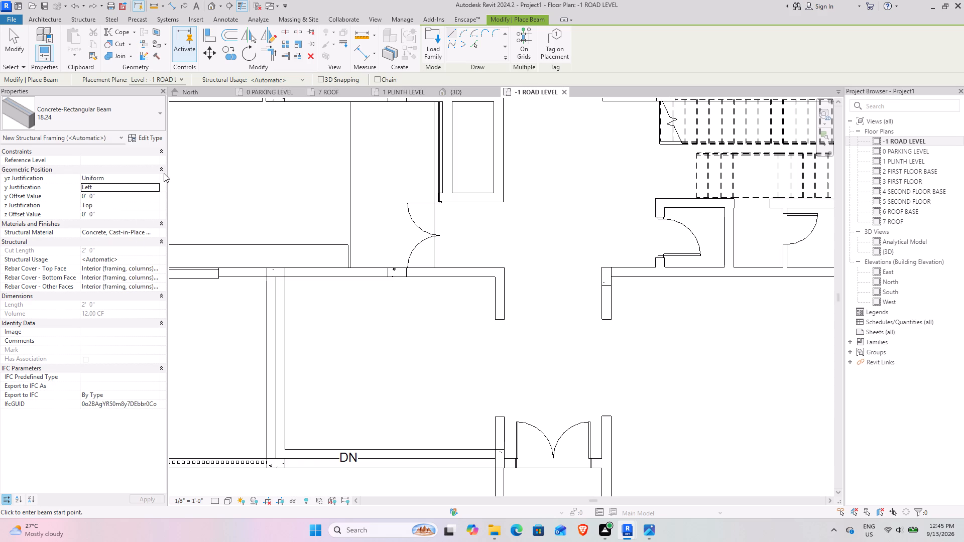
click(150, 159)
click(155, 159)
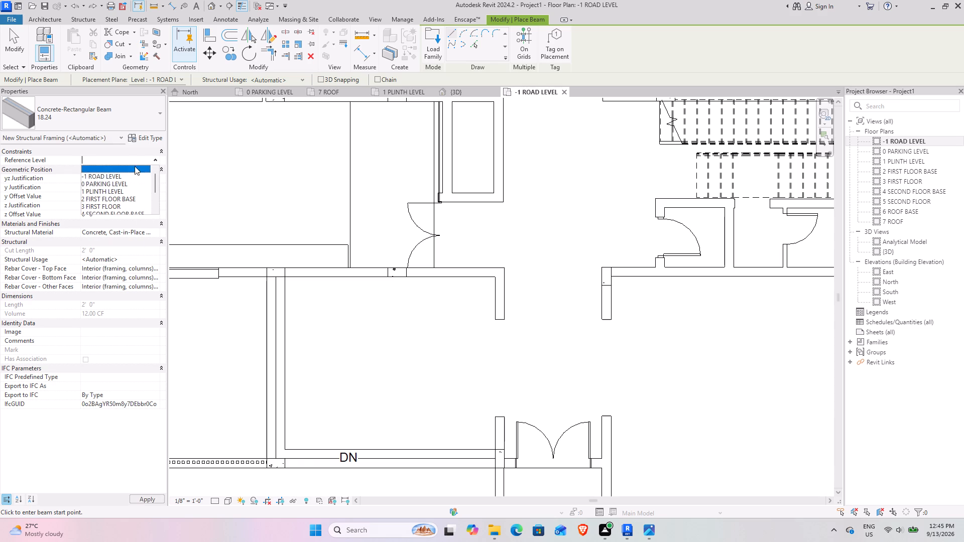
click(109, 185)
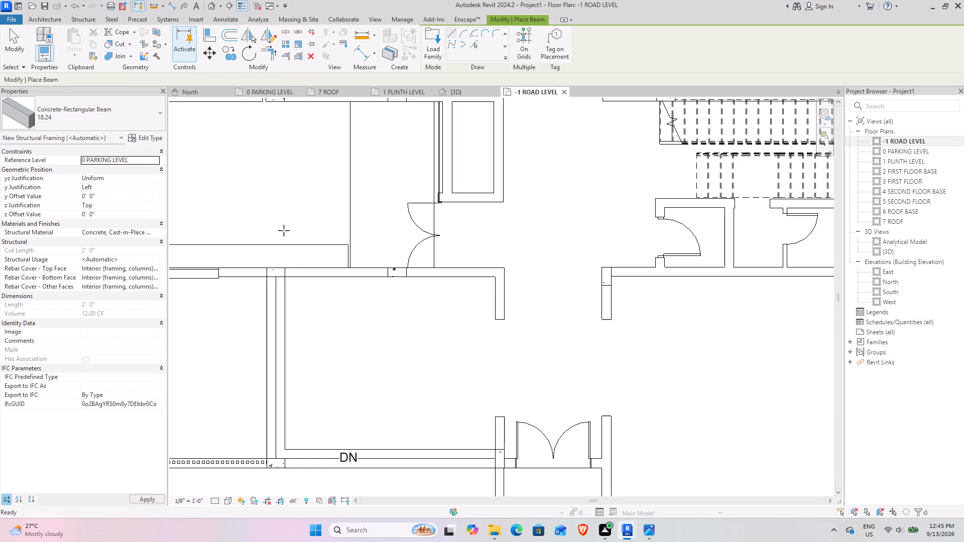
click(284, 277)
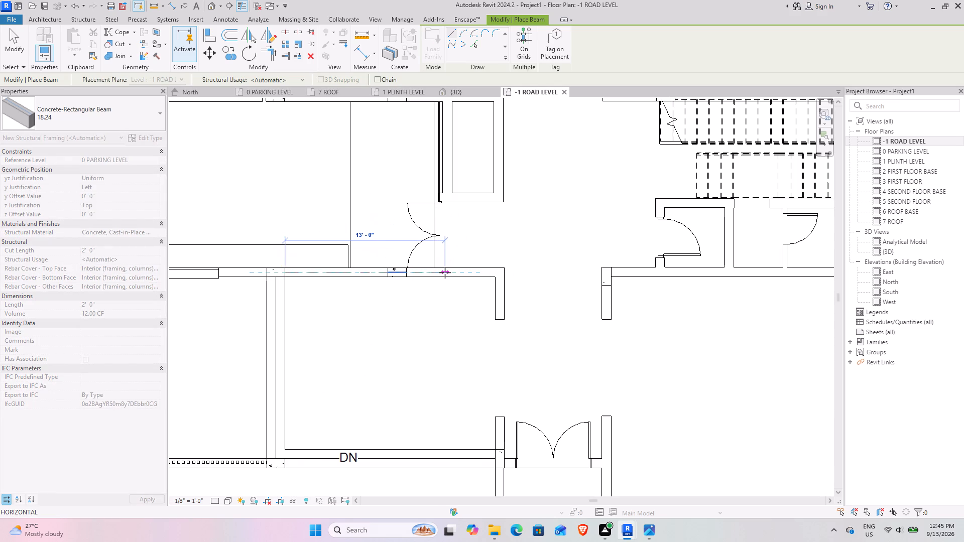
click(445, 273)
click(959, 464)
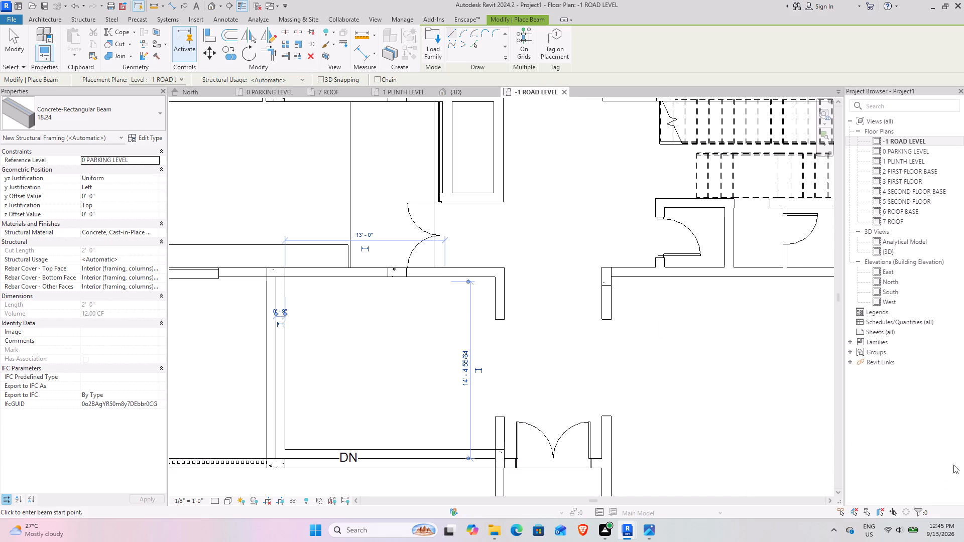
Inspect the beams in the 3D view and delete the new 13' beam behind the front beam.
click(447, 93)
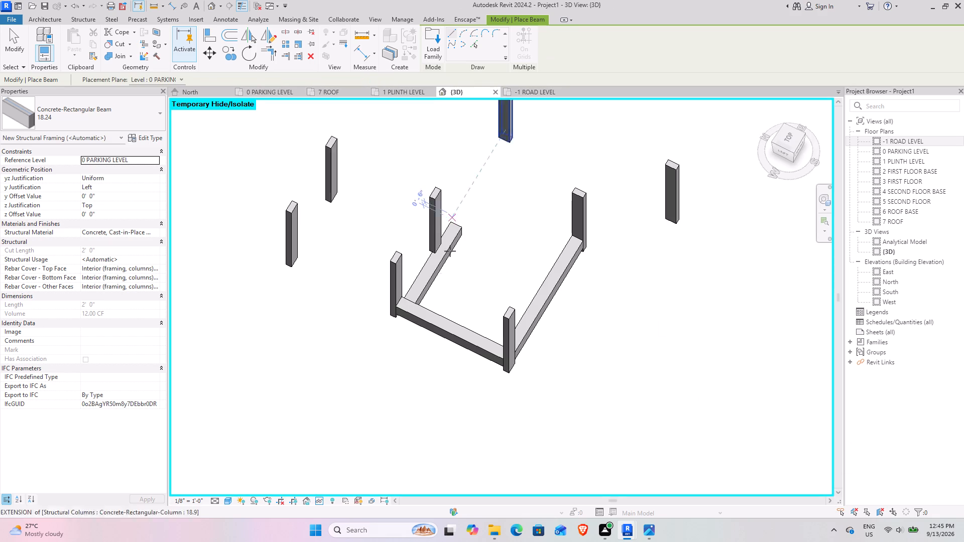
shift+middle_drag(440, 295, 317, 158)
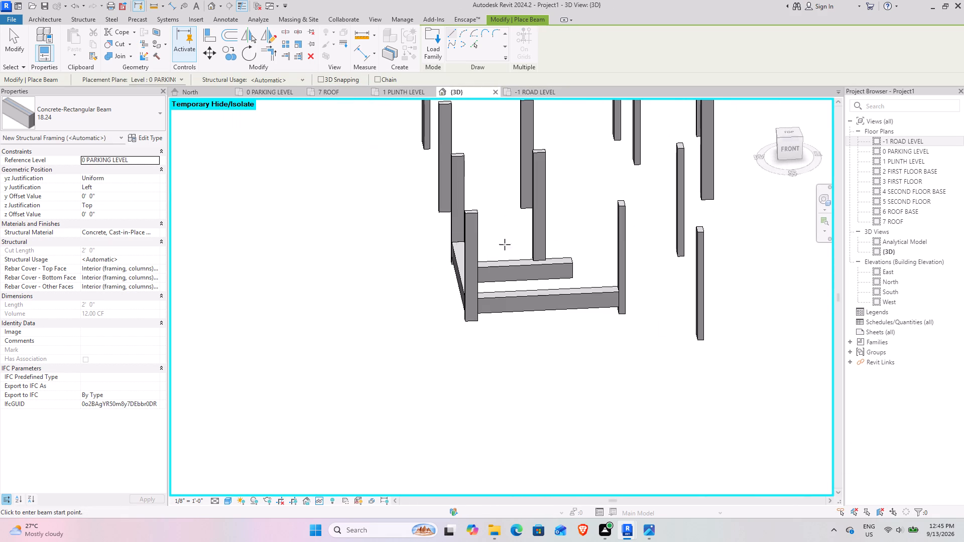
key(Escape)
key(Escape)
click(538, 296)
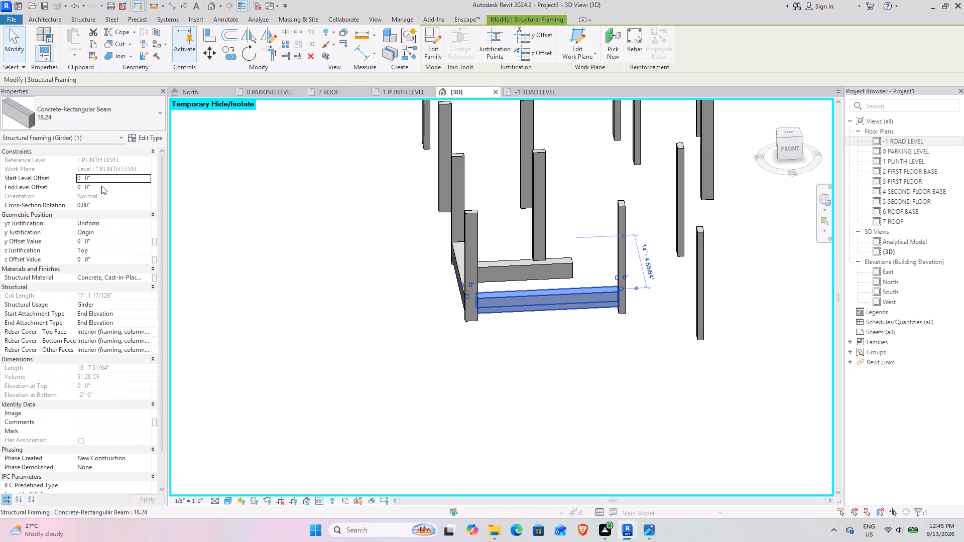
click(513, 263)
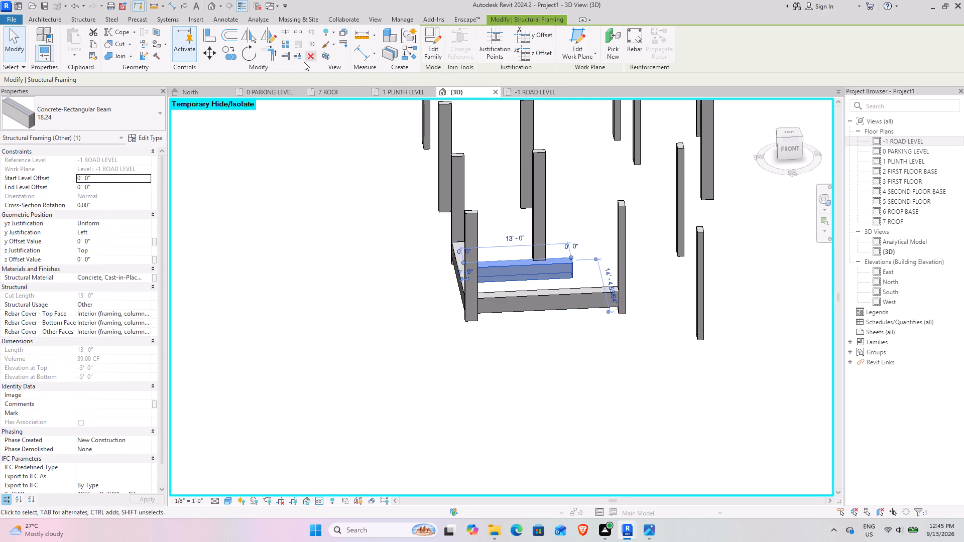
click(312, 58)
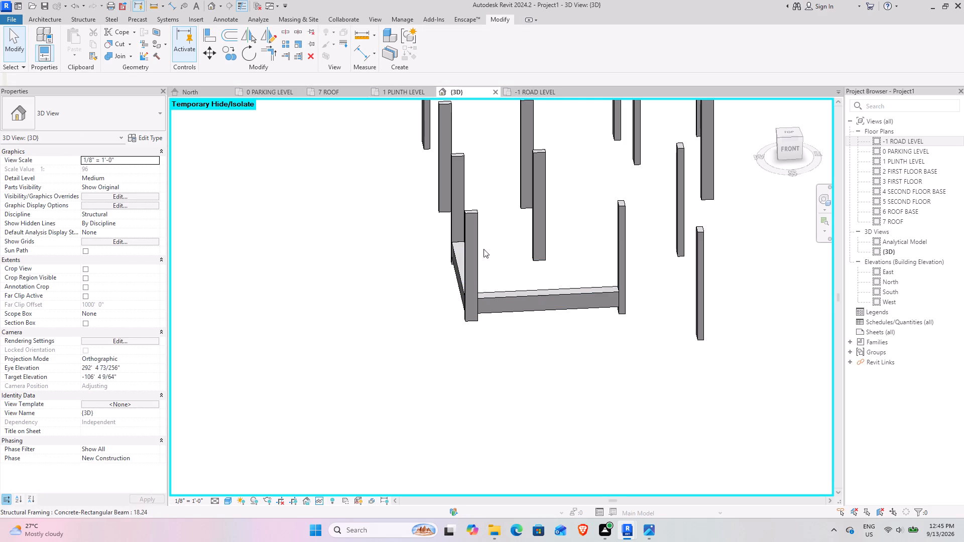
In the -1 ROAD LEVEL plan, place an 18.24 beam about 17' long from the side beam's far column, with reference level 1 PLINTH LEVEL.
click(514, 93)
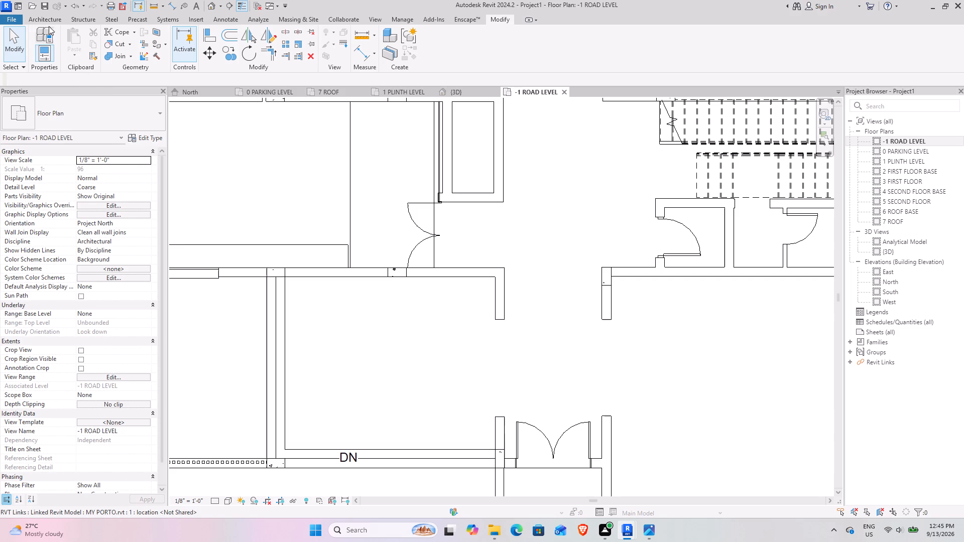
click(40, 17)
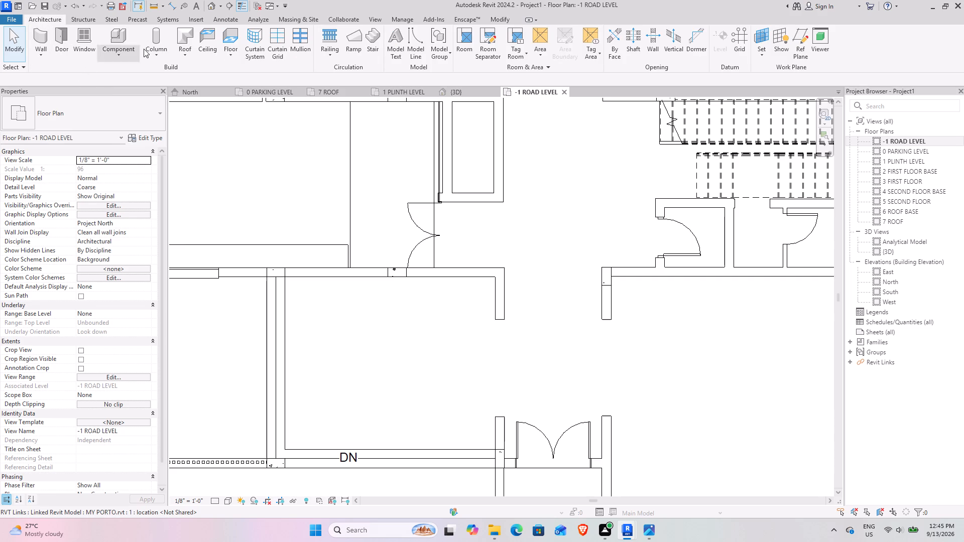
click(85, 20)
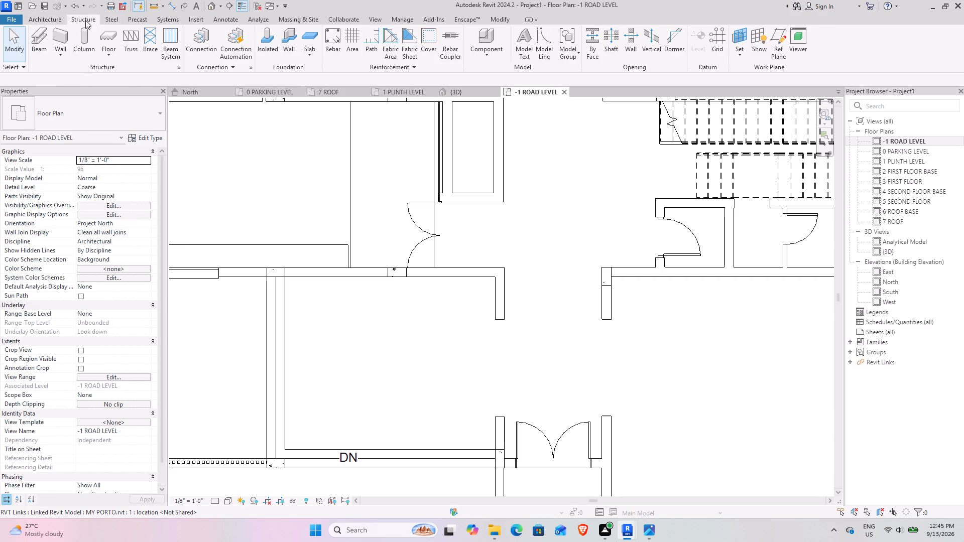
click(45, 41)
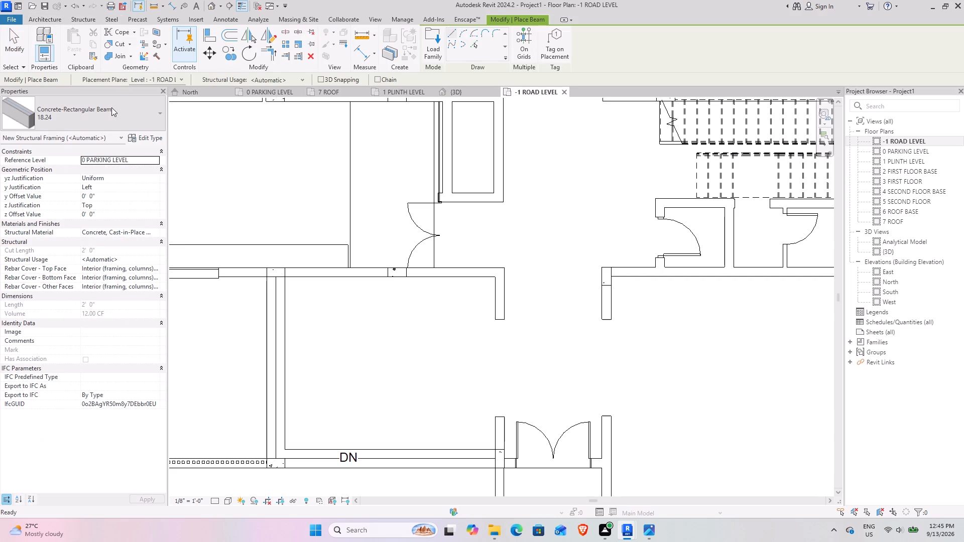
click(157, 159)
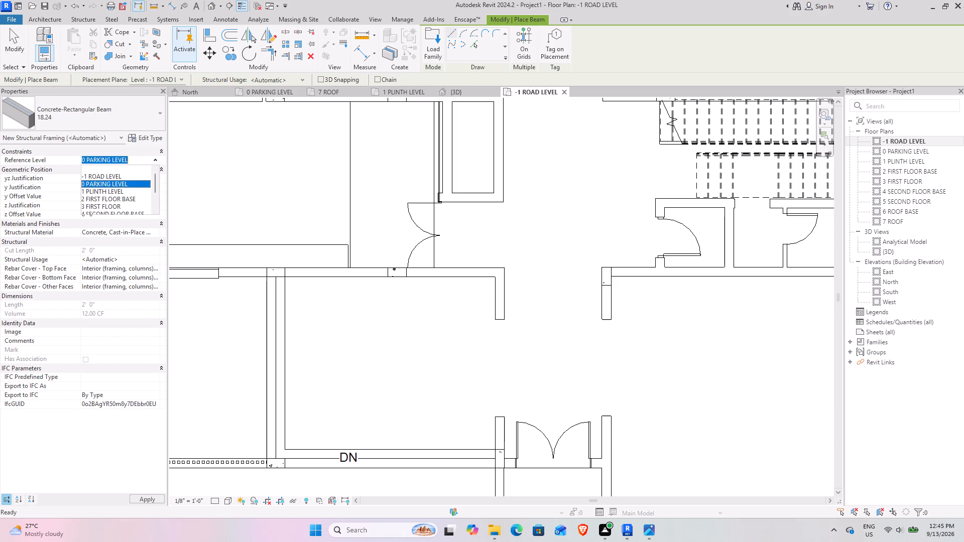
click(100, 192)
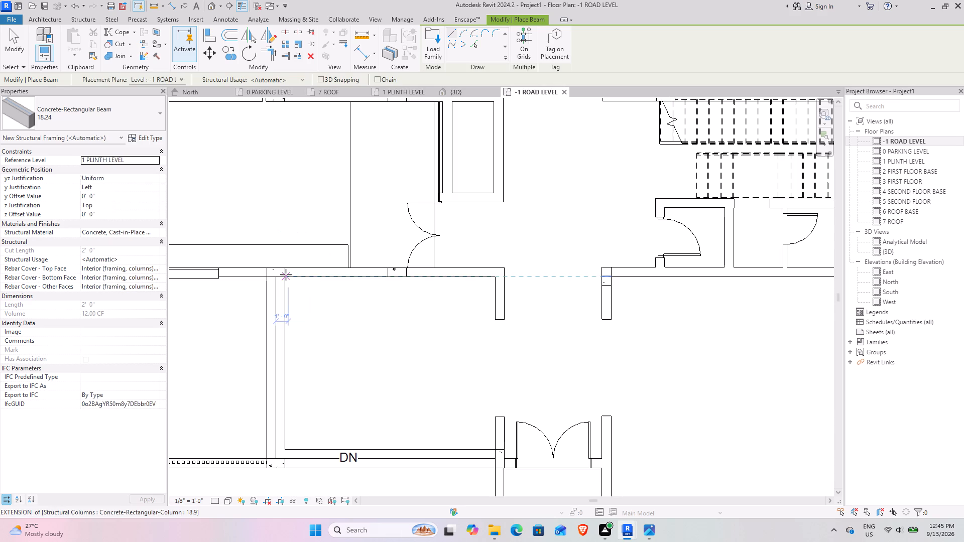
click(286, 275)
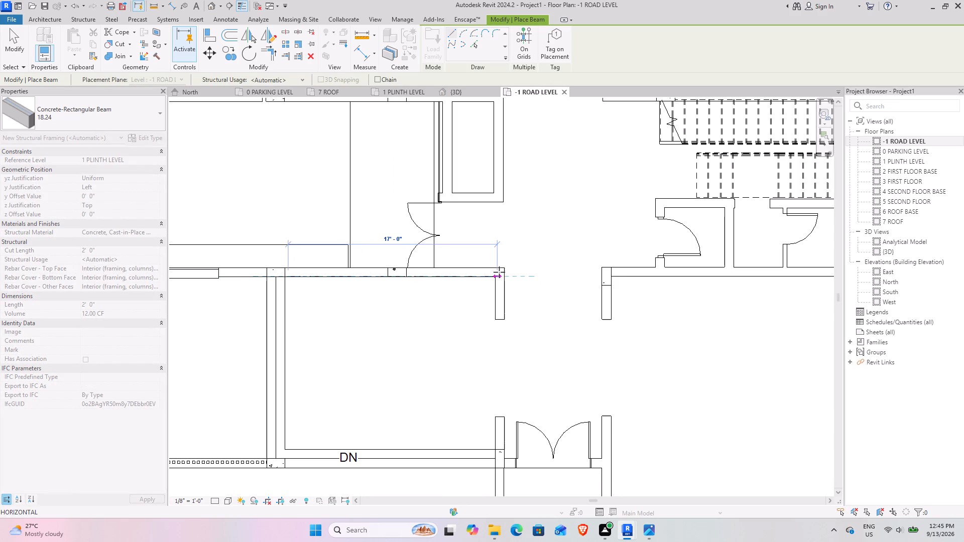
click(499, 272)
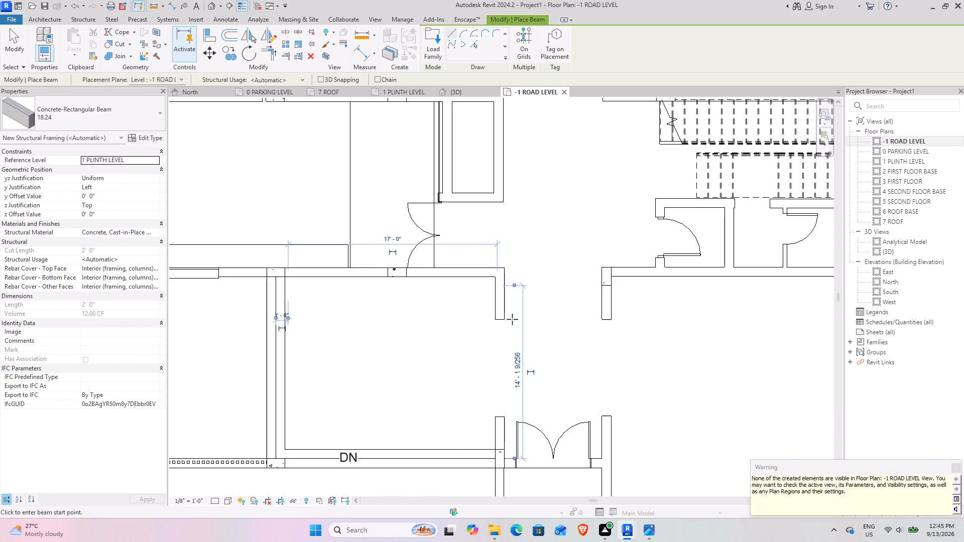
key(Escape)
key(Escape)
Identify the 17' beam behind the front beam in the 3D view and delete it.
click(394, 454)
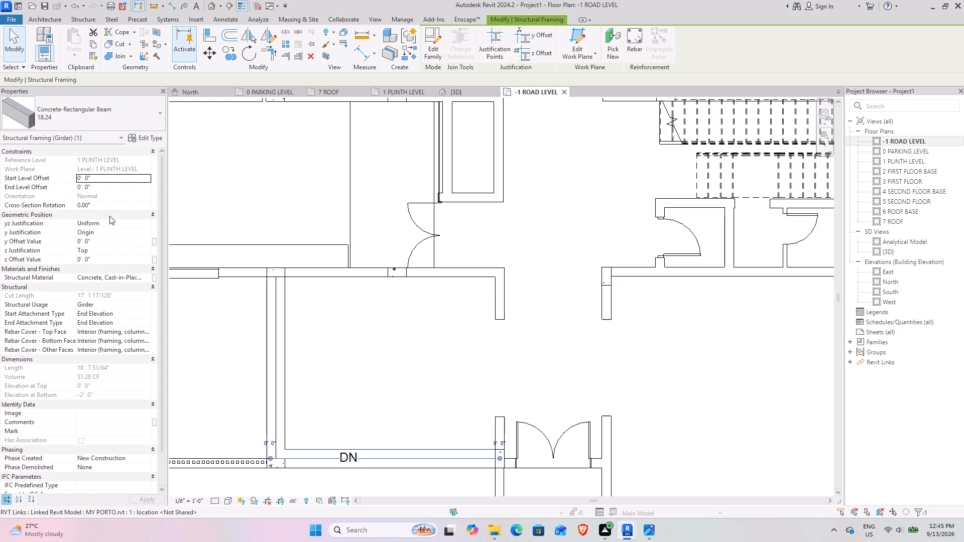
key(Escape)
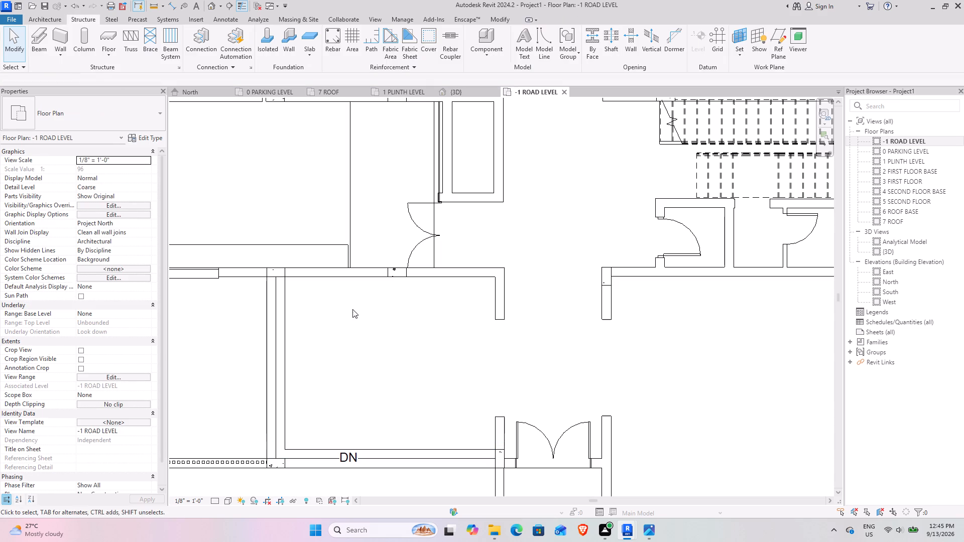
key(Escape)
click(460, 93)
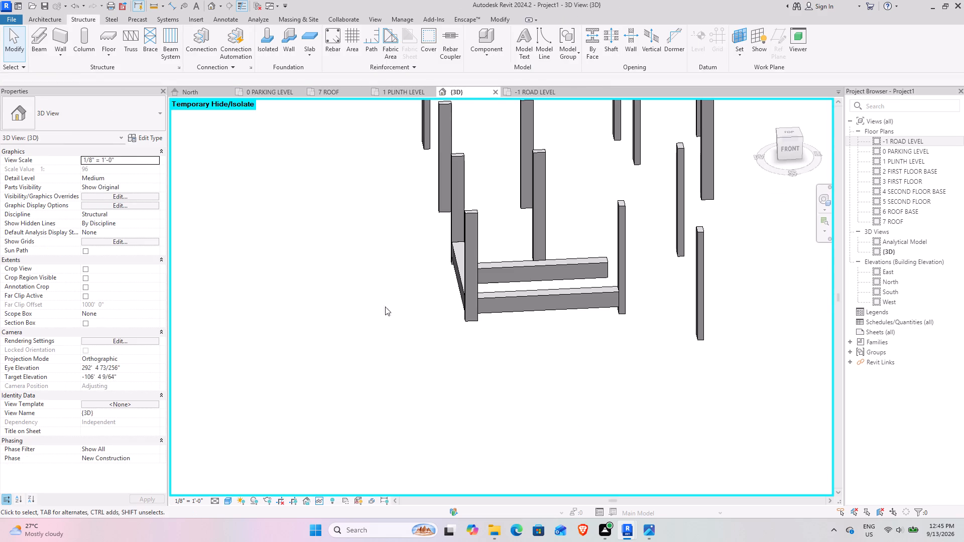
click(523, 260)
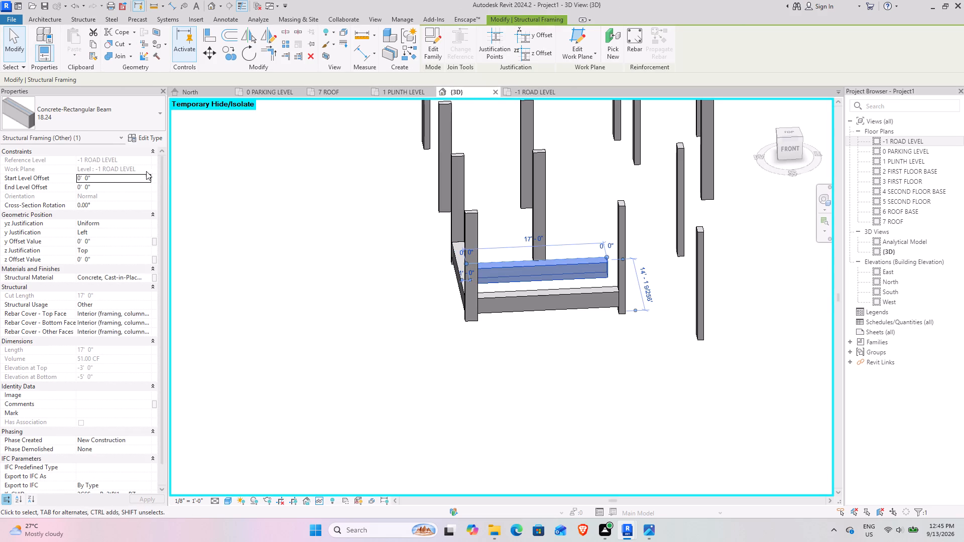
click(530, 94)
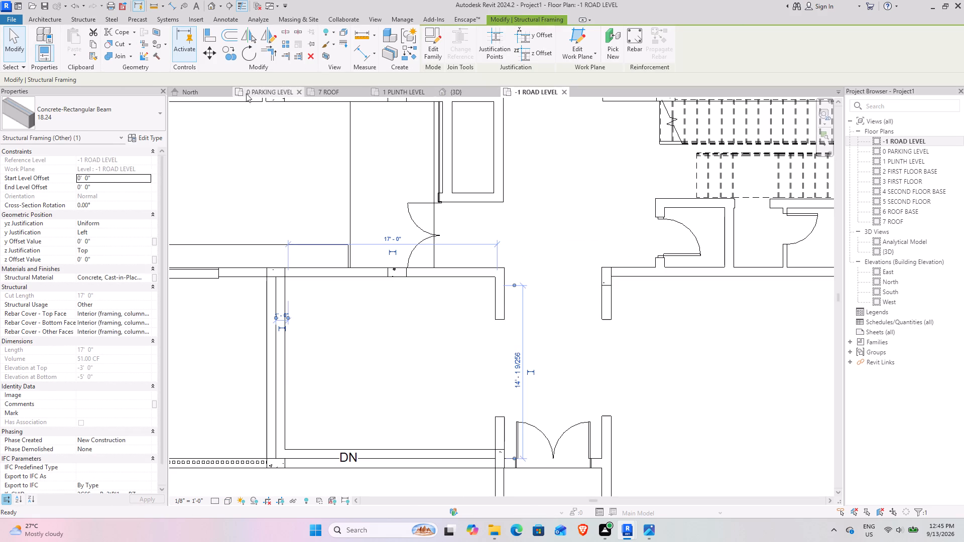
click(309, 56)
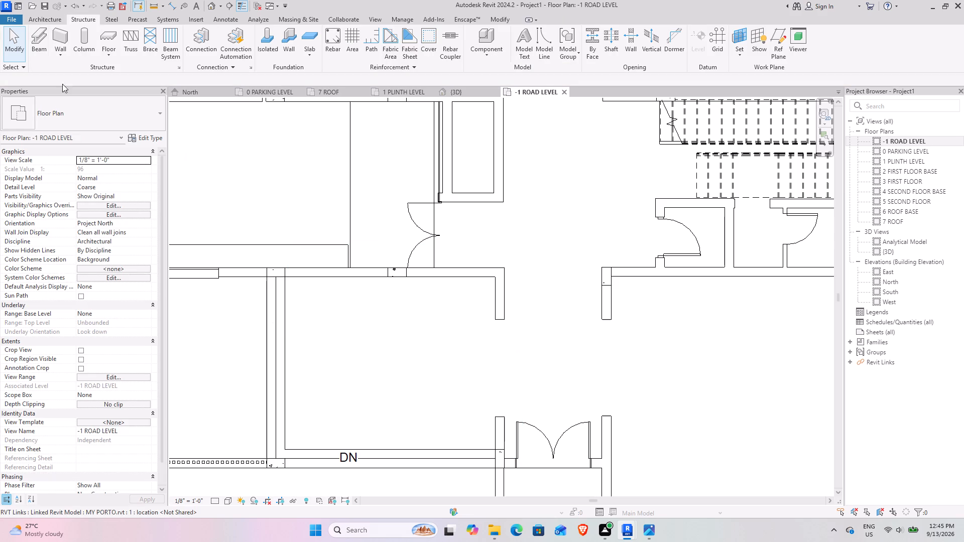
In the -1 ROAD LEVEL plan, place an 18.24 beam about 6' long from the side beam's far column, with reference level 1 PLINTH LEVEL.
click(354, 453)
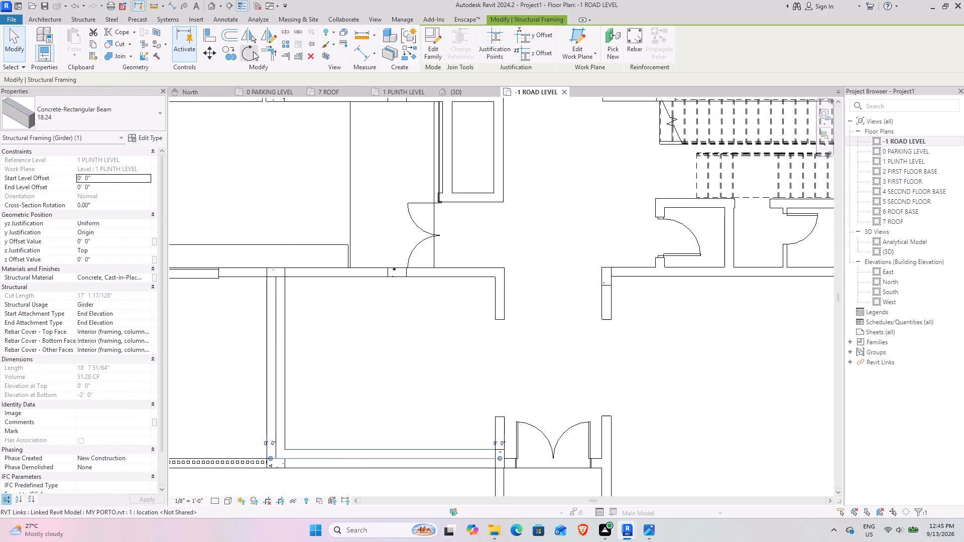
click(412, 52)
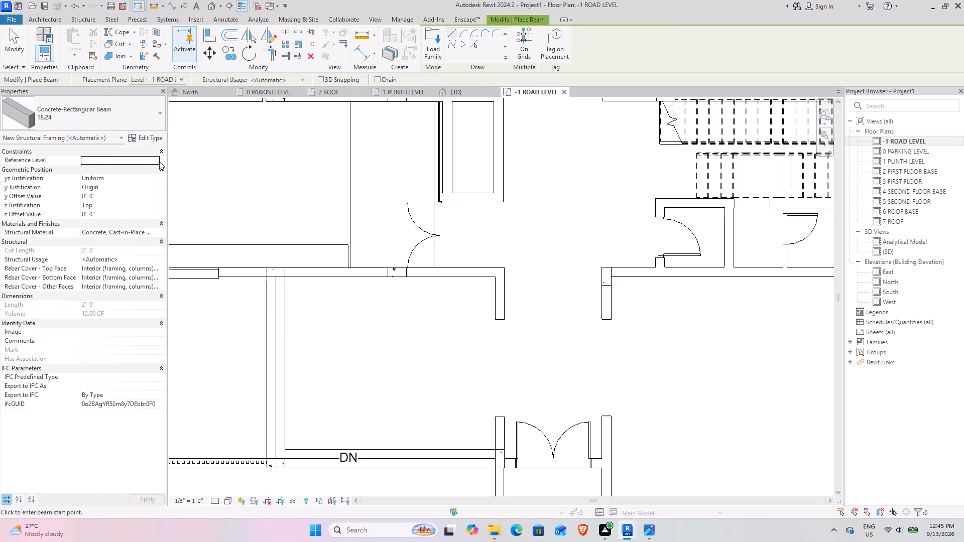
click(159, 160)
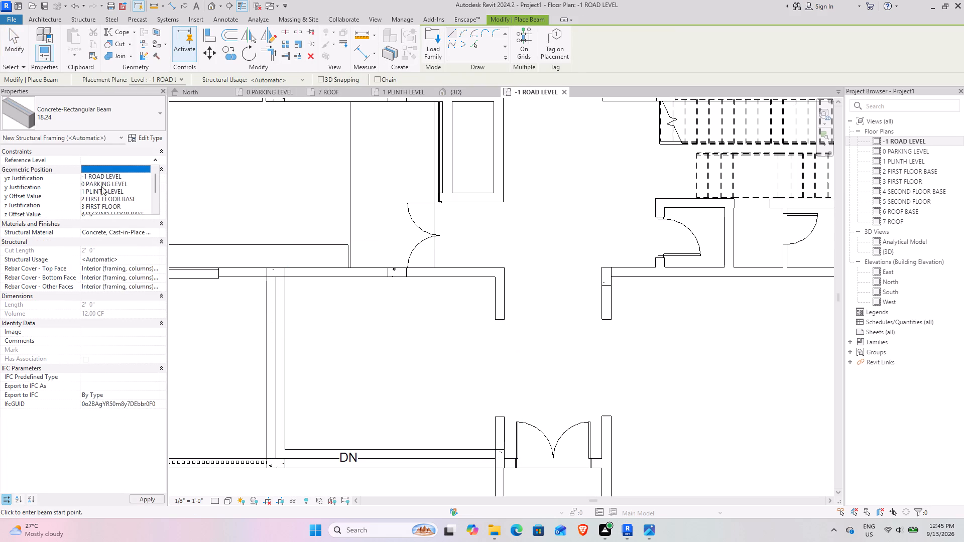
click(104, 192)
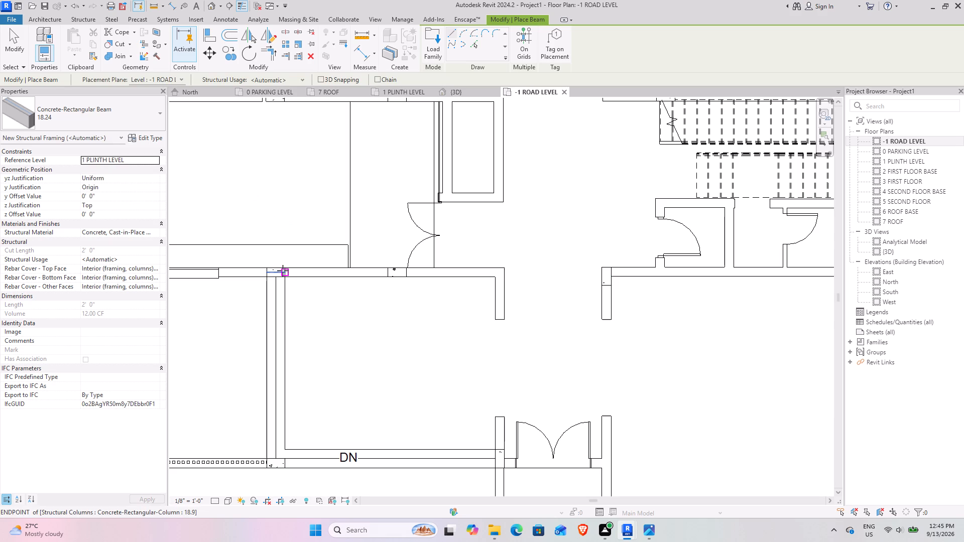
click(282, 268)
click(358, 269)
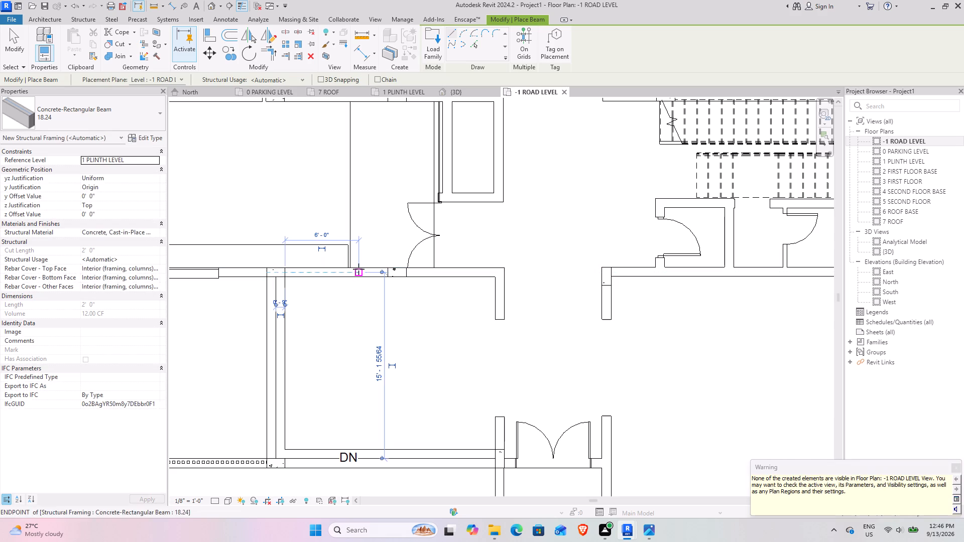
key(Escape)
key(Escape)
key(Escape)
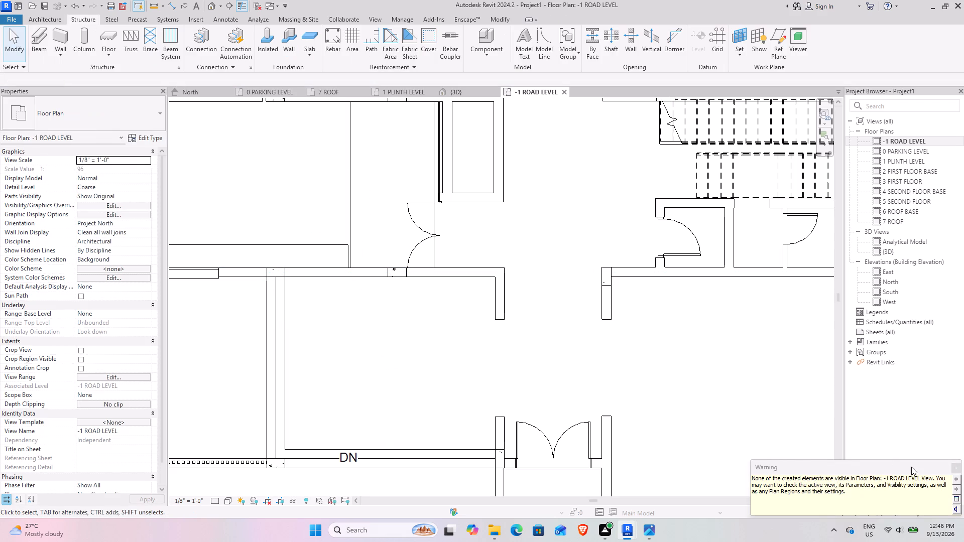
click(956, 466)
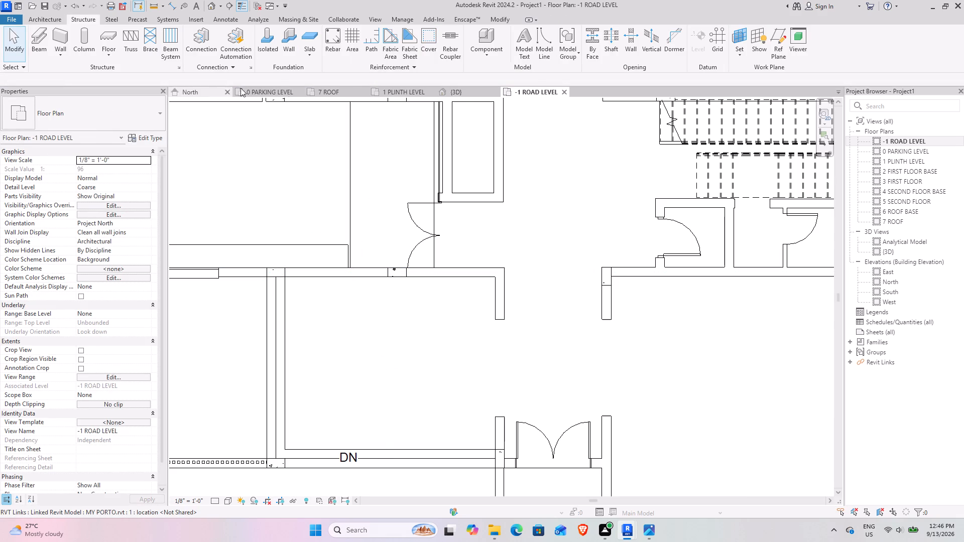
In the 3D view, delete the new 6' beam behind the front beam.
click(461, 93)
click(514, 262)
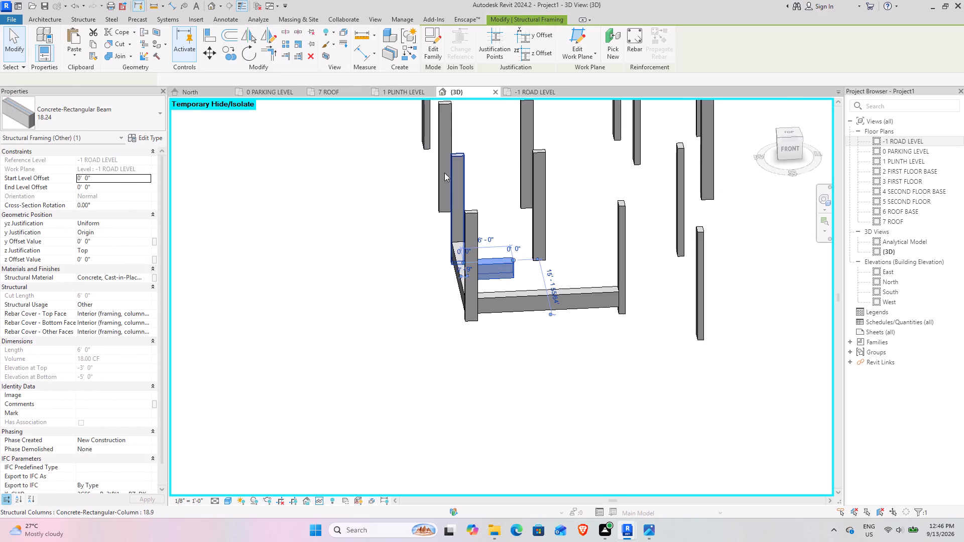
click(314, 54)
In the 1 PLINTH LEVEL plan, place an 18.24 beam from the side beam's far column to the column below the staircase rooms.
click(393, 93)
scroll(340, 306, down, 3)
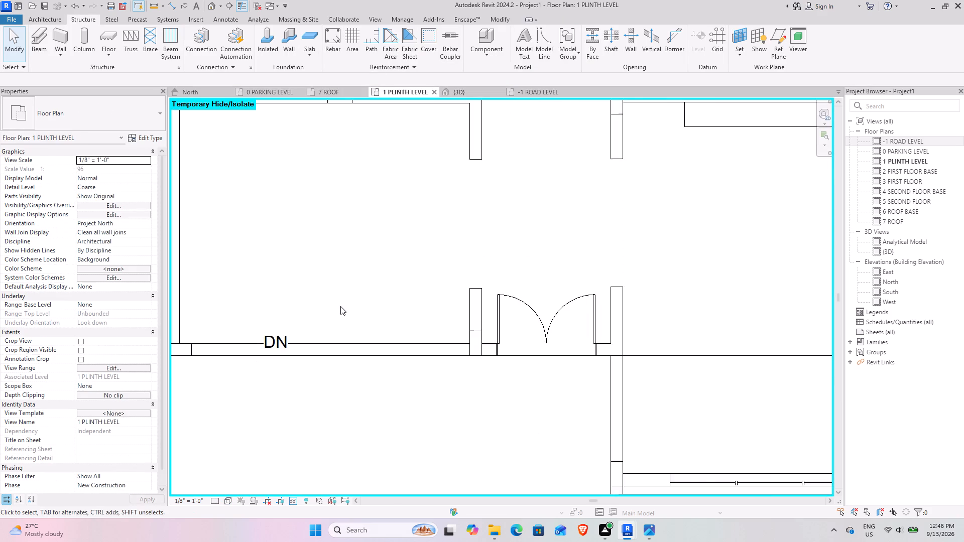
scroll(340, 306, down, 7)
middle_drag(322, 289, 273, 297)
scroll(200, 273, up, 5)
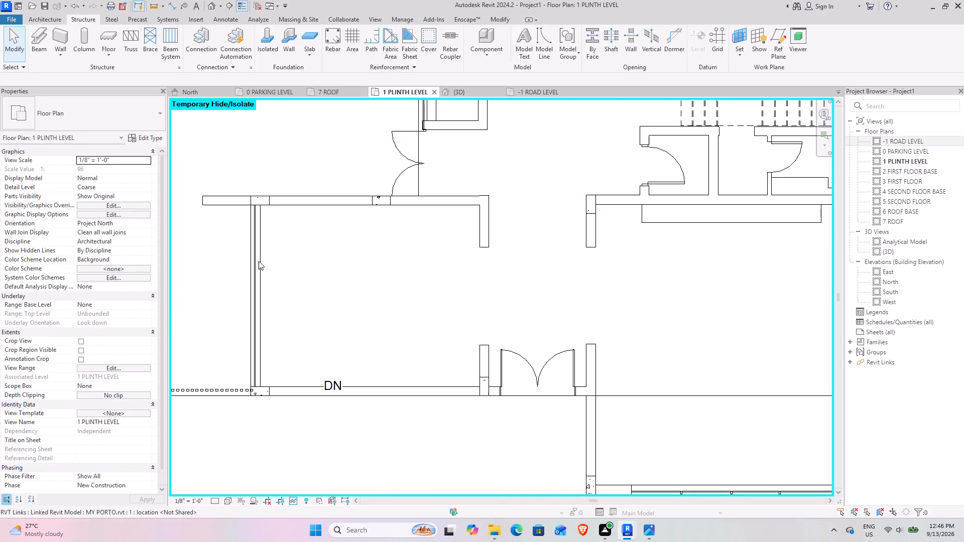
key(Escape)
key(Escape)
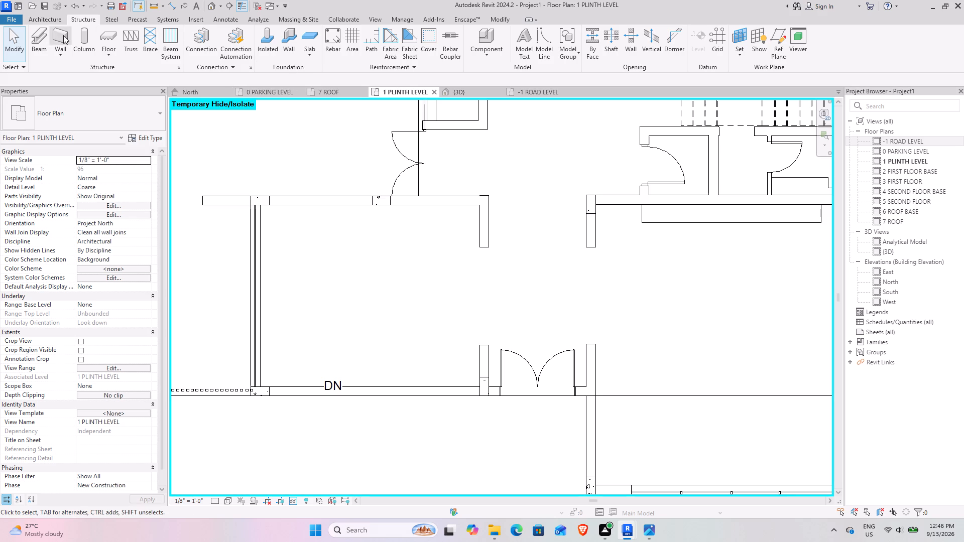
click(41, 37)
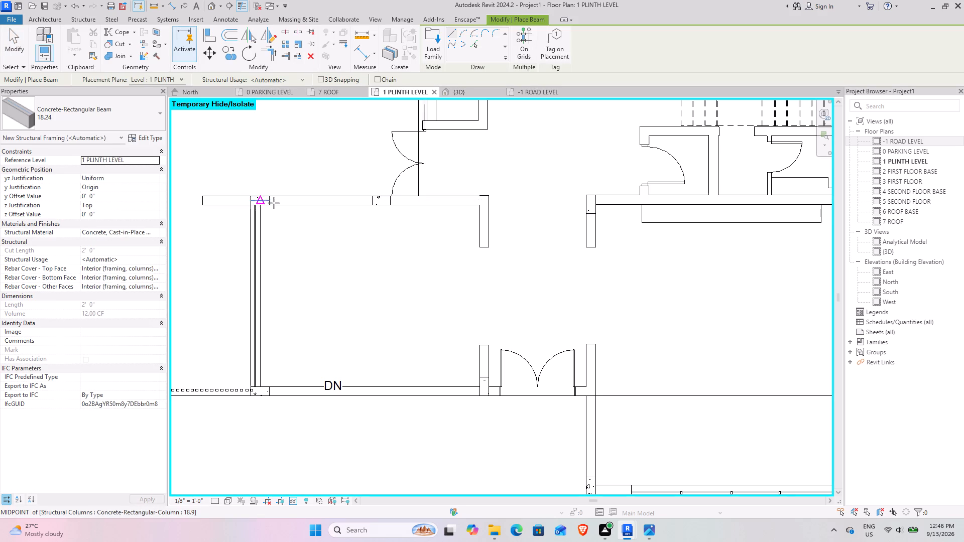
scroll(281, 203, up, 4)
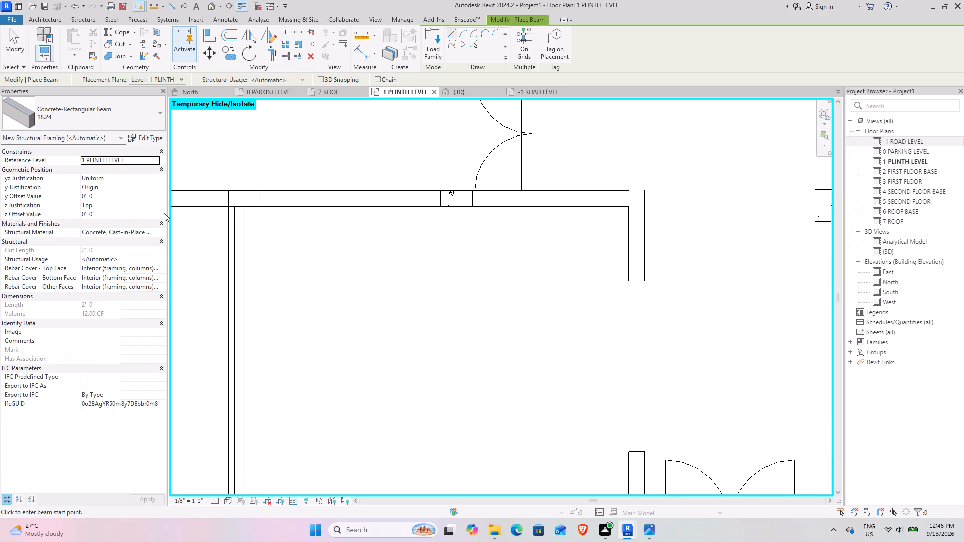
click(252, 197)
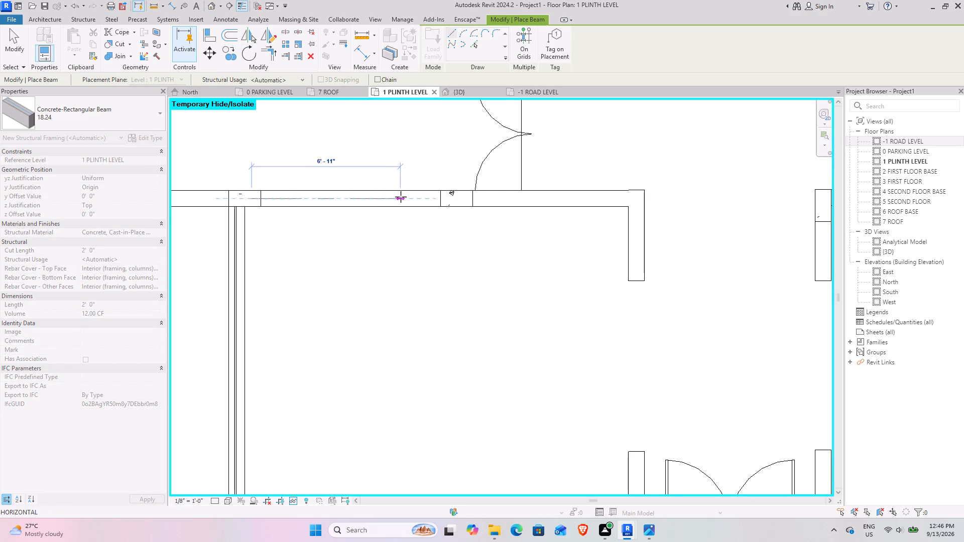
scroll(401, 197, down, 4)
middle_drag(561, 202, 278, 215)
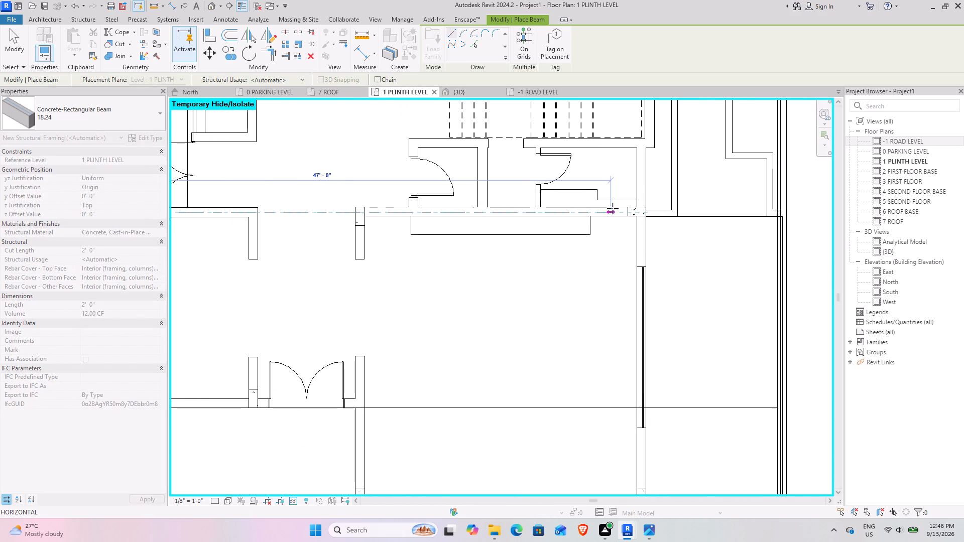
click(640, 210)
Place an 18.24 beam about 23' 6" long from the column below the staircase rooms to the front corner column of the same outer wall.
middle_drag(597, 253, 496, 204)
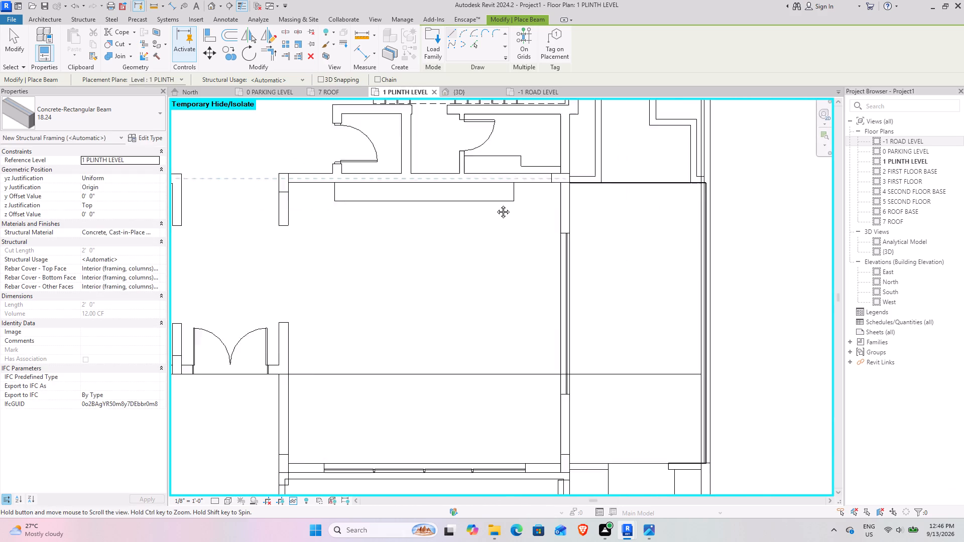
middle_drag(496, 204, 472, 185)
middle_drag(425, 295, 425, 281)
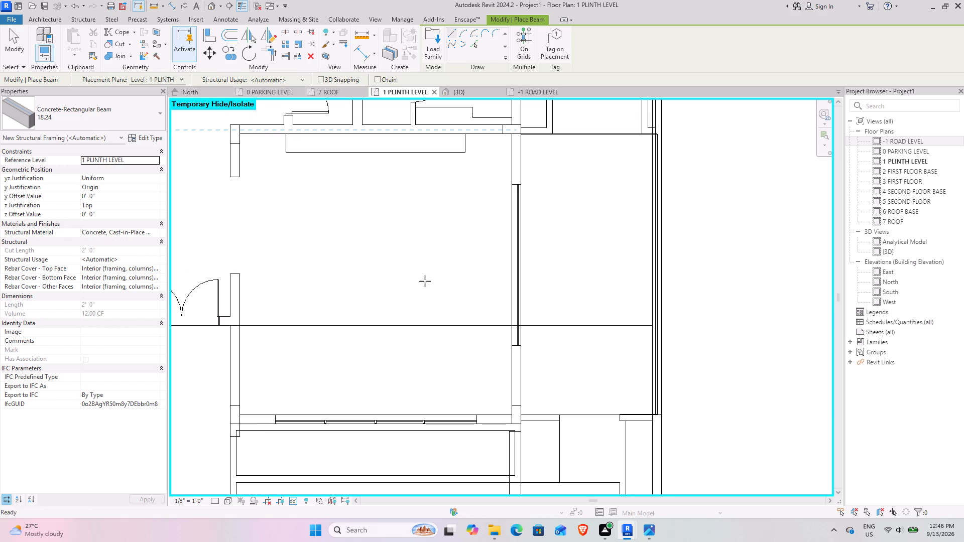
middle_drag(425, 281, 425, 281)
middle_drag(403, 200, 418, 374)
middle_drag(456, 206, 485, 391)
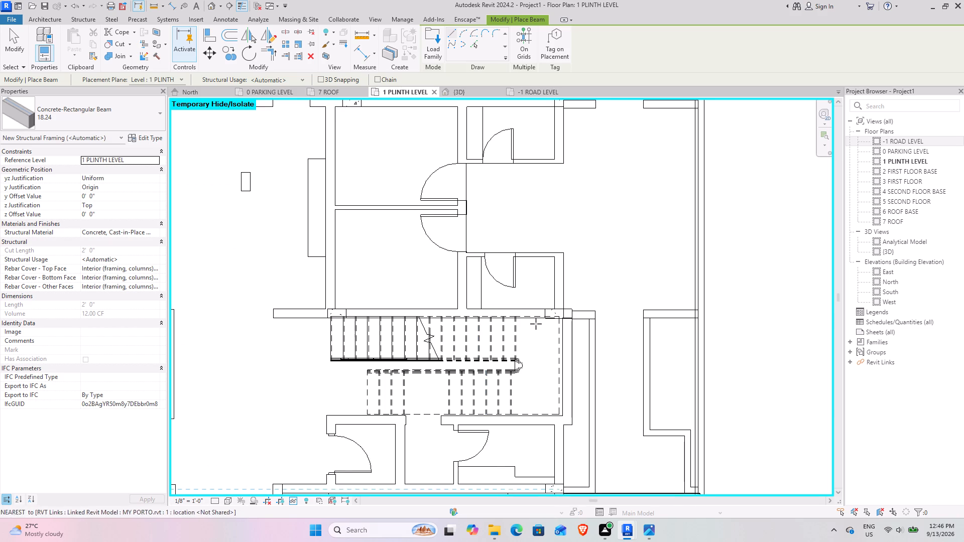
middle_drag(534, 324, 450, 182)
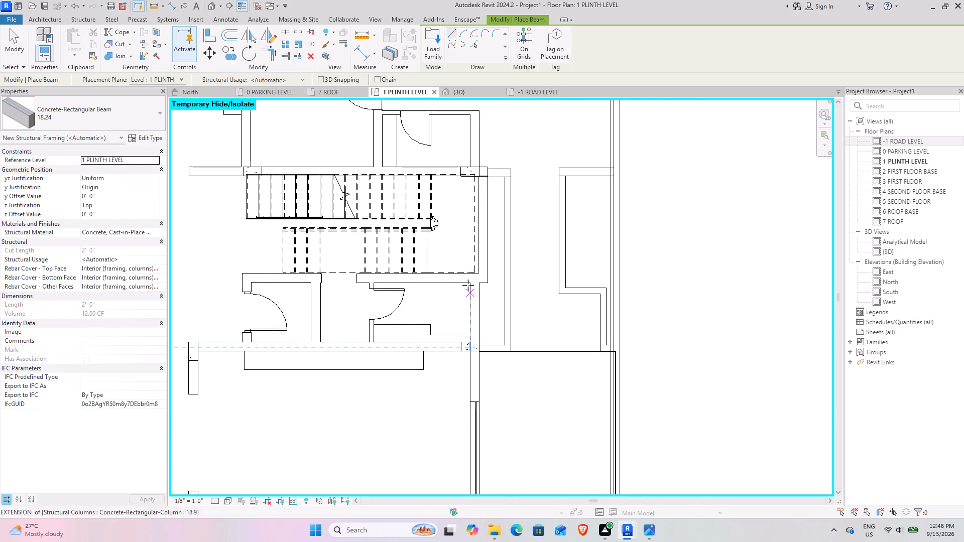
scroll(459, 276, up, 4)
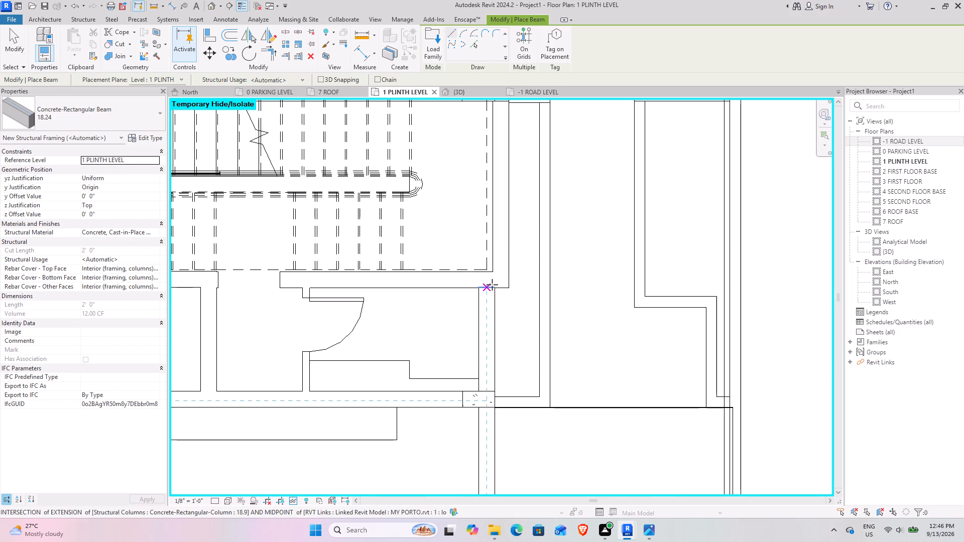
scroll(482, 313, down, 5)
middle_drag(499, 378, 499, 354)
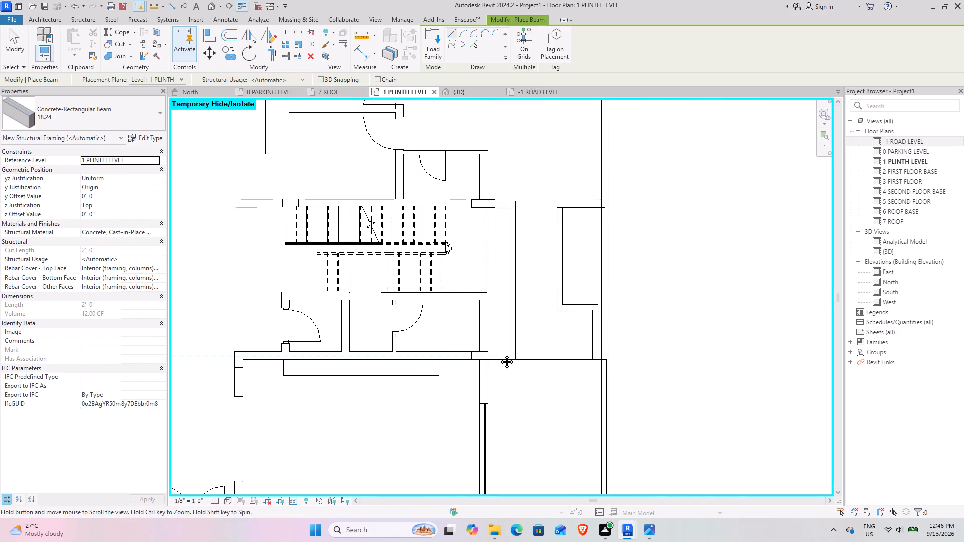
middle_drag(499, 354, 504, 387)
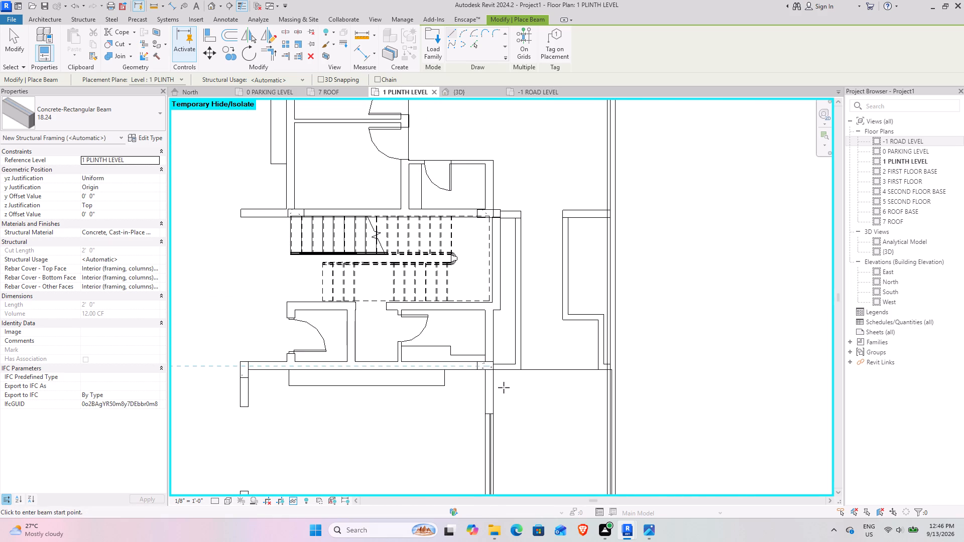
click(488, 365)
scroll(487, 401, down, 3)
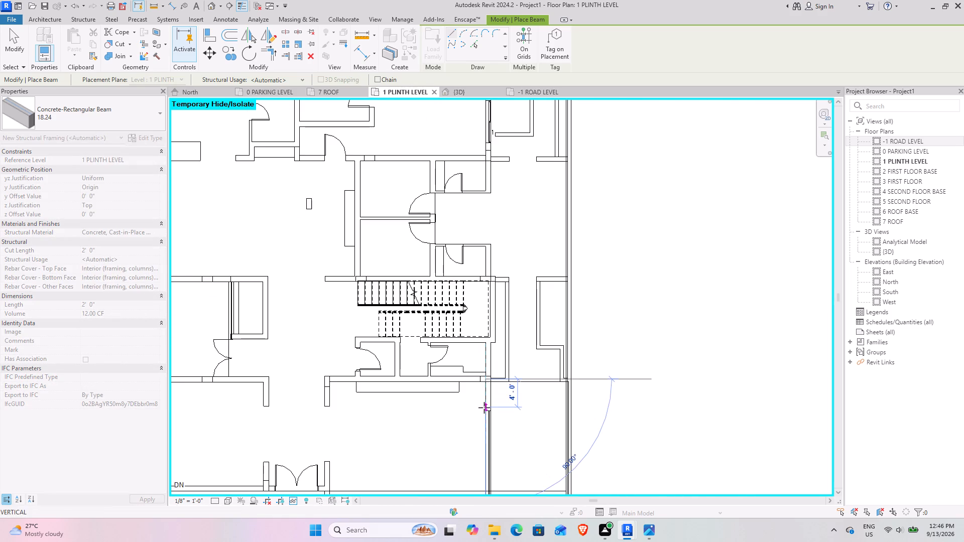
middle_drag(484, 405, 492, 182)
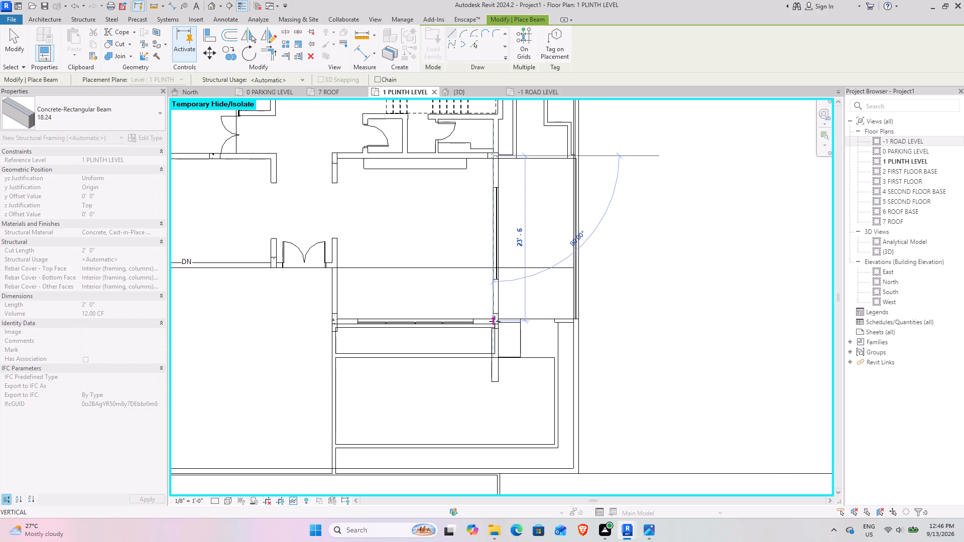
scroll(496, 316, up, 8)
click(488, 329)
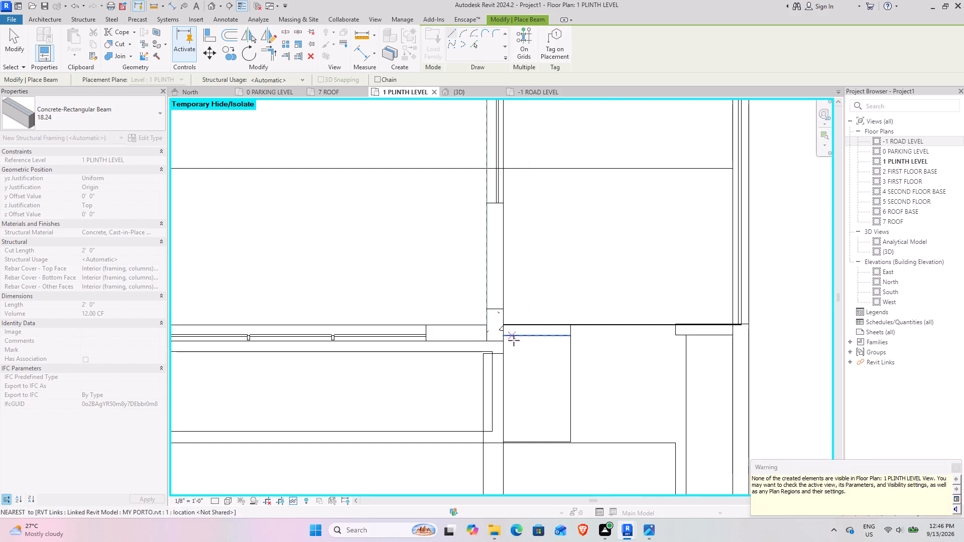
Place an 18.24 beam along the front window wall, from its far column to the front corner column.
scroll(458, 326, down, 4)
middle_drag(444, 324, 537, 311)
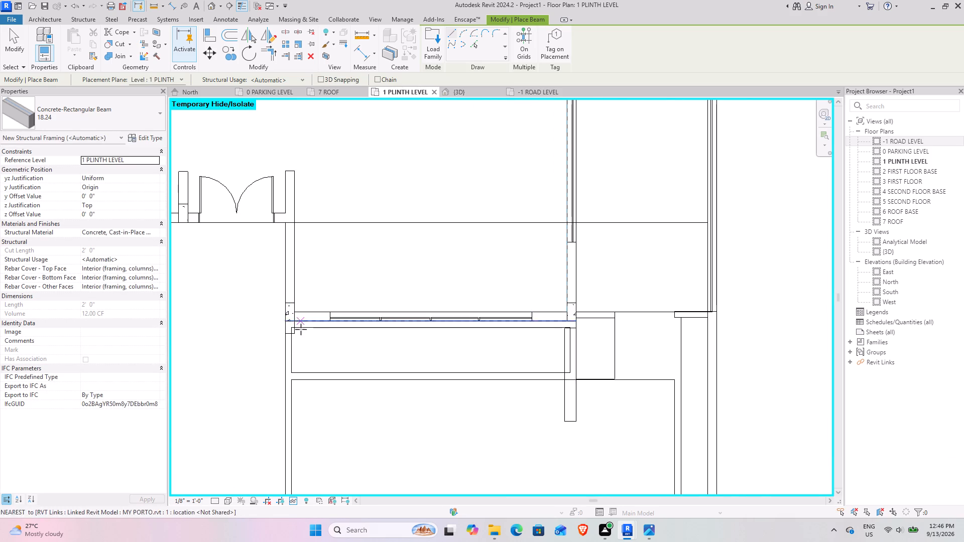
click(292, 311)
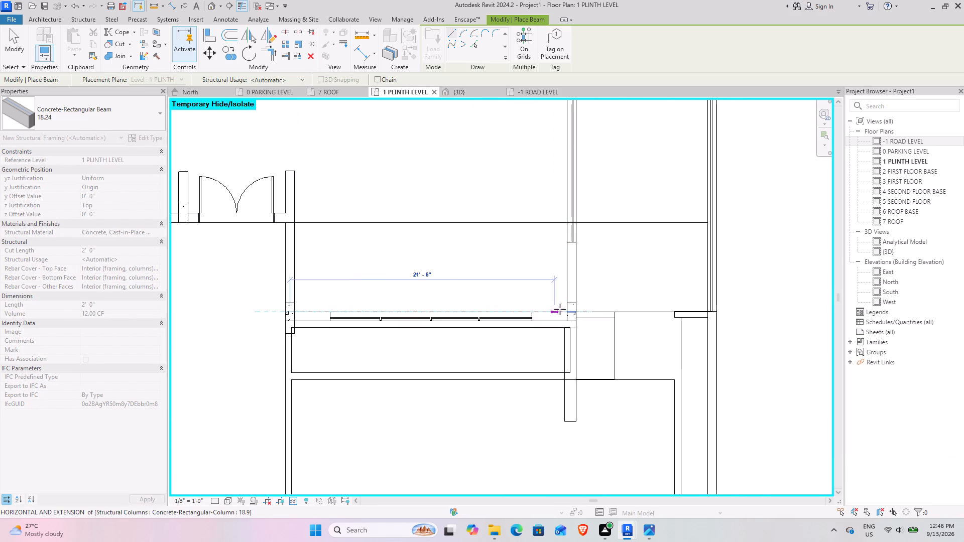
click(570, 310)
Place an 18.24 beam along the outer sliding-door wall, from the large room's front corner column to the bungalow's rear corner column.
scroll(455, 251, down, 4)
middle_drag(443, 199, 593, 394)
middle_drag(449, 229, 466, 326)
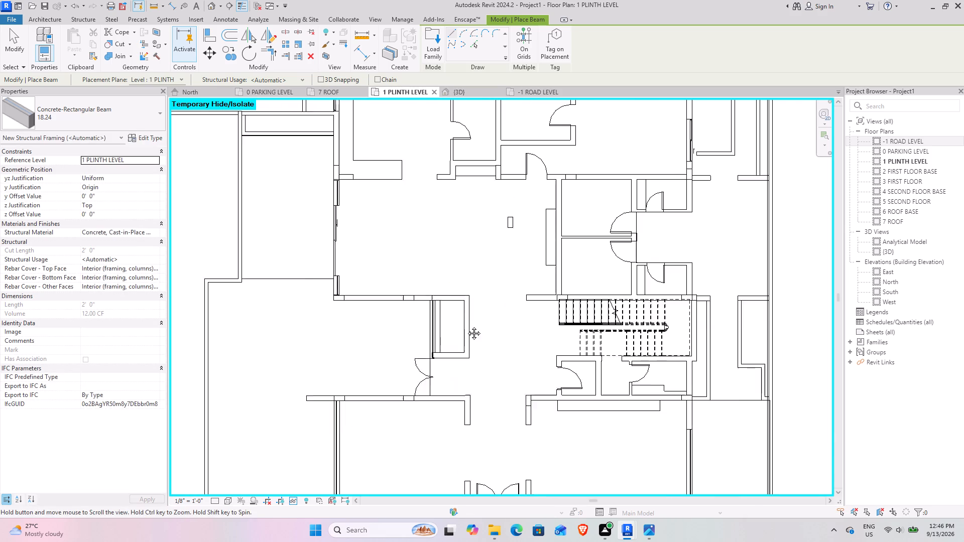
middle_drag(466, 326, 466, 343)
scroll(328, 324, up, 4)
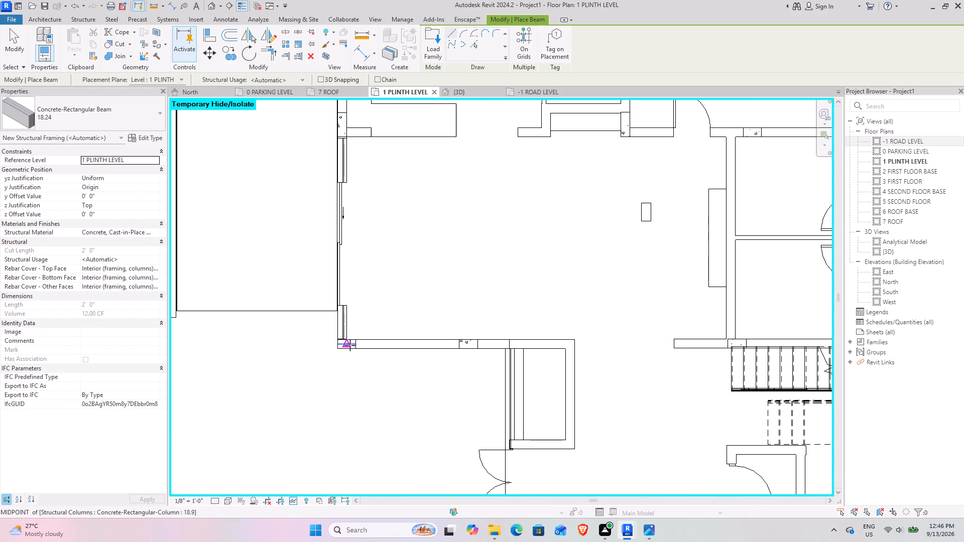
click(350, 345)
scroll(344, 275, down, 4)
middle_drag(370, 189, 376, 449)
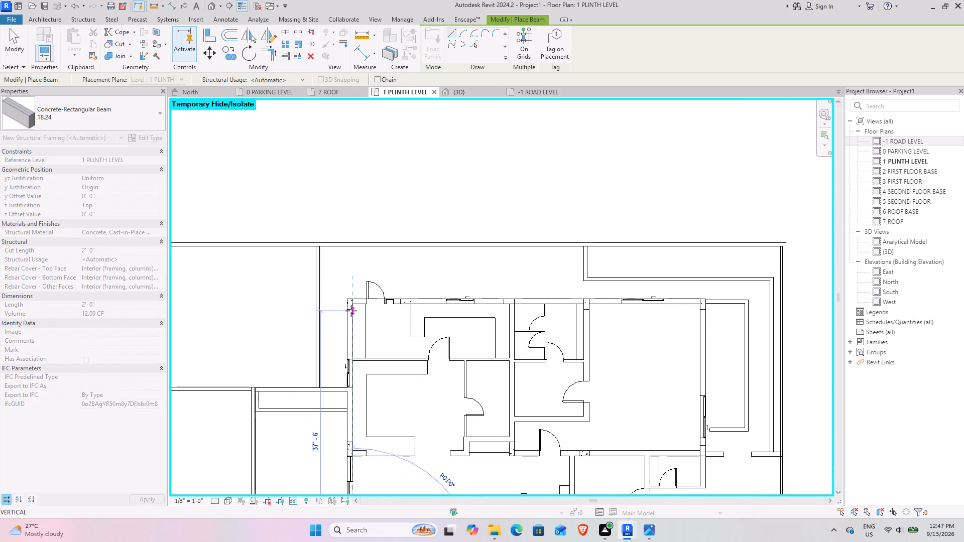
scroll(352, 305, up, 8)
click(352, 305)
scroll(426, 302, down, 3)
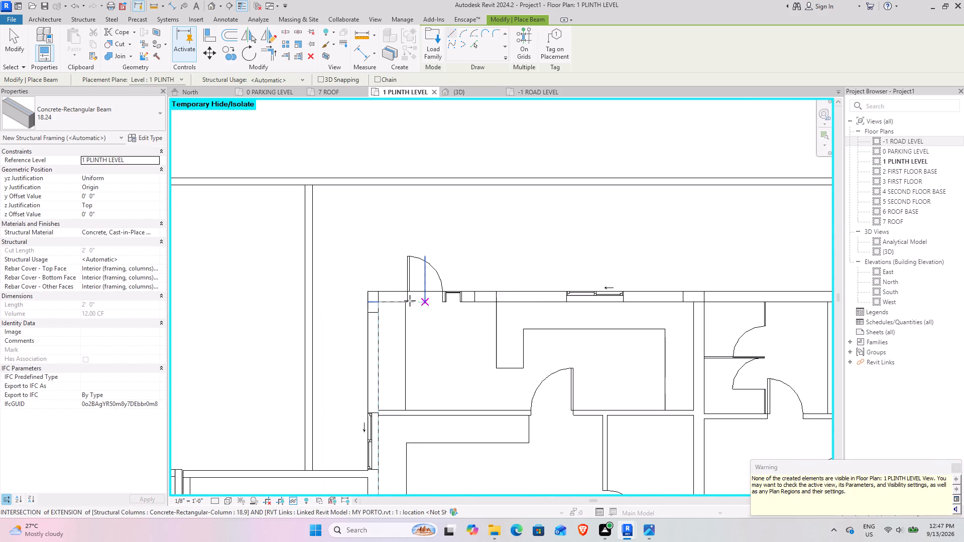
Place an 18.24 beam along the full rear wall, between its two corner columns.
click(377, 302)
scroll(472, 304, down, 5)
middle_drag(621, 305, 493, 305)
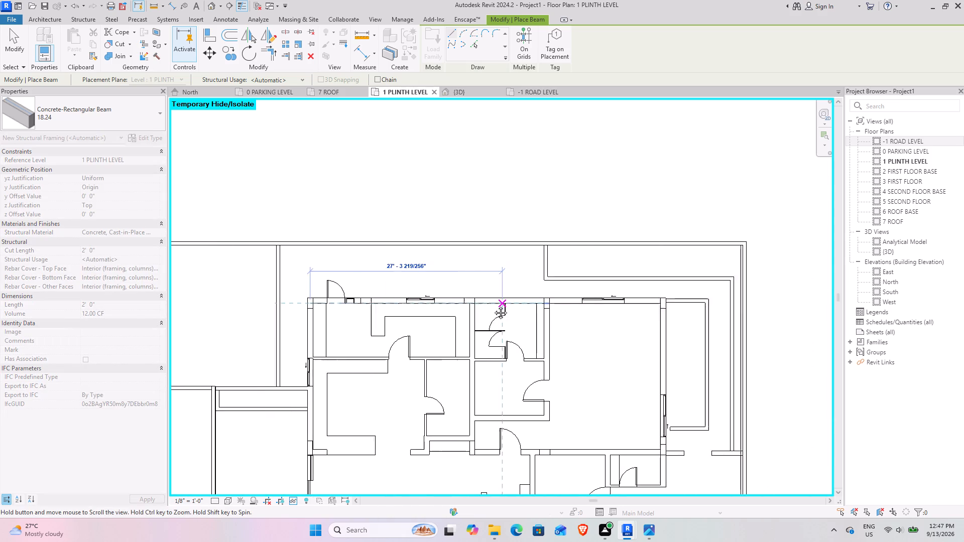
middle_drag(493, 305, 408, 304)
scroll(571, 300, up, 8)
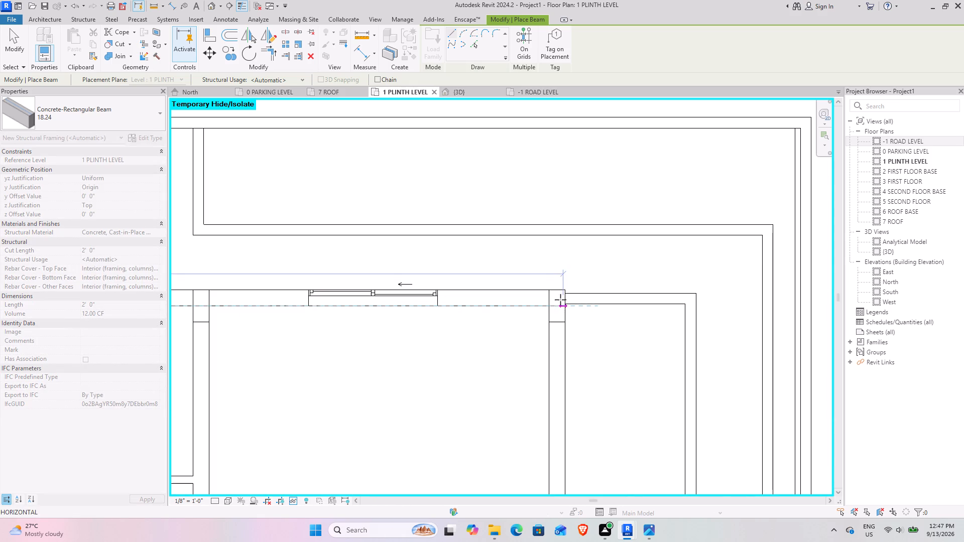
click(553, 304)
Place an 18.24 beam along the rear bedroom's outer side wall, from the rear corner column to the column at the room's front corner.
scroll(512, 326, down, 5)
middle_drag(509, 357, 466, 175)
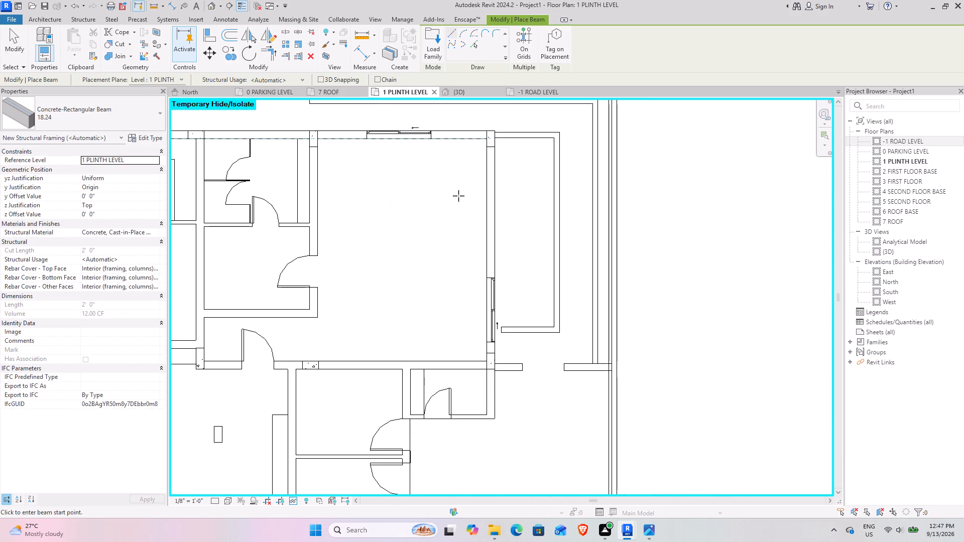
click(489, 142)
click(492, 364)
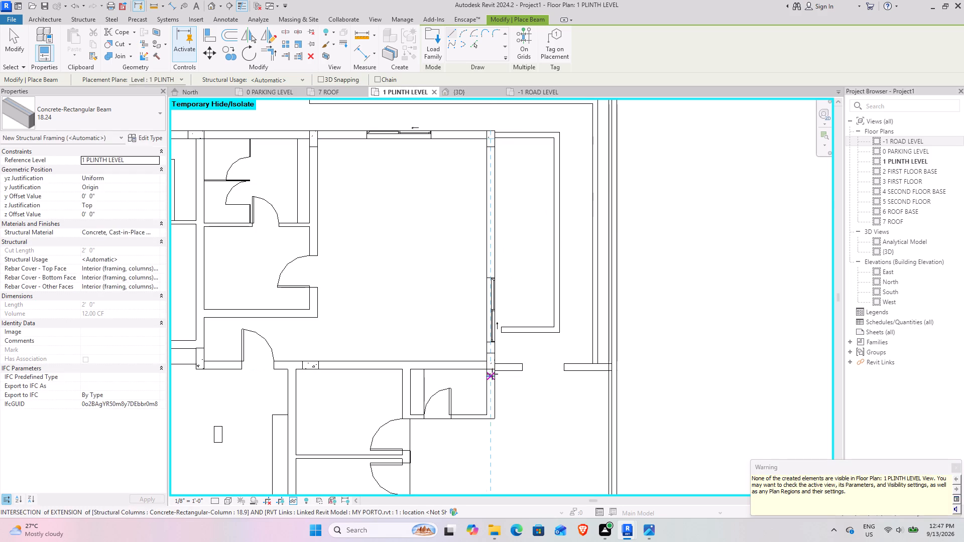
Place an 18.24 beam about 50' long from the rear bedroom's front corner column across to the opposite outer wall's column, and end beam placement.
click(492, 365)
scroll(338, 369, down, 4)
middle_drag(290, 372, 568, 346)
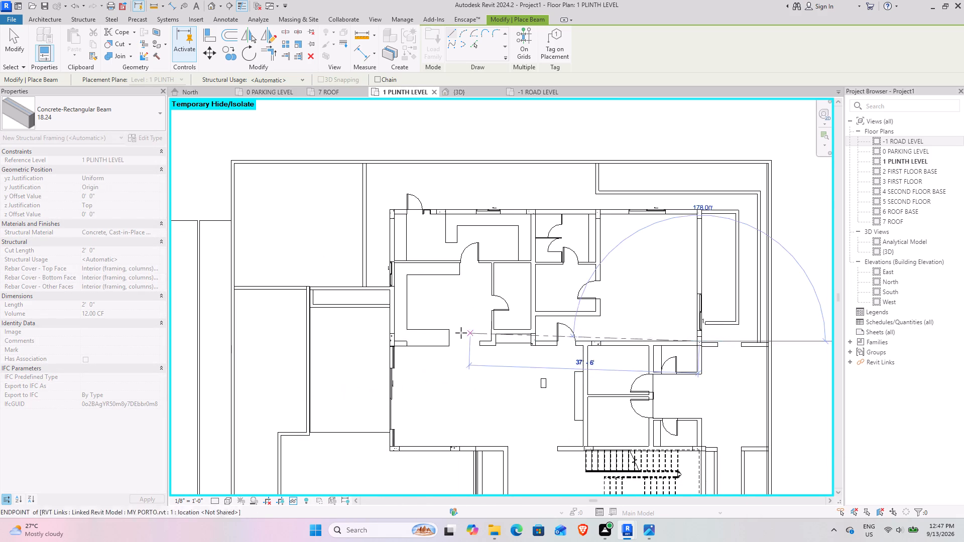
click(389, 337)
scroll(519, 307, down, 4)
middle_drag(417, 283, 304, 242)
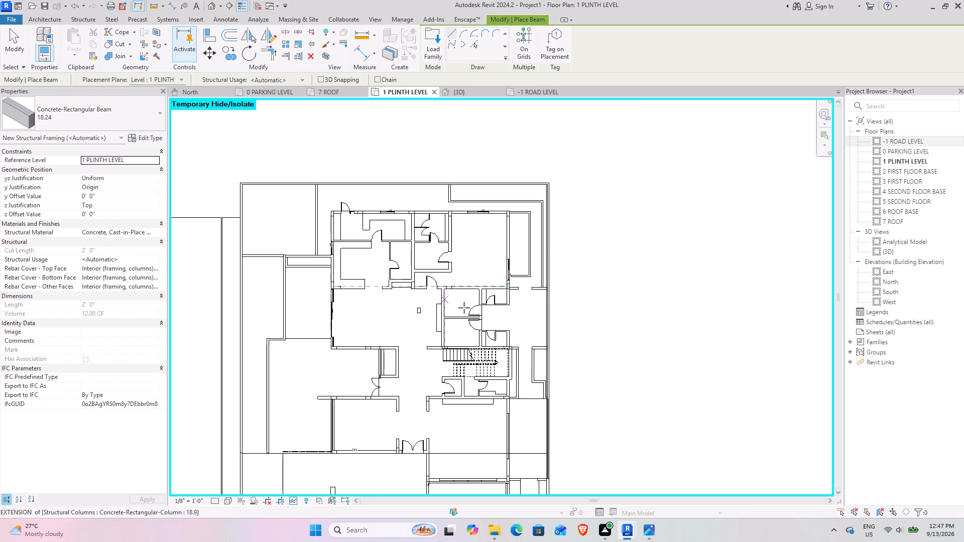
scroll(439, 325, up, 7)
key(Escape)
key(Escape)
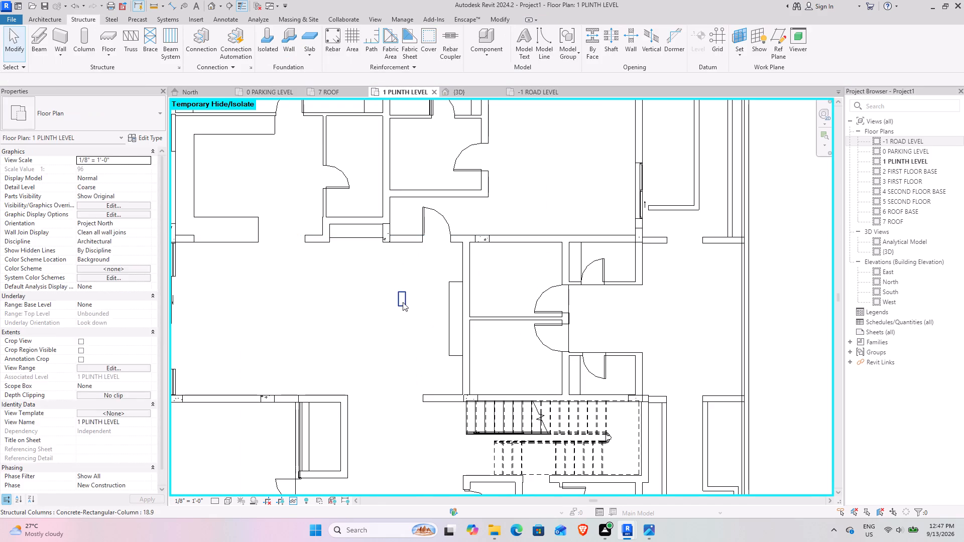
click(403, 302)
click(316, 58)
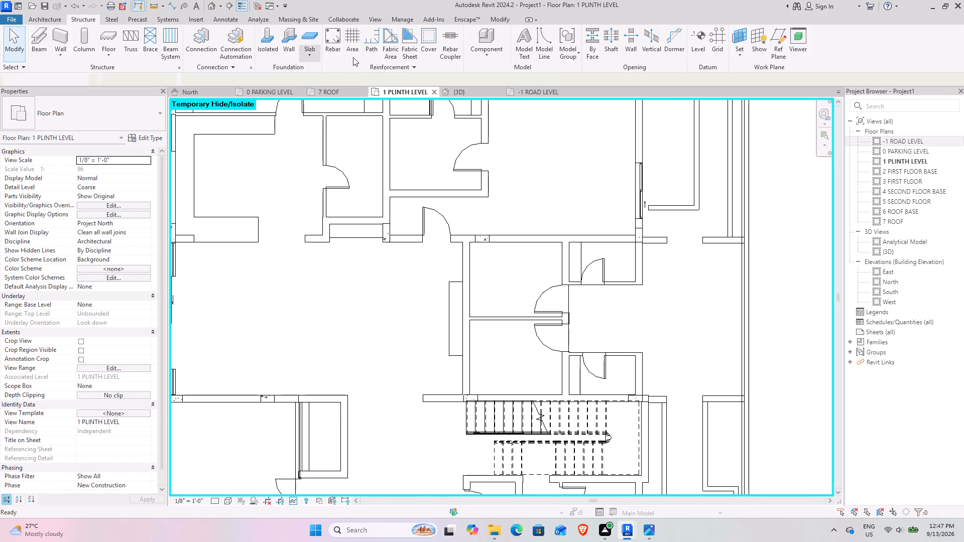
In the -1 ROAD LEVEL plan, align the edge of the beam below the staircase rooms with the rear face of its corner column.
click(536, 89)
scroll(531, 246, down, 5)
middle_drag(563, 220, 471, 215)
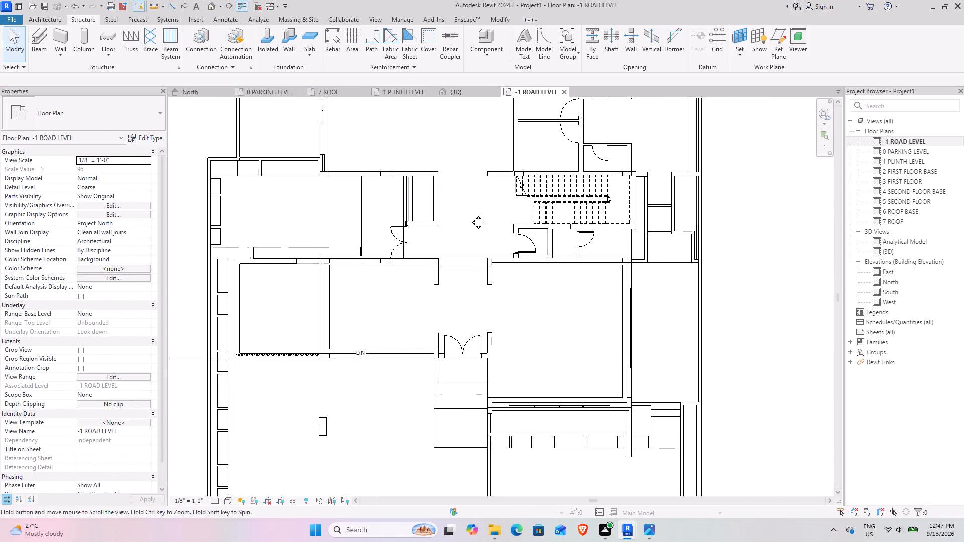
middle_drag(471, 215, 435, 212)
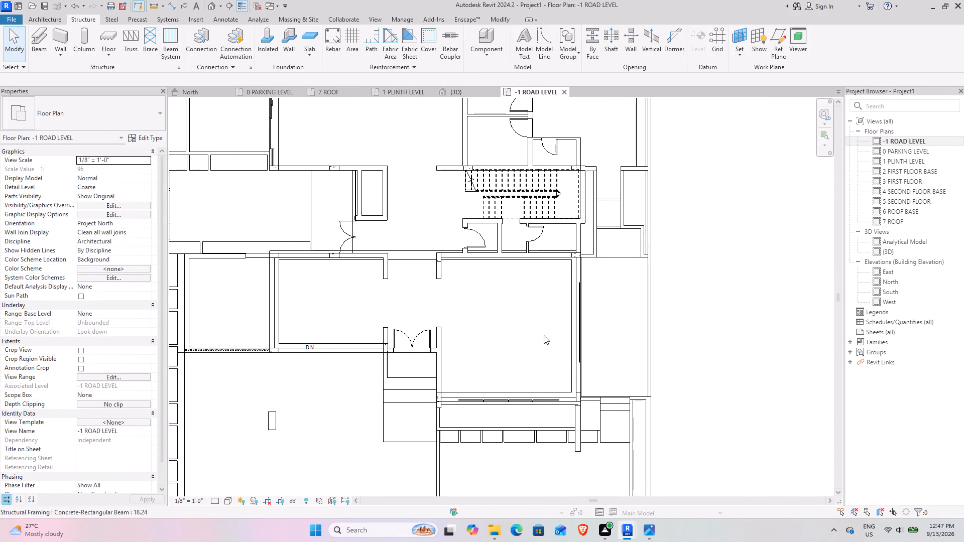
middle_drag(532, 329, 450, 261)
scroll(408, 327, up, 9)
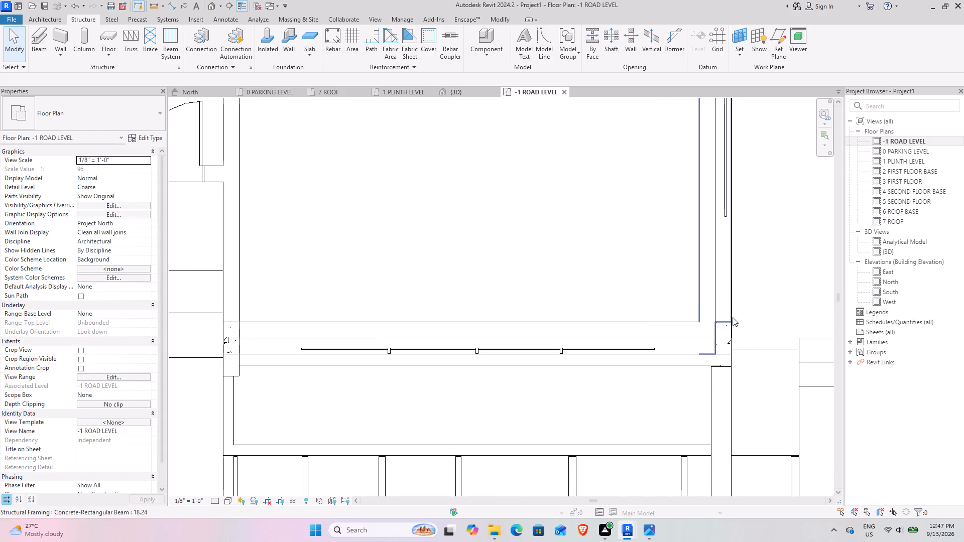
scroll(650, 260, down, 5)
middle_drag(632, 223, 597, 357)
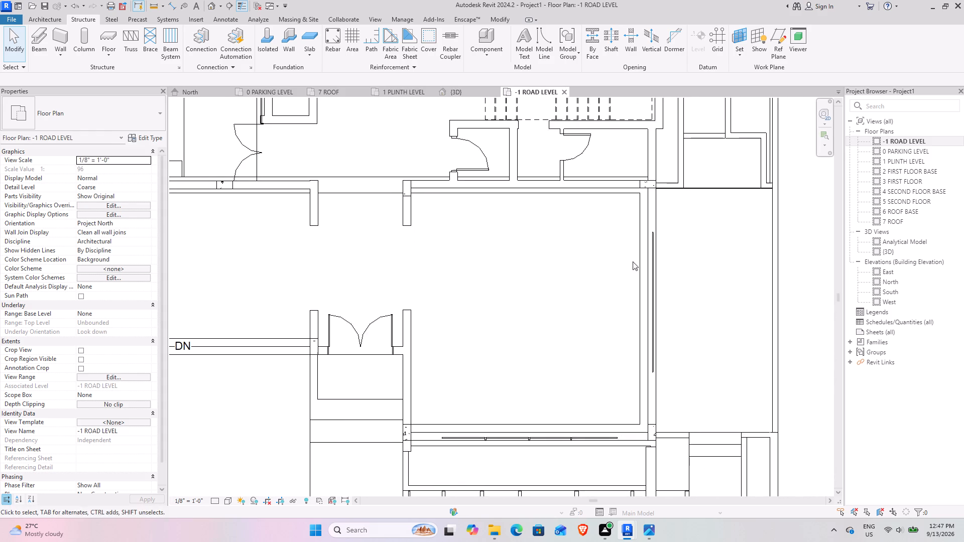
middle_drag(627, 250, 613, 291)
scroll(621, 222, up, 5)
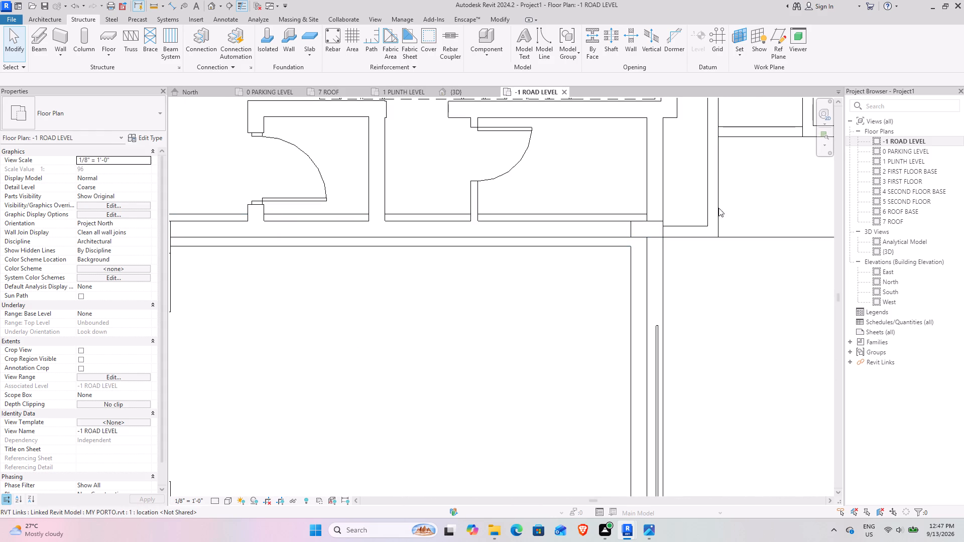
scroll(585, 216, up, 4)
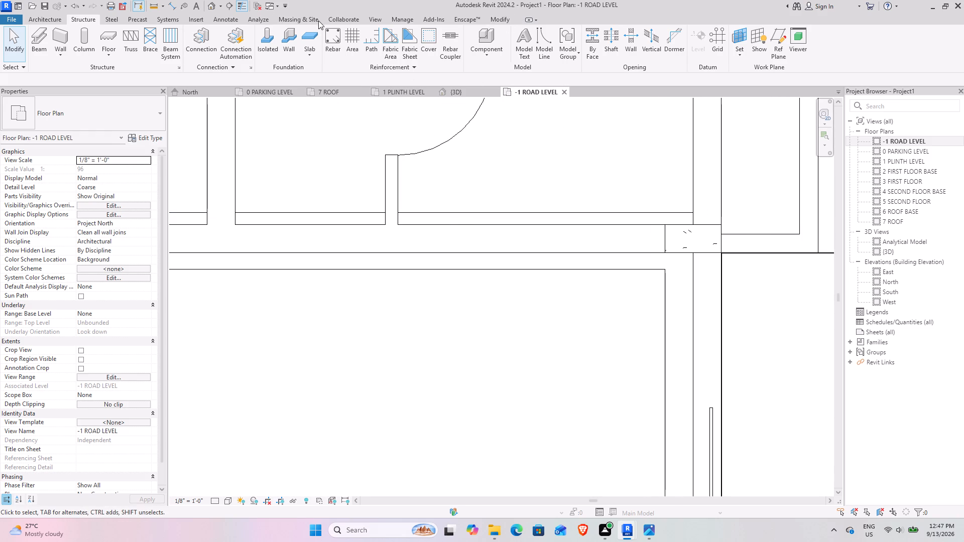
click(506, 17)
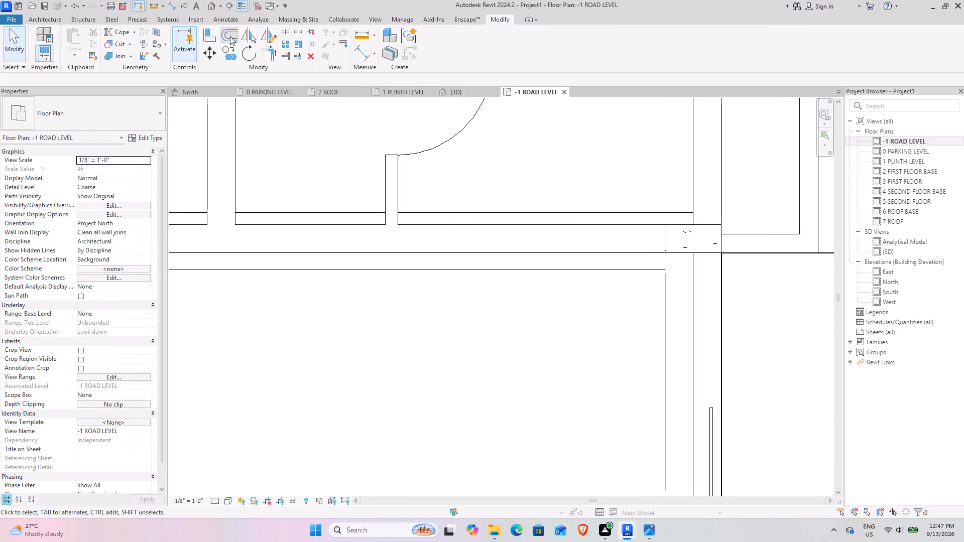
click(206, 36)
click(495, 220)
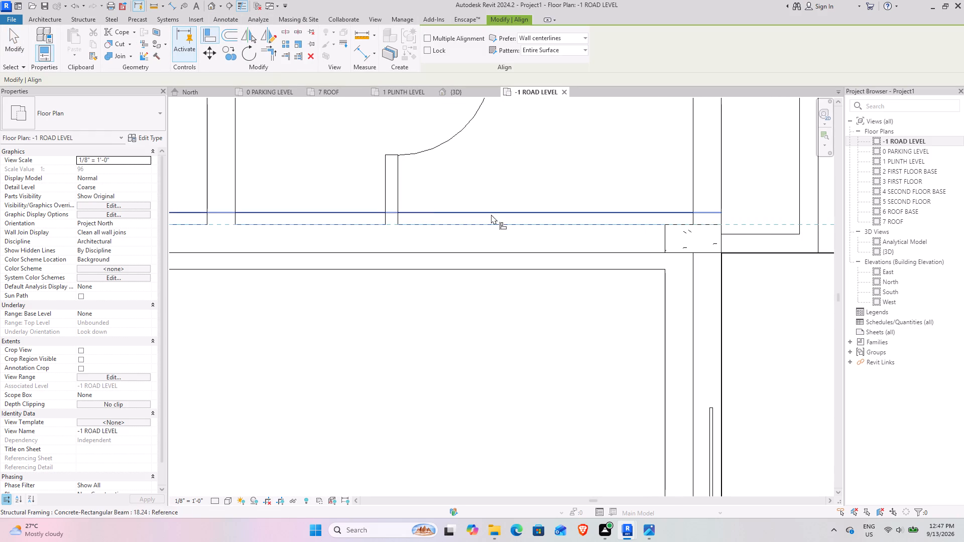
click(491, 214)
Examine the other beams against the columns and walls across the -1 ROAD LEVEL plan, from the entrance to the rear wall.
scroll(491, 214, down, 5)
middle_drag(377, 248, 677, 269)
middle_drag(309, 269, 367, 269)
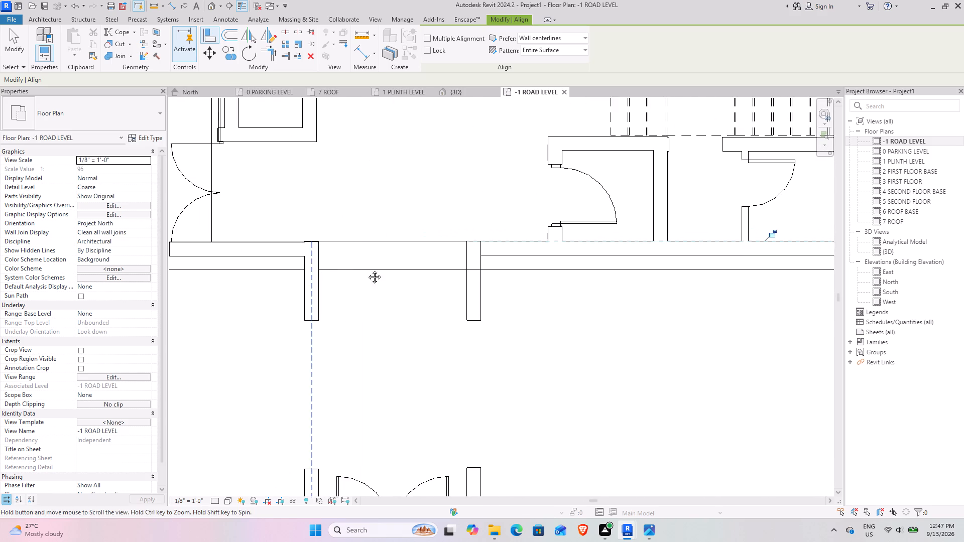
middle_drag(367, 269, 503, 282)
scroll(503, 282, down, 4)
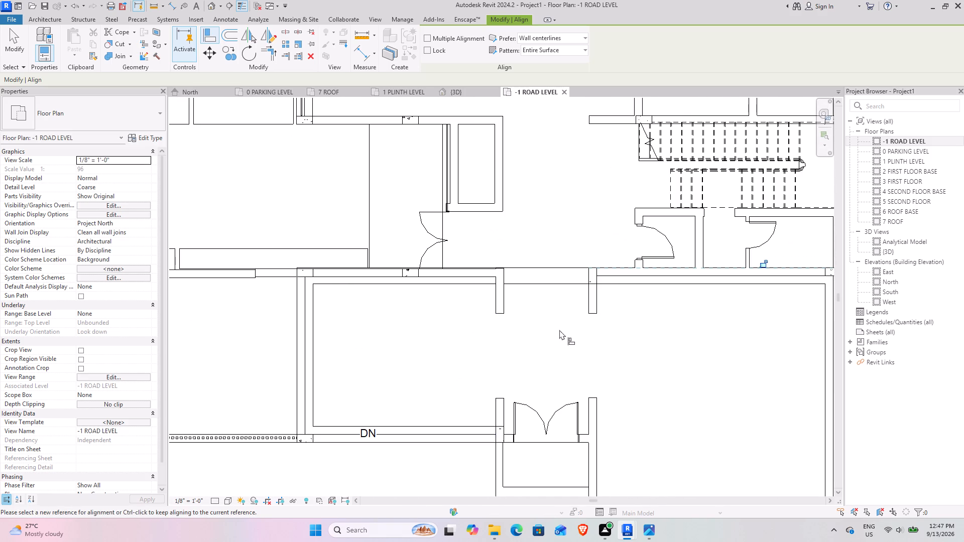
middle_drag(488, 318, 659, 326)
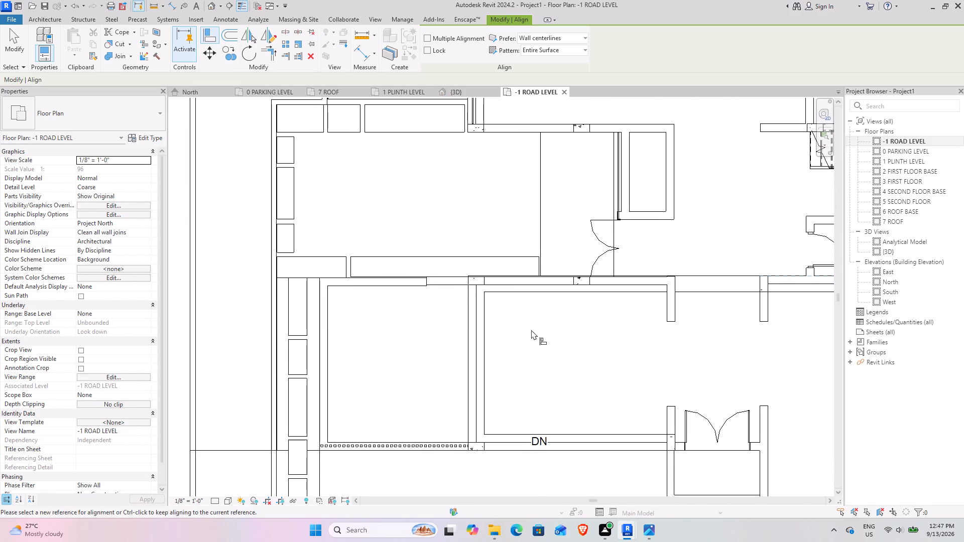
middle_drag(531, 330, 409, 247)
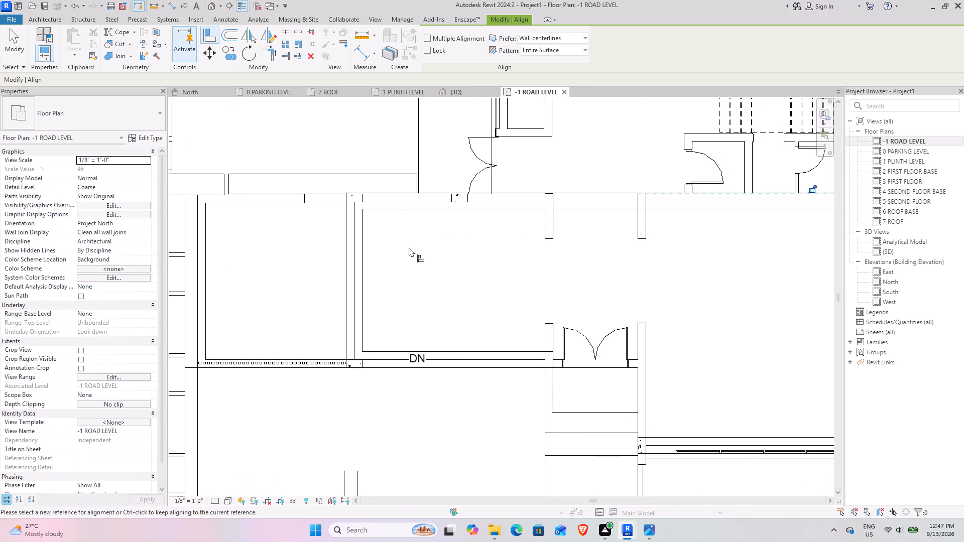
middle_drag(409, 247, 422, 263)
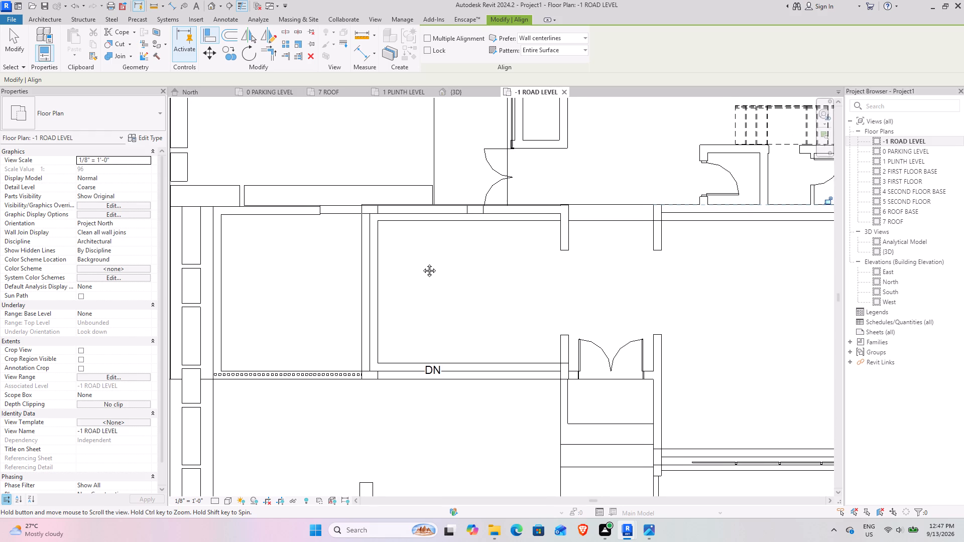
middle_drag(422, 263, 419, 289)
middle_drag(479, 210, 445, 366)
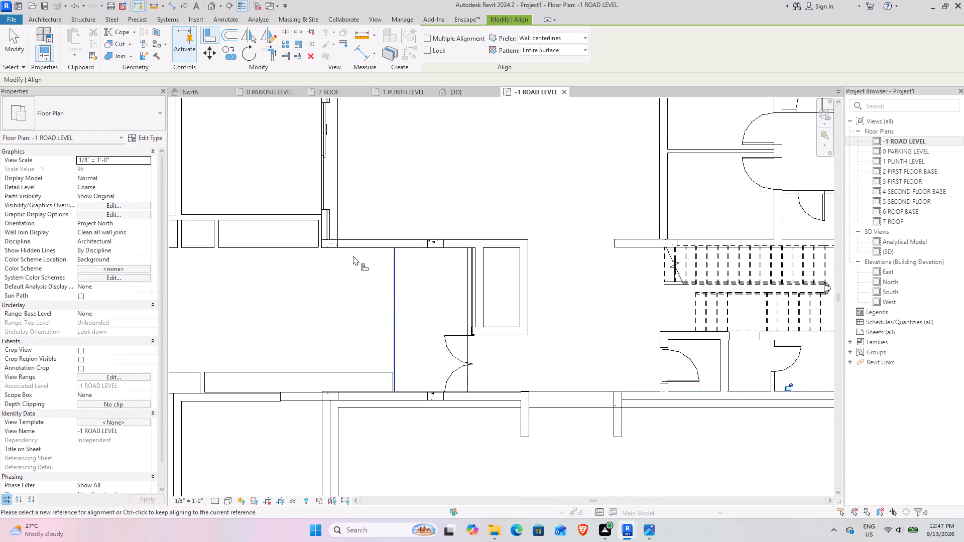
middle_drag(351, 255, 358, 359)
middle_drag(406, 267, 418, 364)
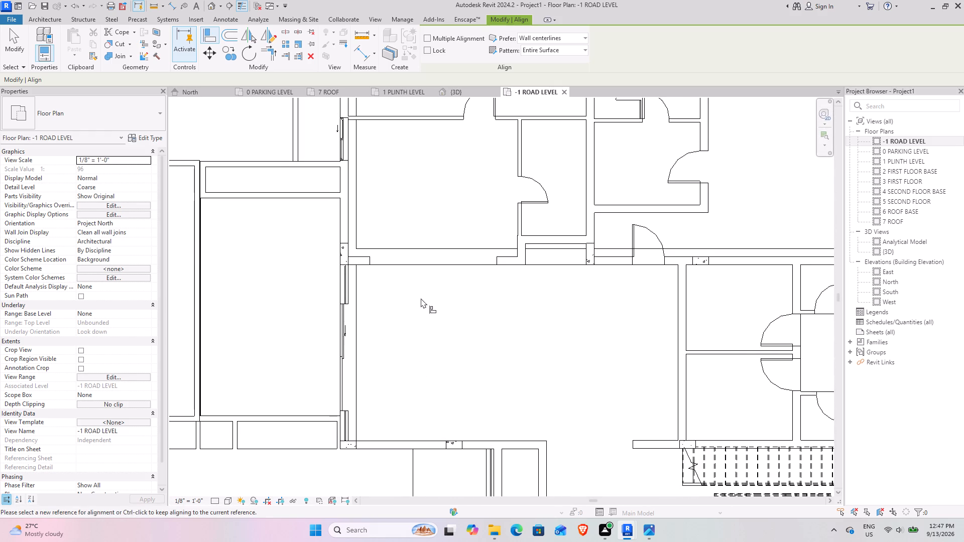
middle_drag(421, 299, 425, 325)
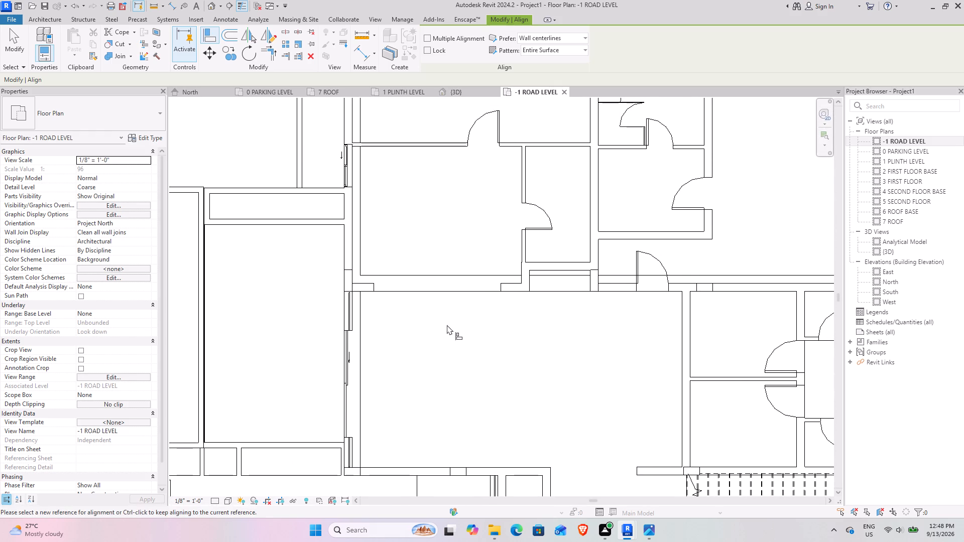
middle_drag(443, 325, 418, 325)
middle_drag(530, 313, 488, 314)
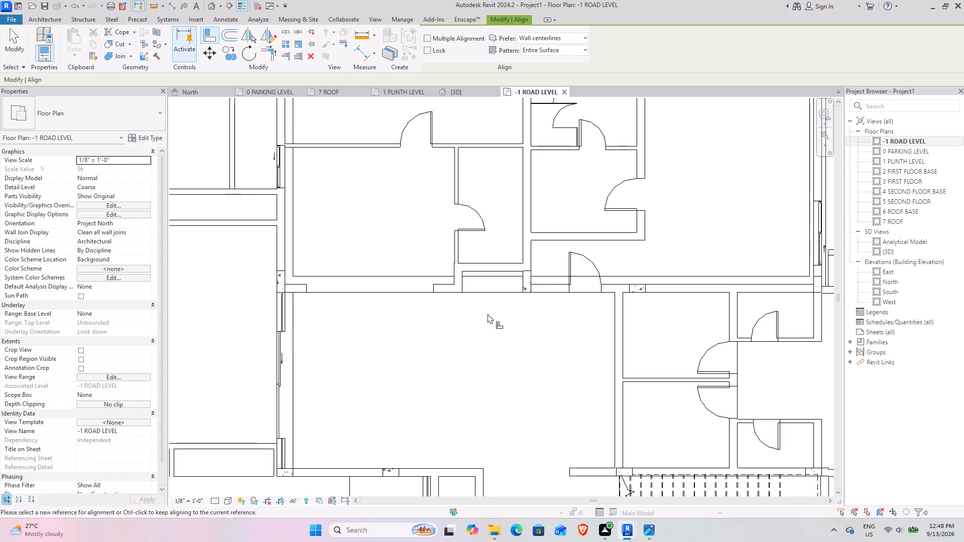
middle_drag(475, 366, 323, 397)
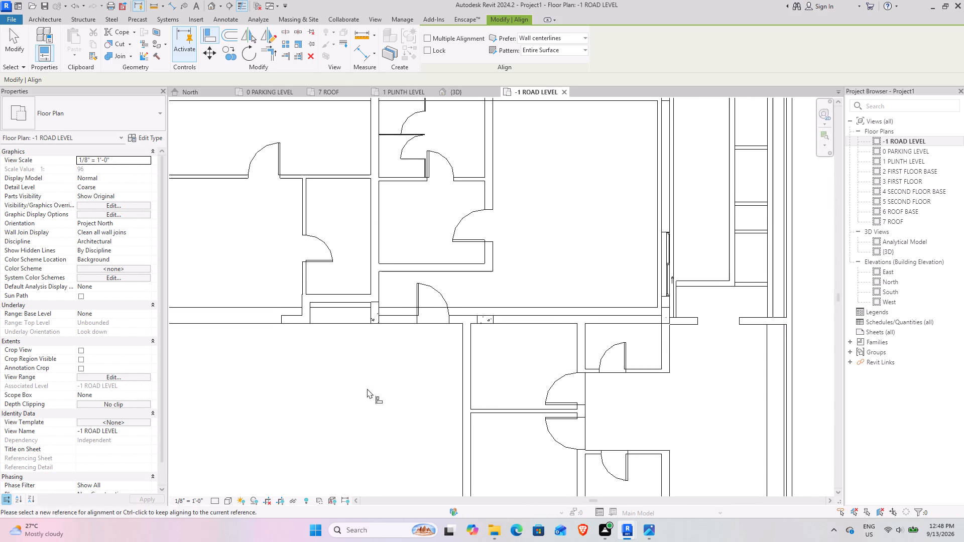
middle_drag(450, 367, 379, 482)
middle_drag(433, 264, 491, 302)
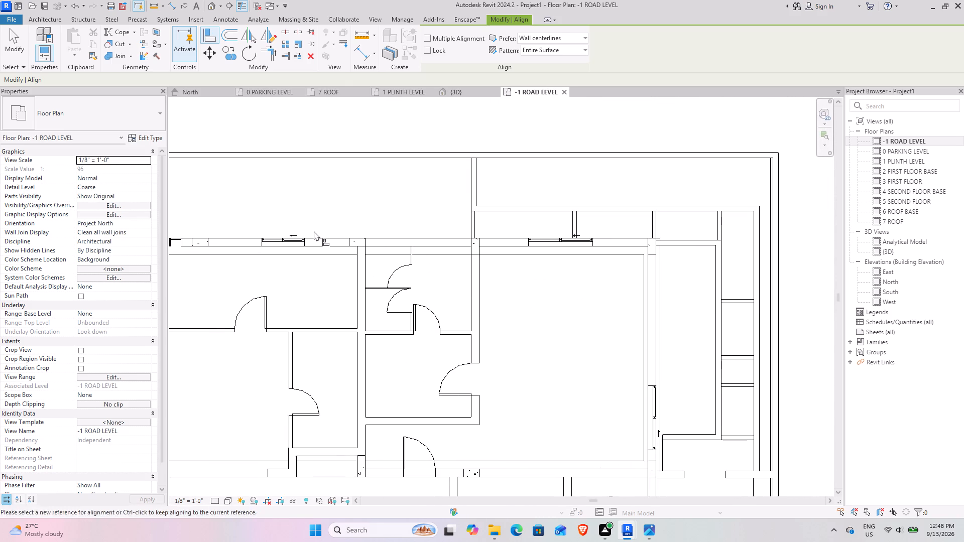
middle_drag(305, 232, 496, 257)
scroll(332, 256, up, 3)
middle_drag(590, 293, 507, 279)
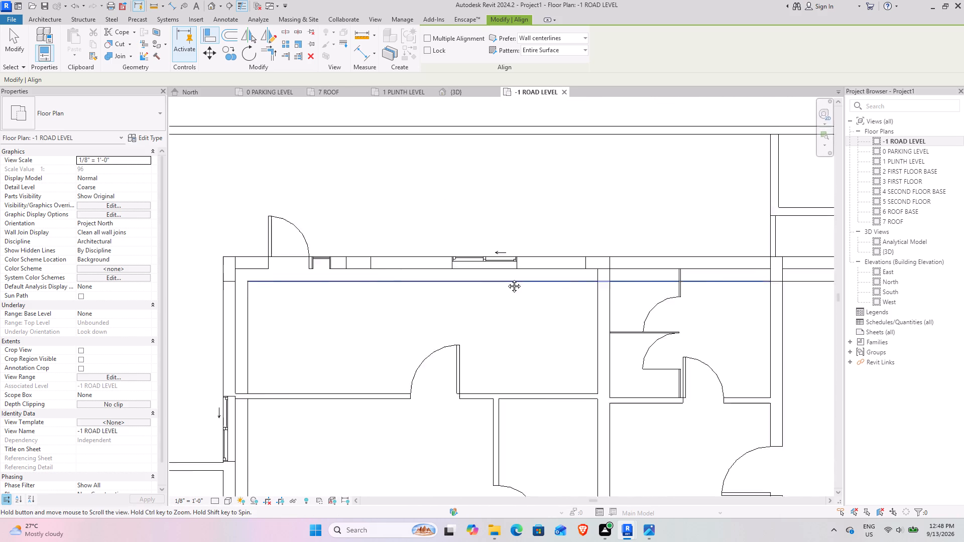
middle_drag(507, 279, 420, 261)
scroll(411, 259, down, 4)
middle_drag(562, 309, 477, 261)
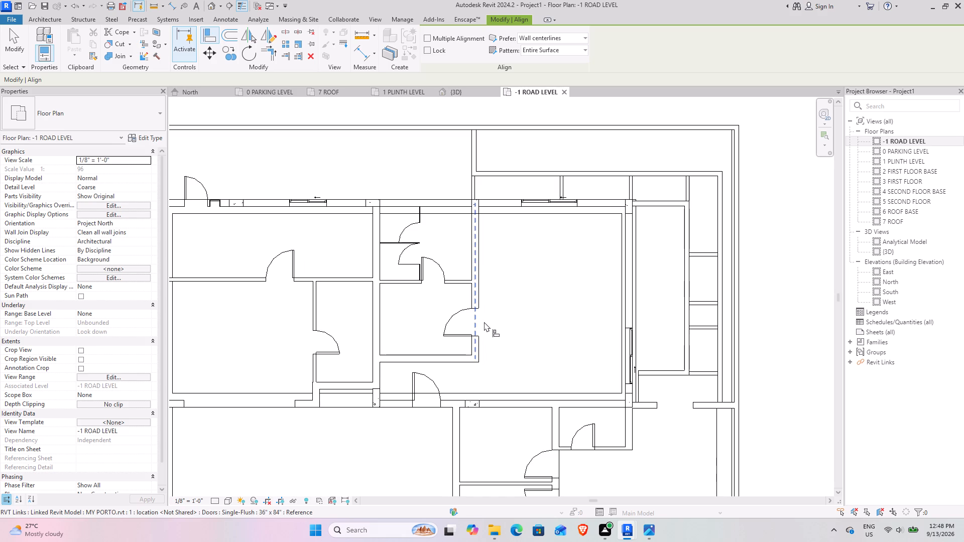
middle_drag(484, 322, 464, 280)
click(17, 37)
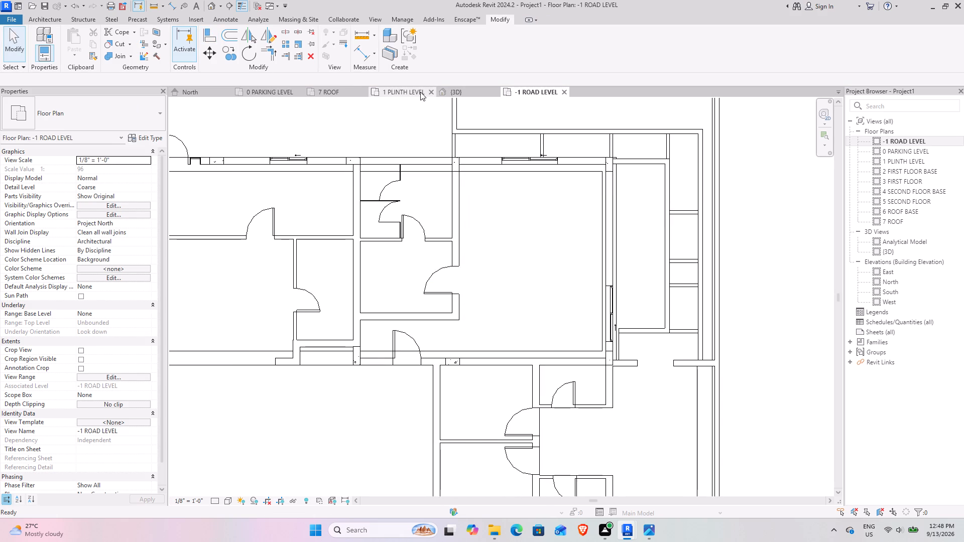
In the 1 PLINTH LEVEL plan, place an 18.24 beam about 21' 6" long from the rear-wall column between kitchen and toilet to the column straight in front.
click(406, 89)
scroll(437, 229, down, 4)
middle_drag(380, 202, 381, 250)
scroll(412, 223, up, 4)
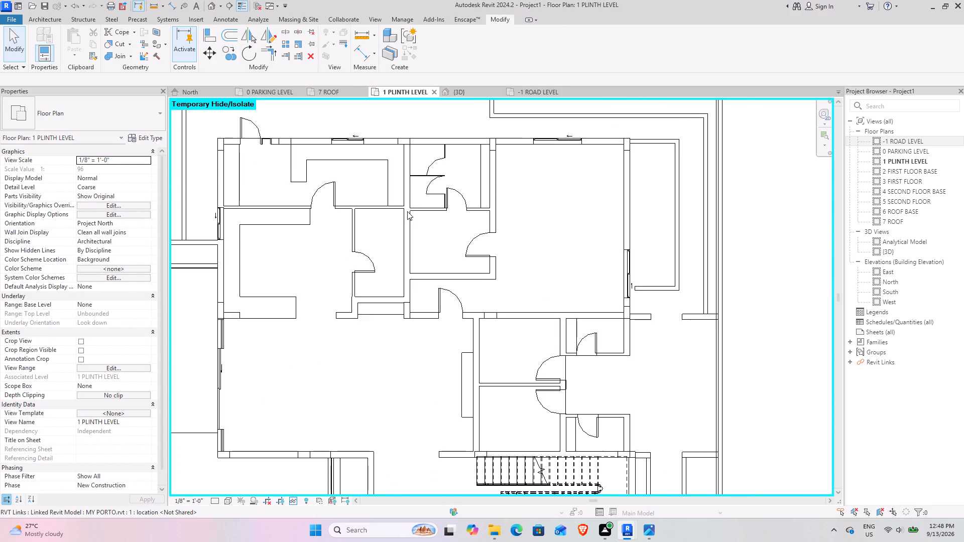
scroll(407, 211, up, 2)
scroll(407, 209, down, 8)
scroll(408, 175, up, 8)
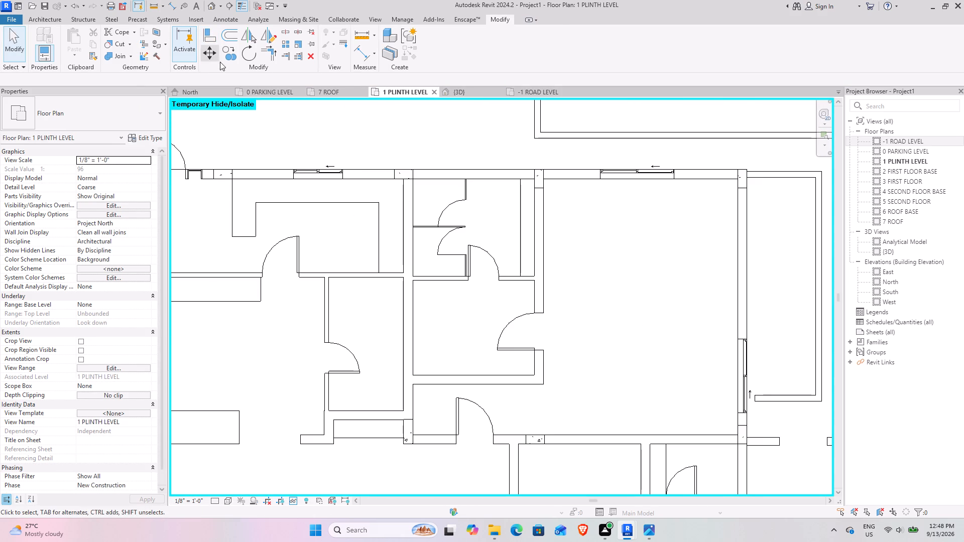
click(78, 19)
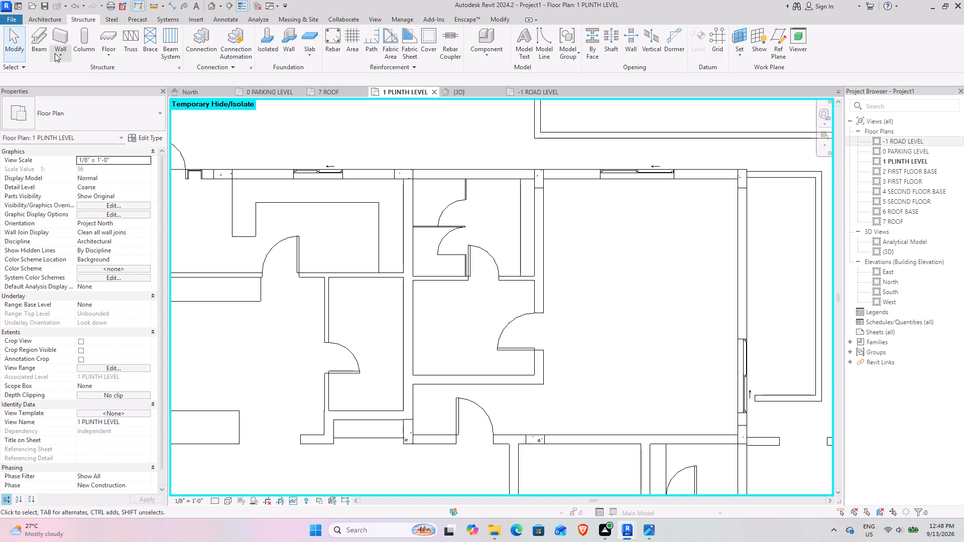
click(43, 42)
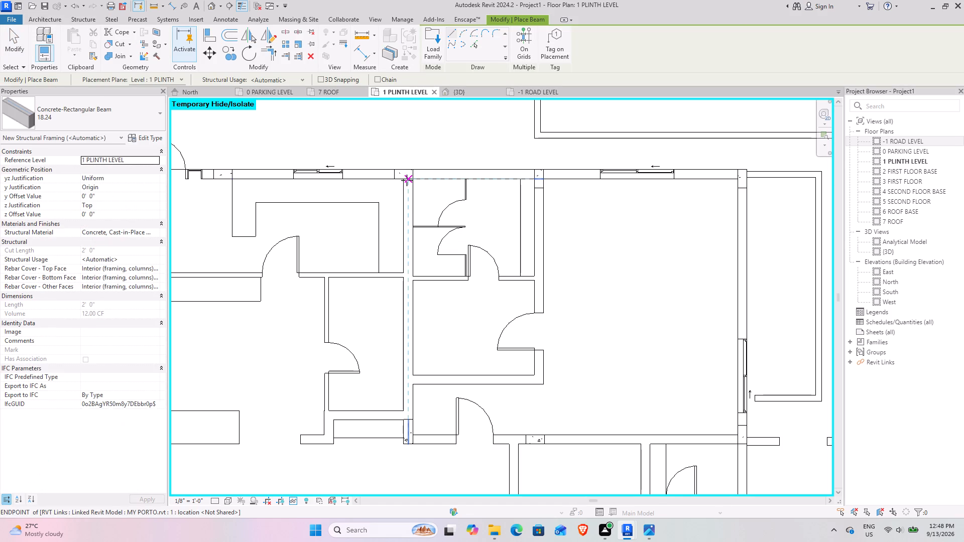
click(407, 178)
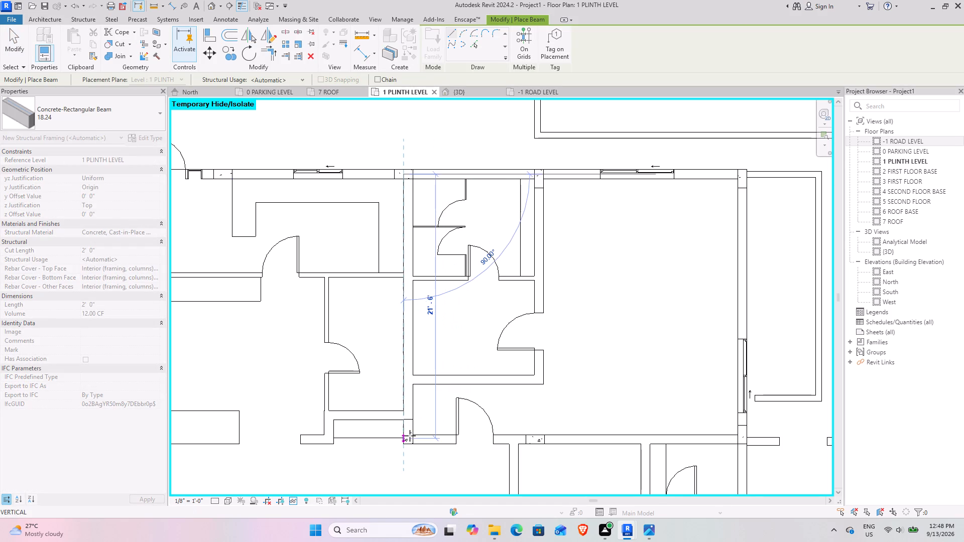
click(406, 435)
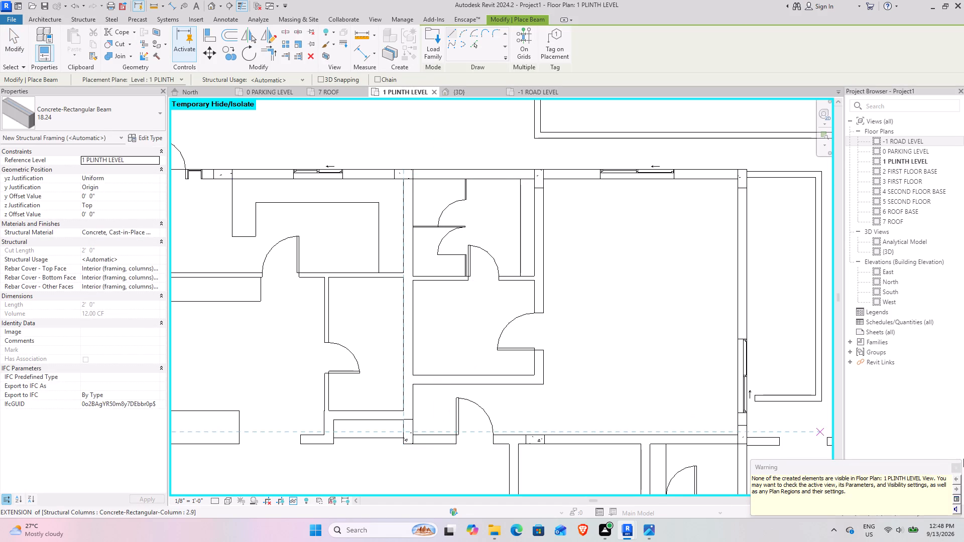
click(959, 470)
Inspect the beam and column frame in the 3D view from the front and the left side.
click(464, 92)
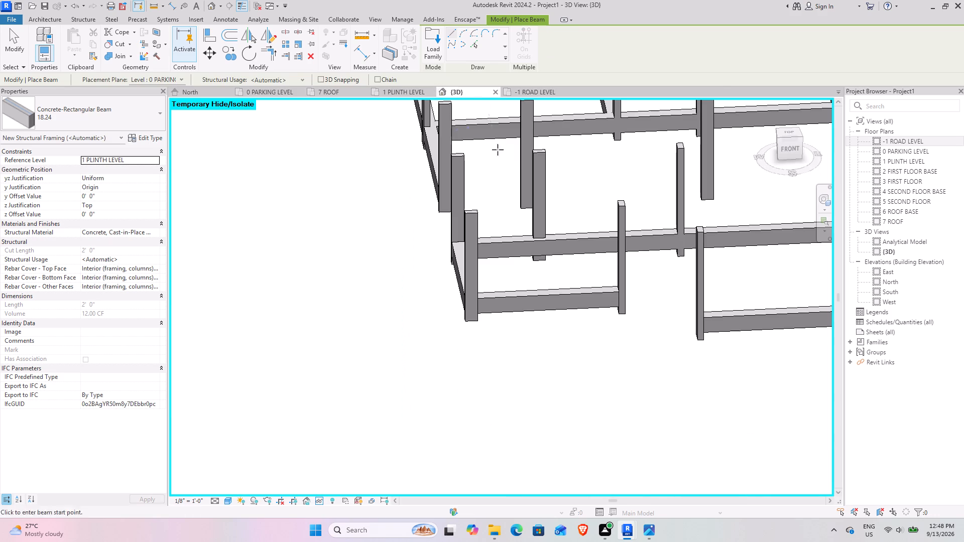
middle_drag(602, 263, 528, 432)
scroll(527, 431, down, 4)
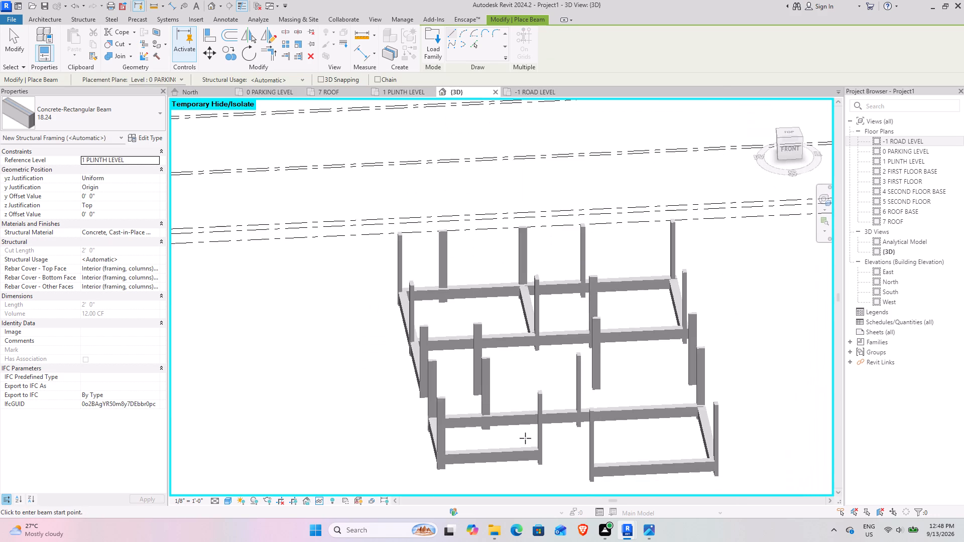
shift+middle_drag(508, 443, 628, 398)
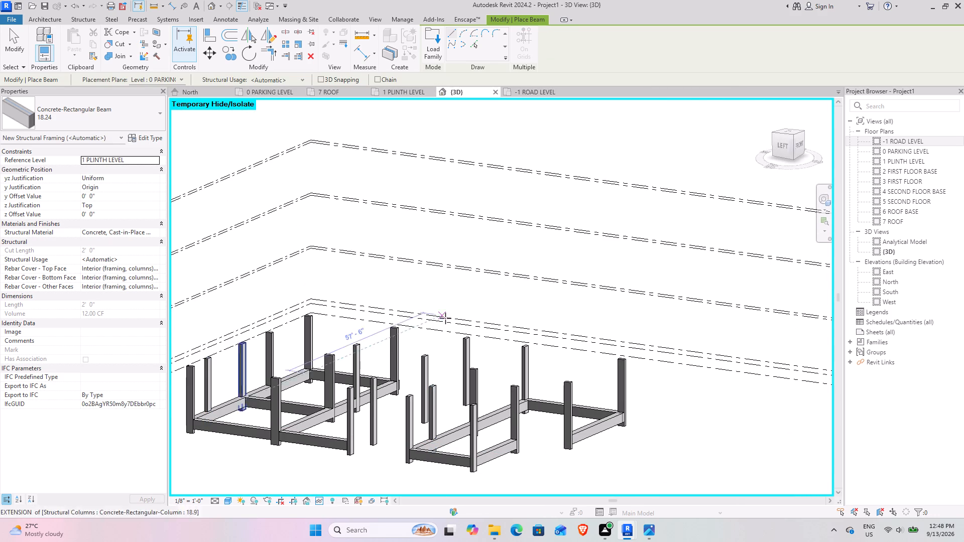
middle_drag(445, 319, 605, 282)
middle_drag(594, 307, 619, 389)
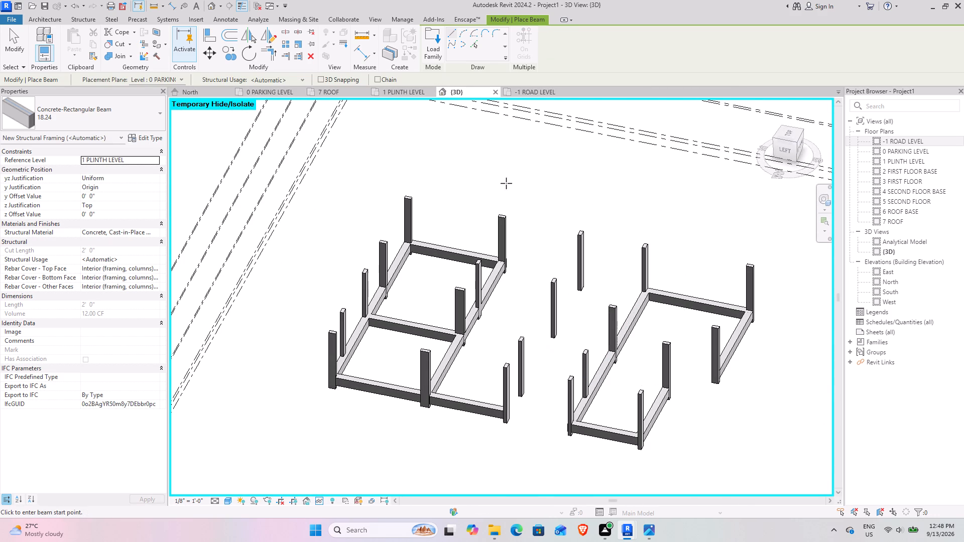
End beam placement and examine the rear rooms' beams and columns against the walls in the -1 ROAD LEVEL plan.
click(540, 90)
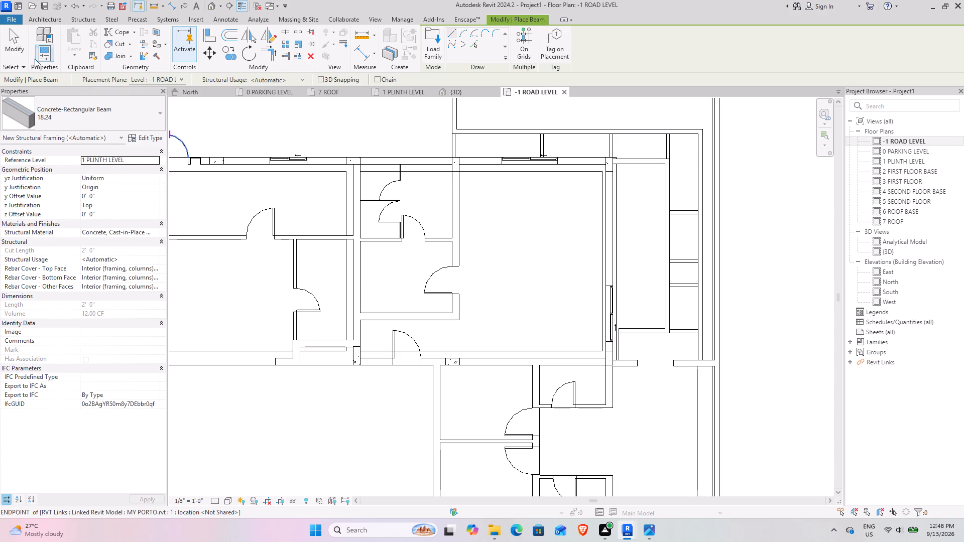
click(18, 48)
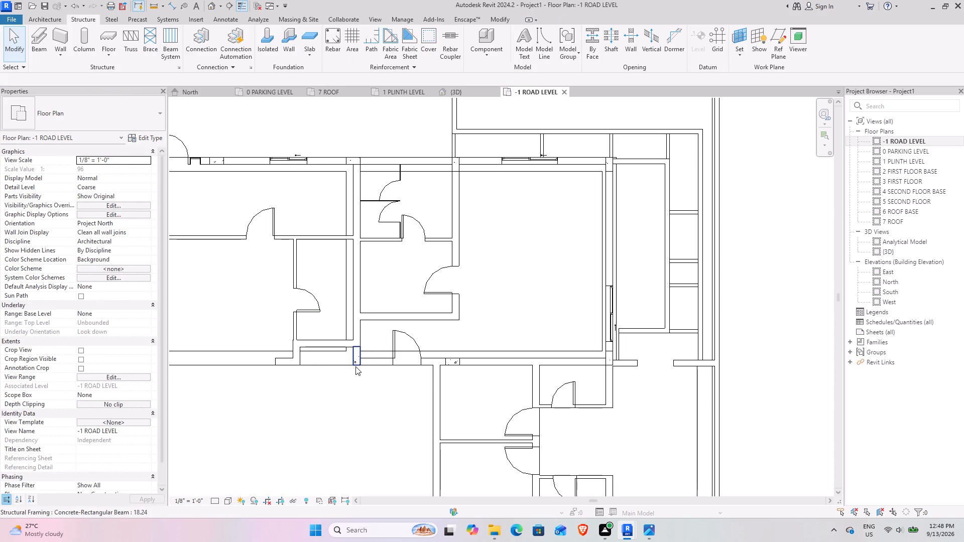
scroll(361, 275, up, 3)
middle_drag(361, 275, 369, 357)
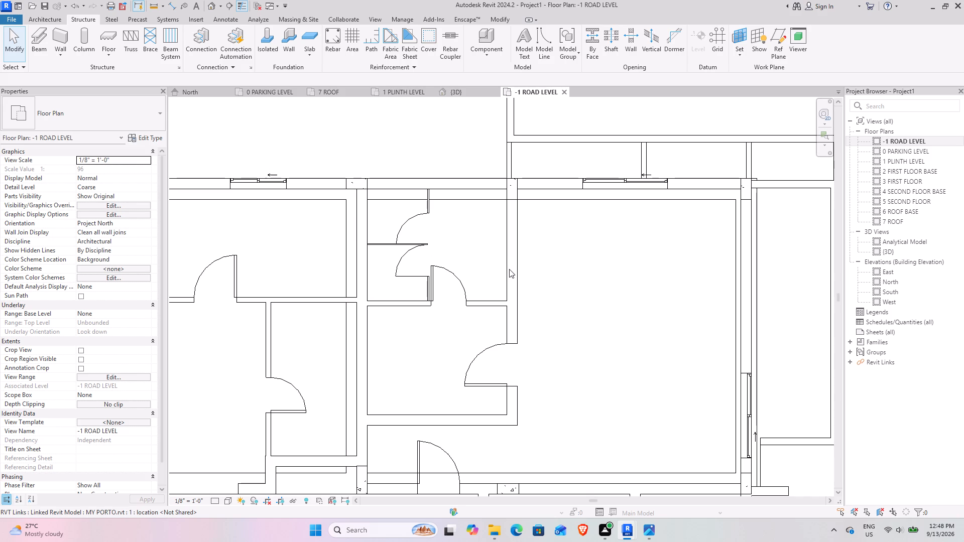
scroll(461, 408, down, 4)
middle_drag(409, 305, 377, 183)
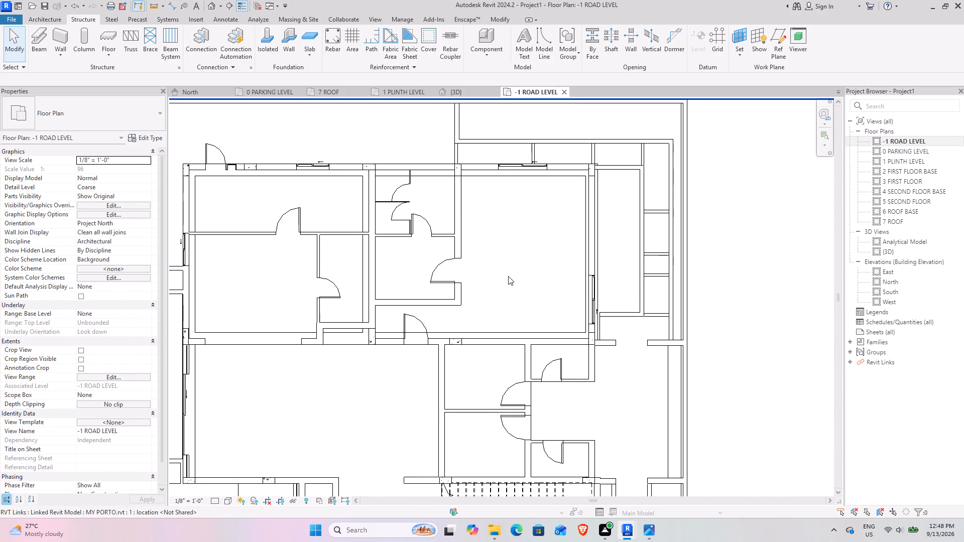
scroll(453, 317, up, 4)
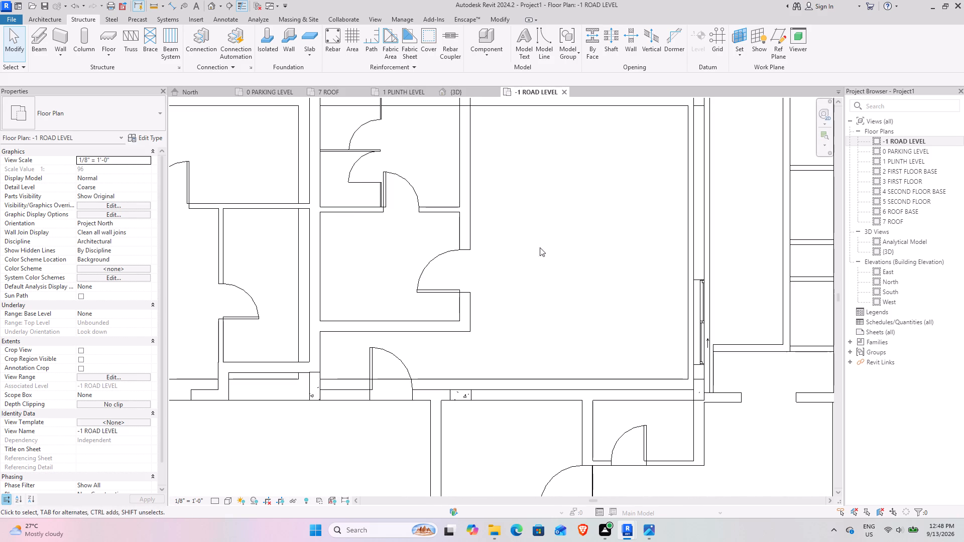
middle_drag(540, 252, 539, 350)
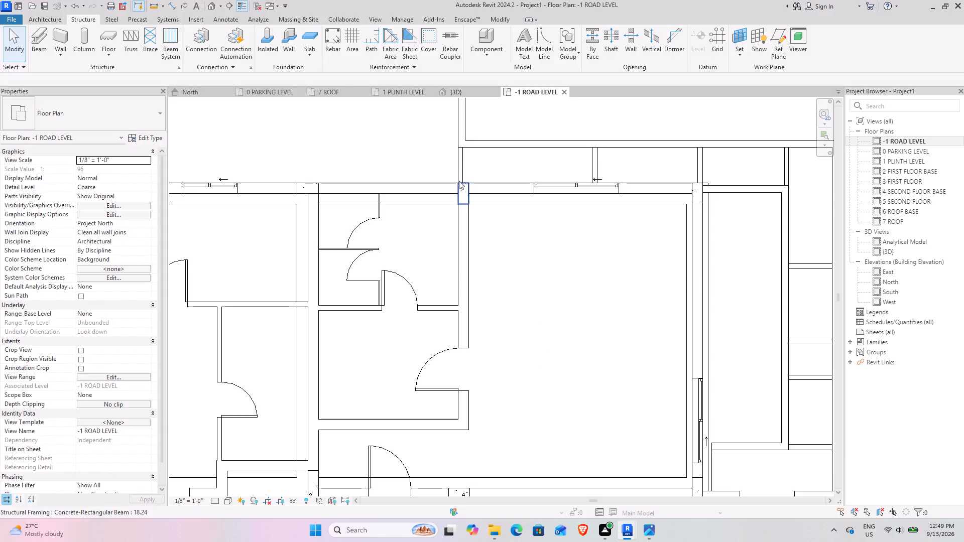
scroll(456, 181, up, 8)
scroll(502, 280, down, 4)
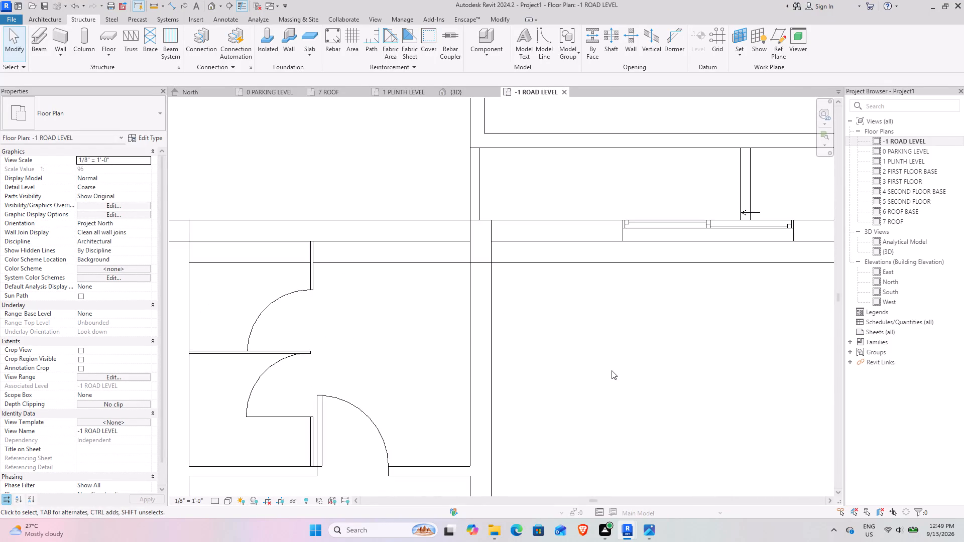
middle_drag(614, 371, 427, 296)
scroll(422, 294, down, 5)
middle_drag(426, 345, 452, 220)
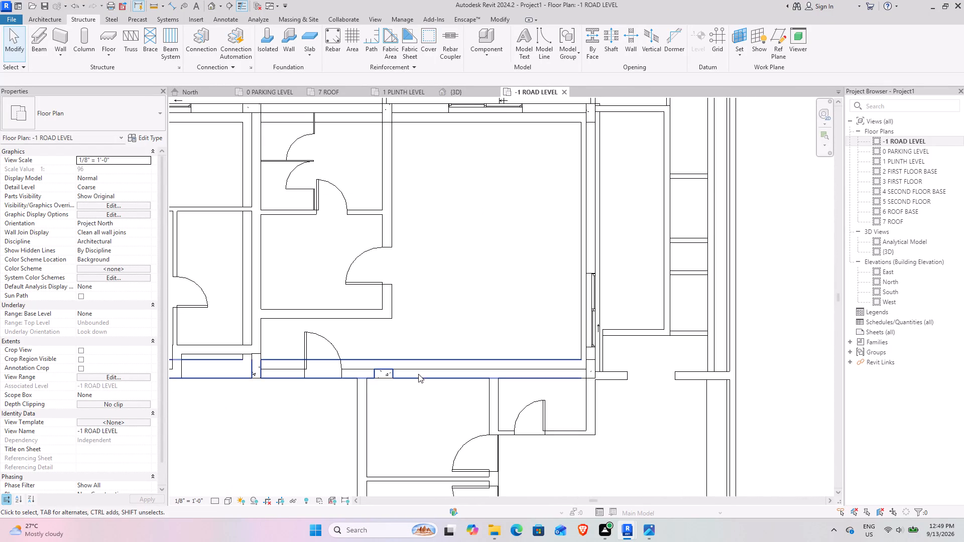
In the 1 PLINTH LEVEL plan, place an 18.24 beam from the rear bedroom's front-wall column along its toilet-side wall to the rear-wall column.
click(421, 90)
middle_drag(539, 401, 449, 320)
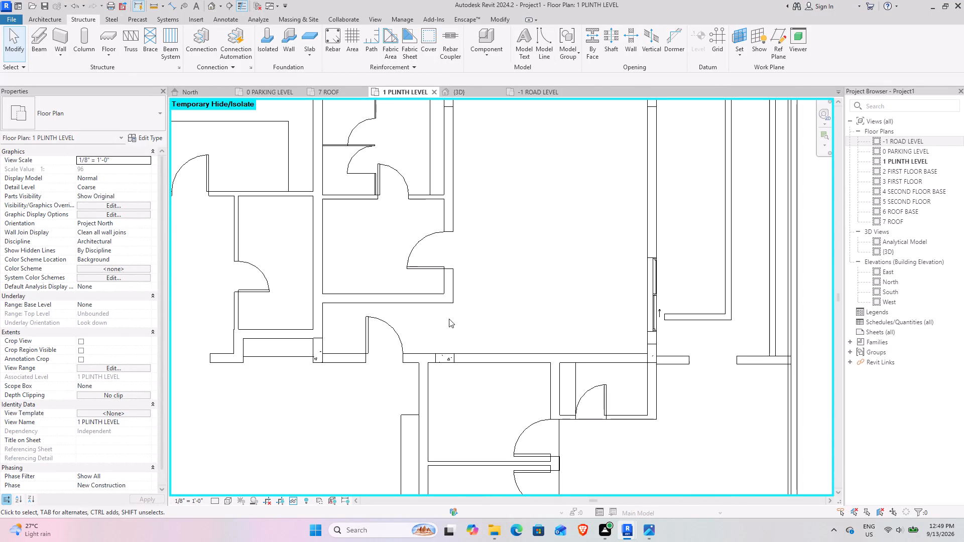
middle_drag(485, 213, 483, 293)
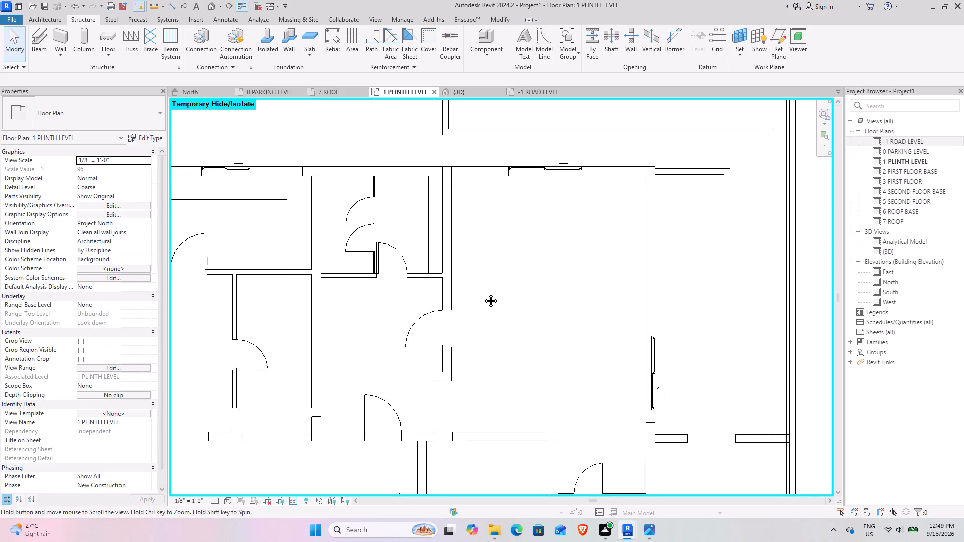
middle_drag(483, 293, 476, 214)
click(37, 43)
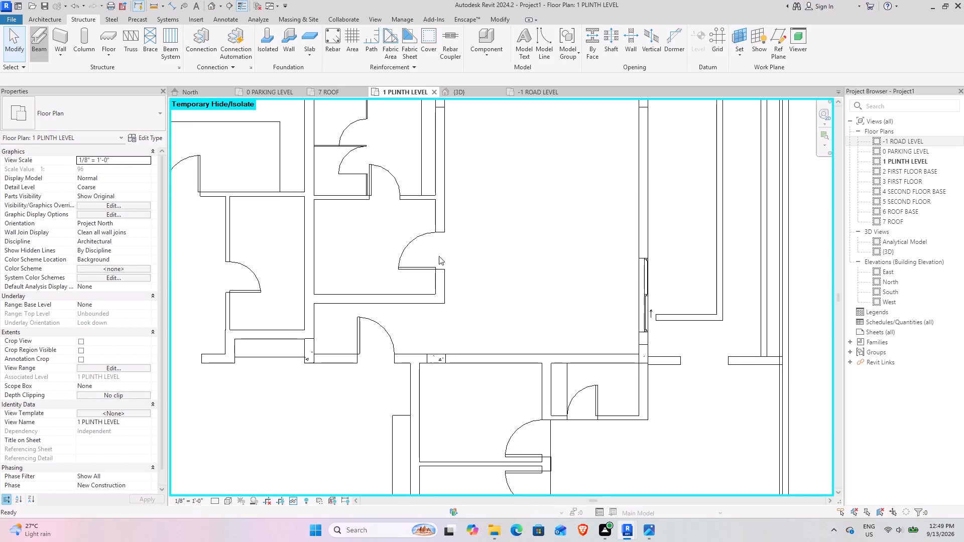
click(437, 361)
middle_drag(444, 211, 445, 368)
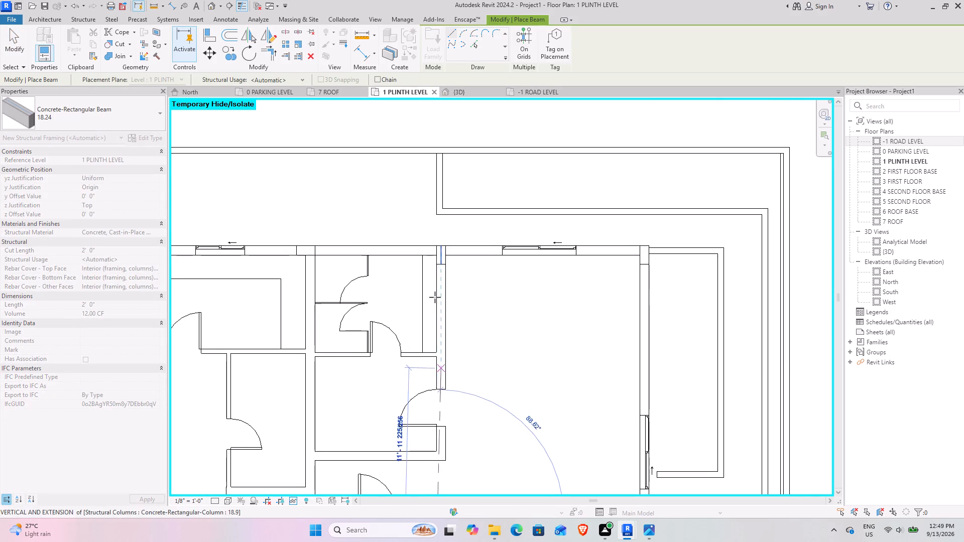
click(439, 254)
scroll(483, 334, down, 3)
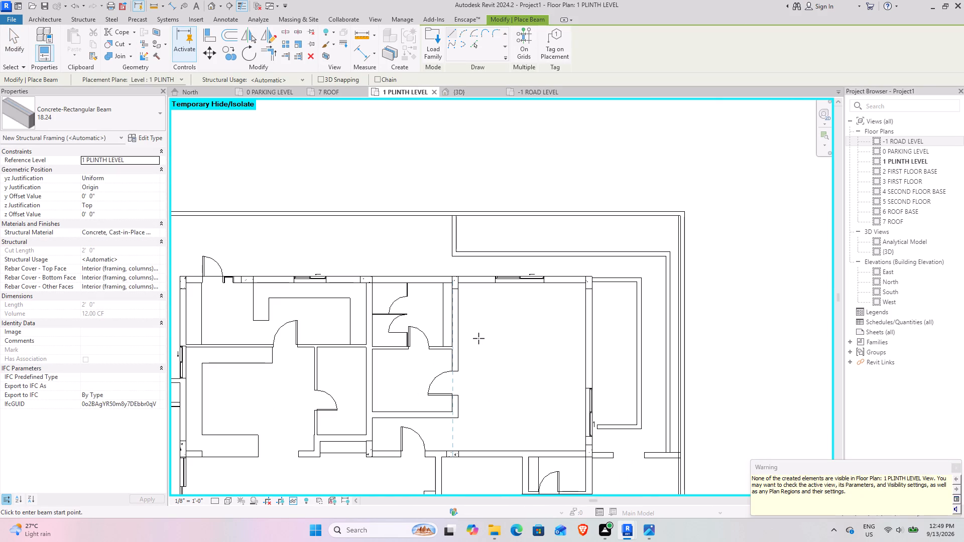
key(Escape)
Examine the columns around the staircase and middle rooms in plan, end beam placement, and check the frame in the 3D view.
scroll(475, 350, down, 4)
middle_drag(457, 381, 455, 222)
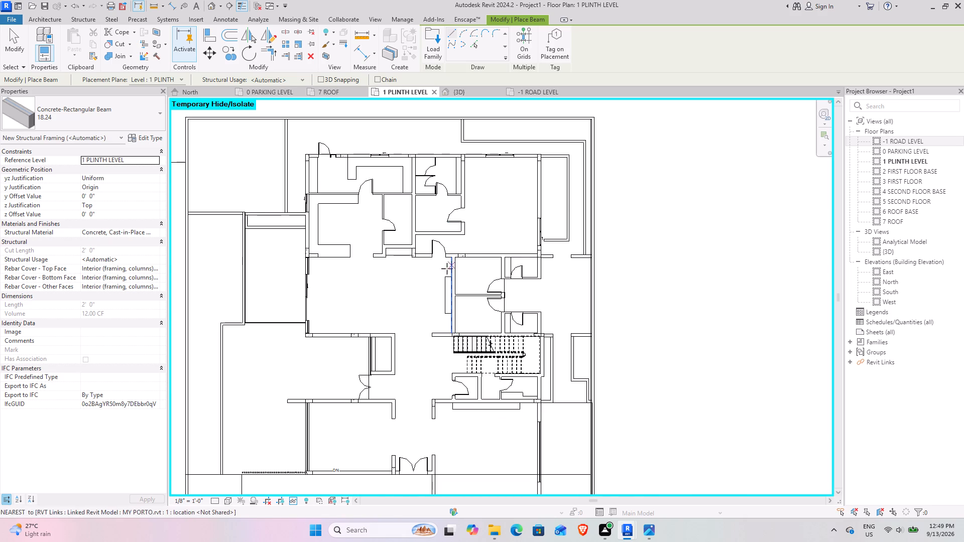
scroll(470, 258, up, 4)
middle_drag(456, 348, 457, 326)
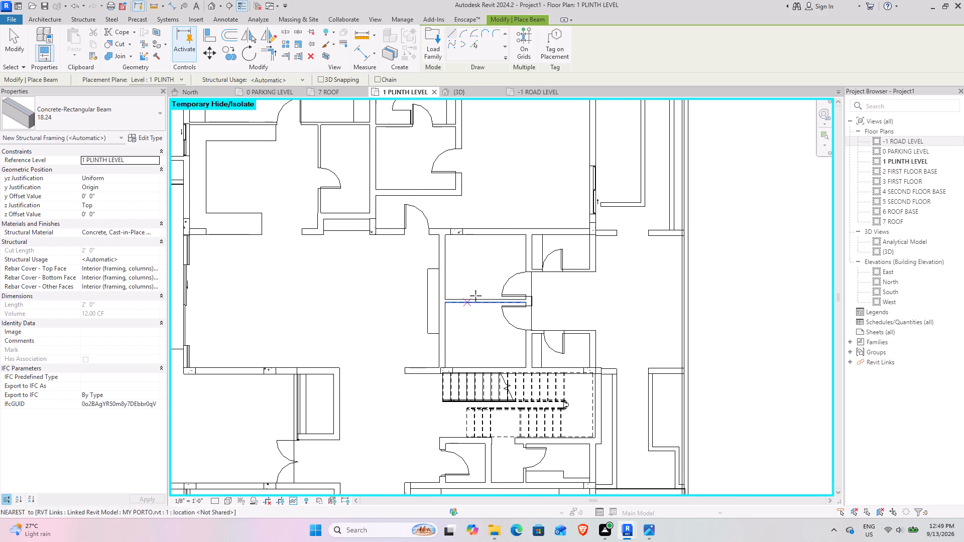
middle_drag(485, 356, 476, 273)
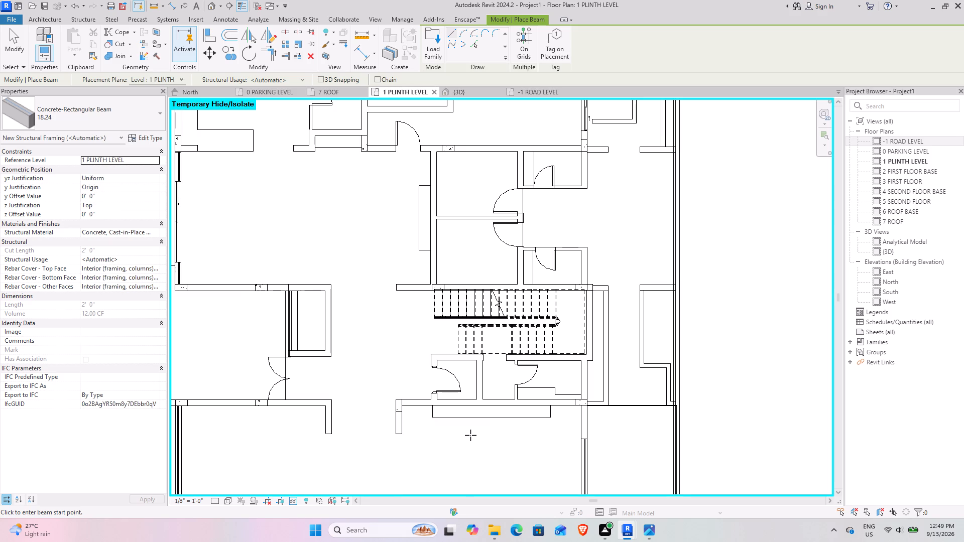
middle_drag(470, 433, 465, 454)
key(Escape)
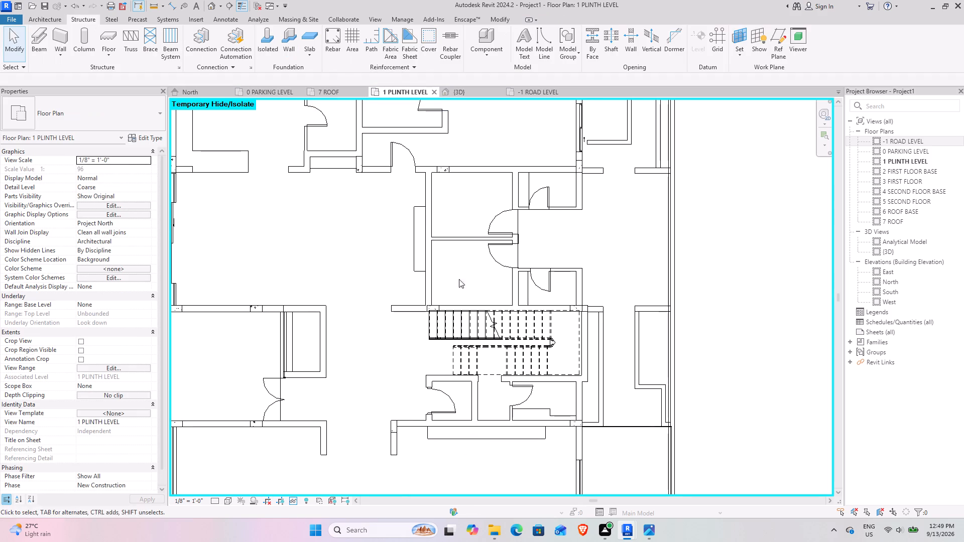
key(Escape)
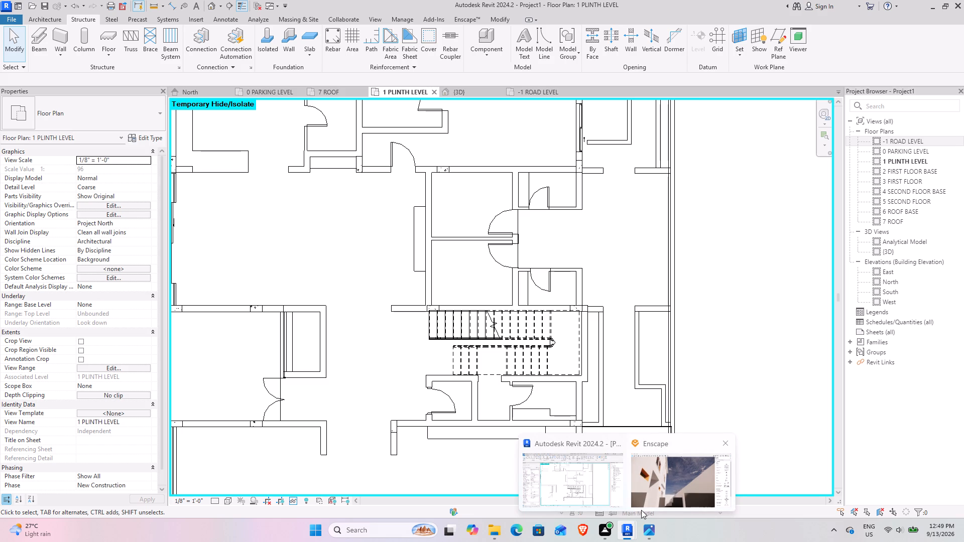
click(467, 95)
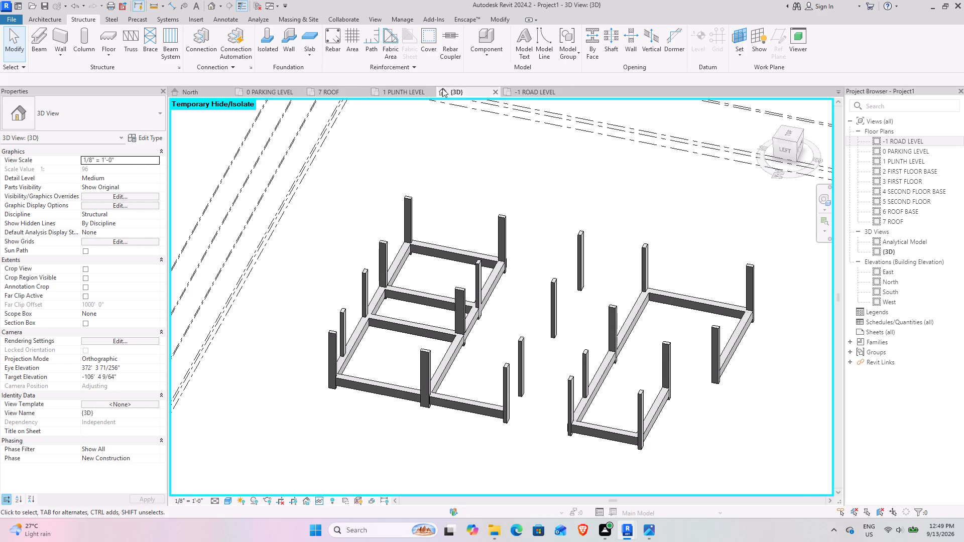
Examine the columns of the rear rooms, central hall and staircase in the 1 PLINTH LEVEL plan.
click(399, 98)
click(396, 91)
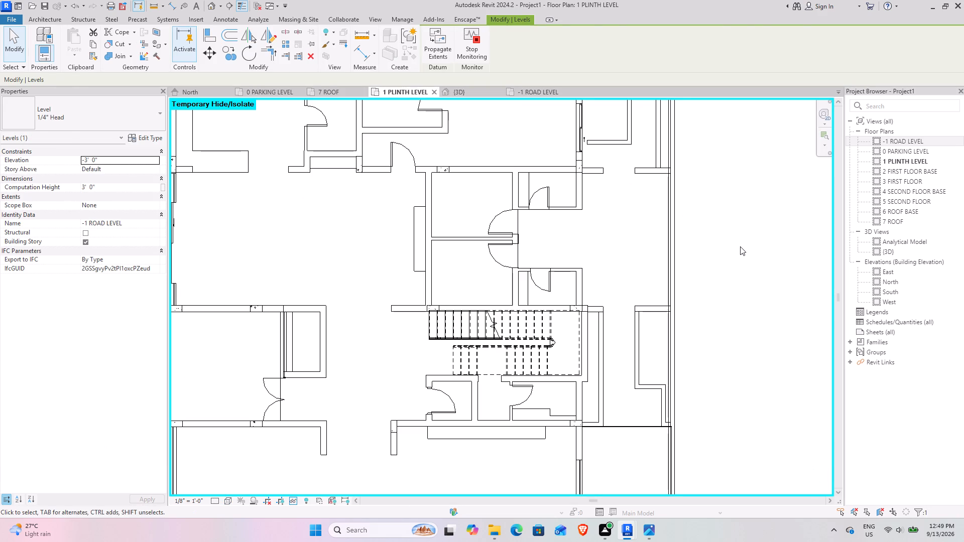
click(740, 246)
scroll(740, 246, down, 5)
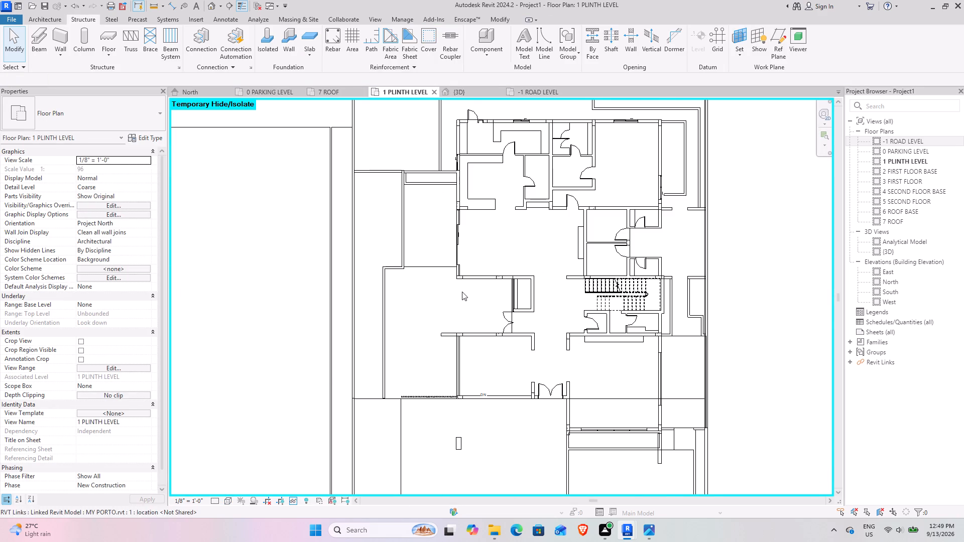
scroll(433, 263, up, 4)
middle_drag(519, 329, 468, 310)
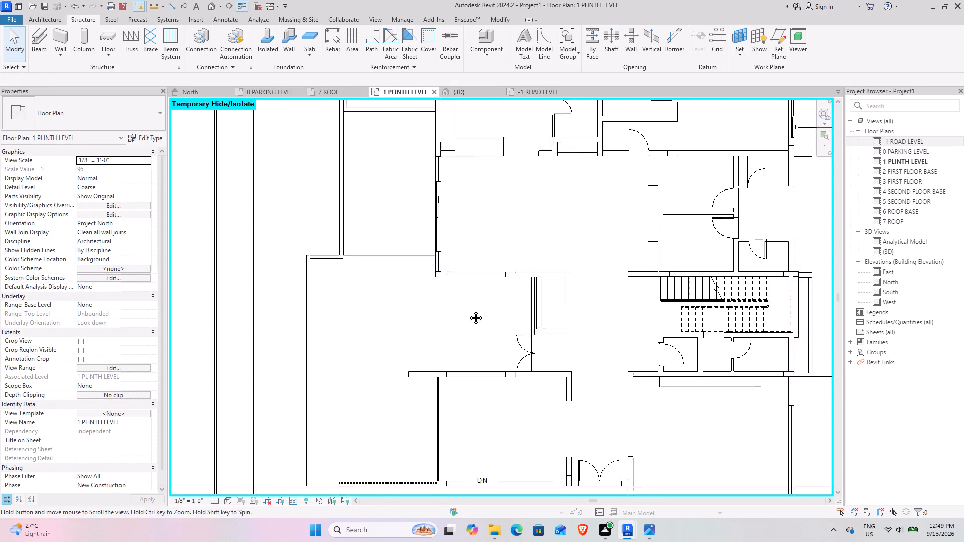
middle_drag(468, 310, 462, 308)
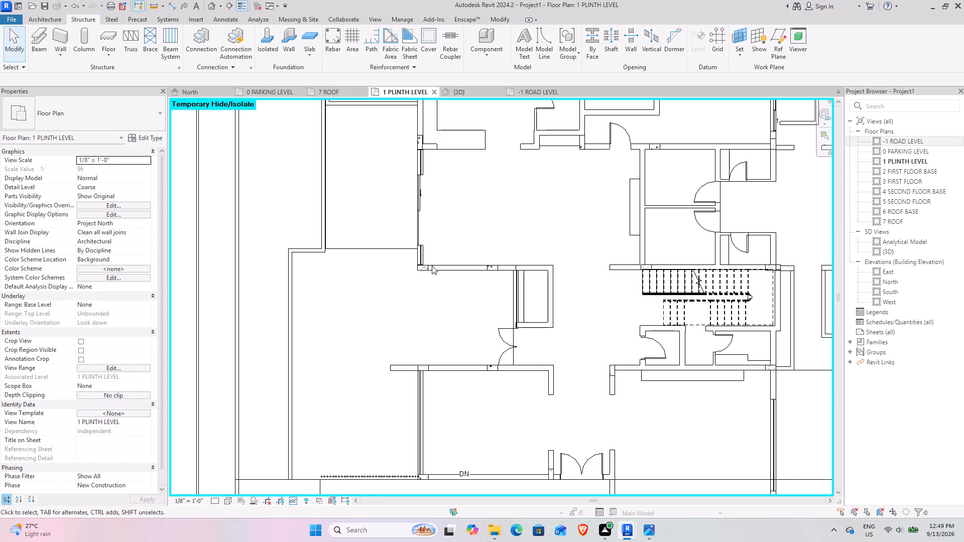
middle_drag(508, 232, 451, 321)
scroll(346, 226, up, 4)
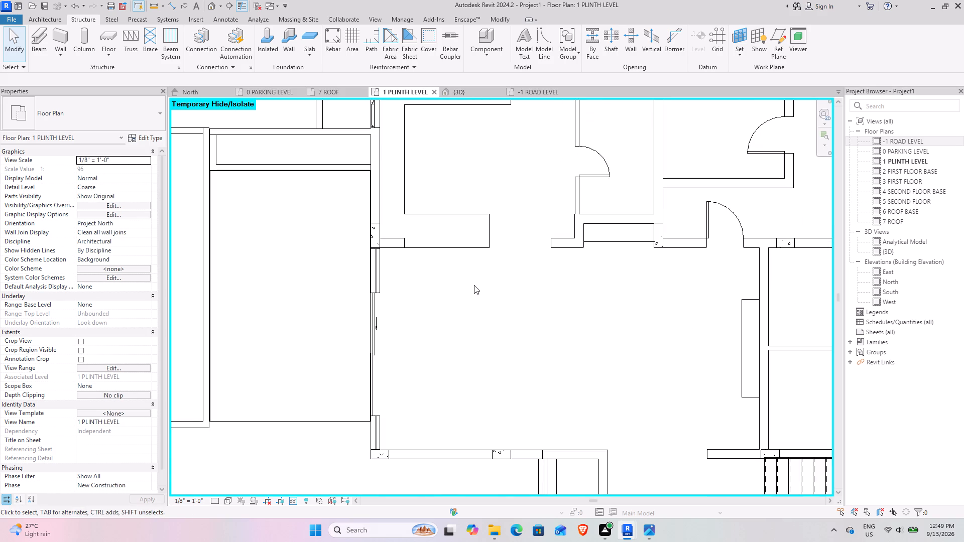
scroll(476, 283, down, 4)
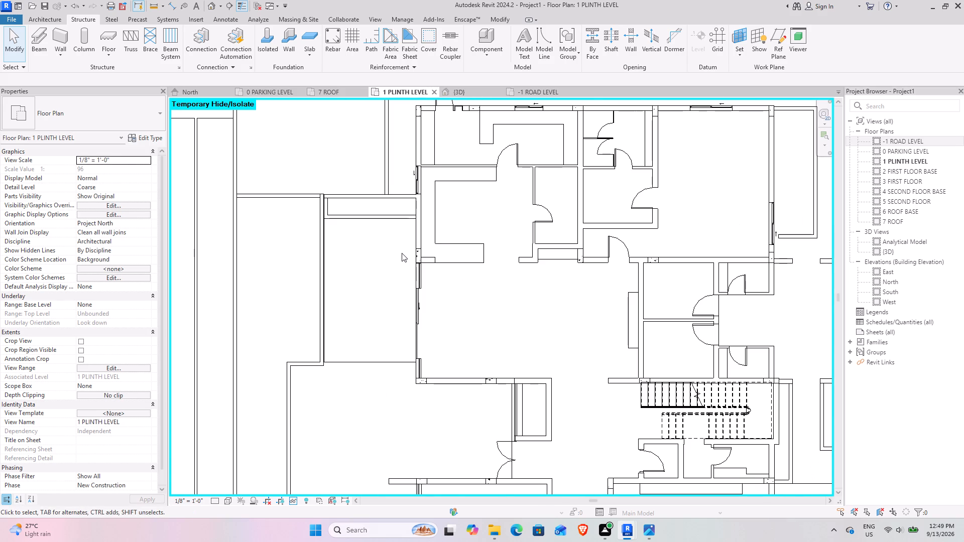
scroll(555, 283, down, 3)
scroll(564, 321, up, 4)
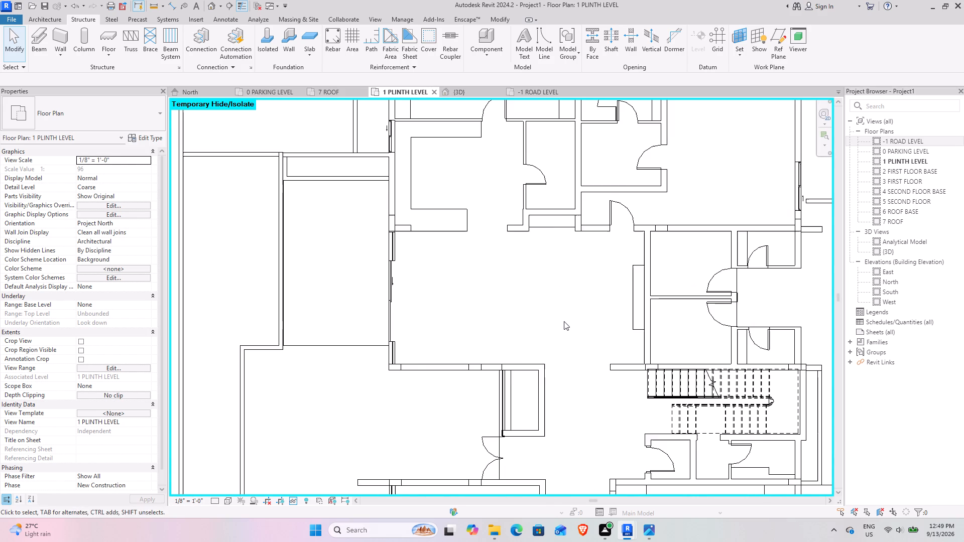
middle_drag(561, 326, 447, 292)
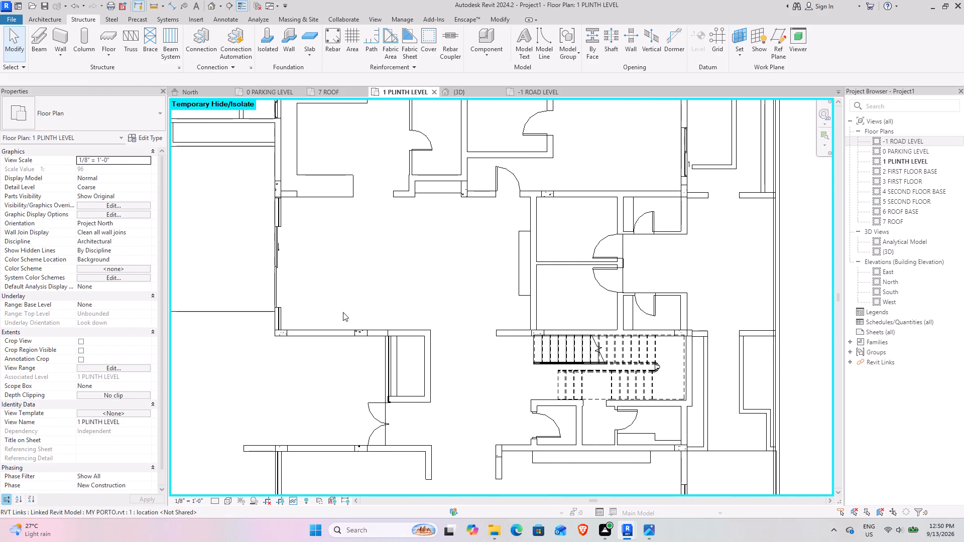
Examine the columns and beams around the central hall, toilets and staircase in the -1 ROAD LEVEL plan.
click(525, 95)
scroll(393, 331, down, 5)
middle_drag(399, 411, 471, 221)
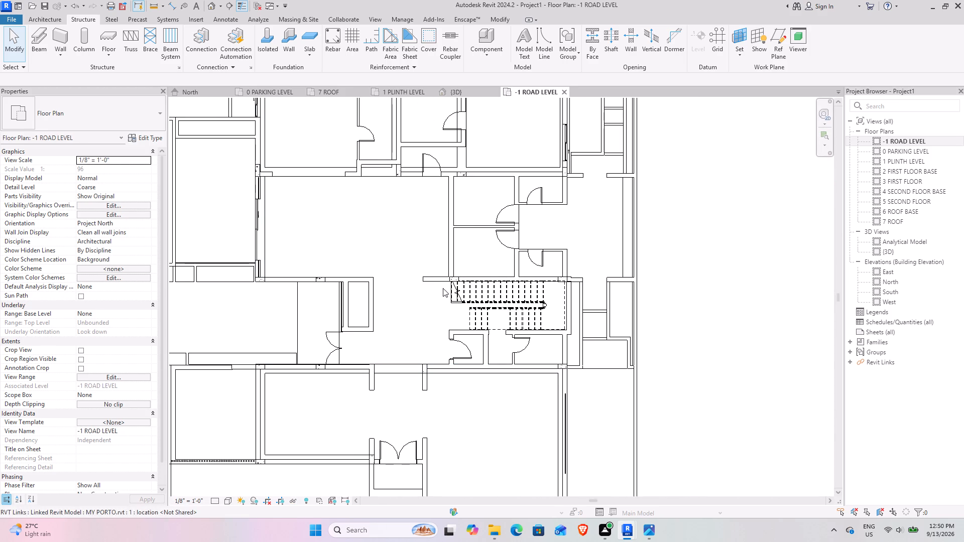
scroll(260, 281, up, 4)
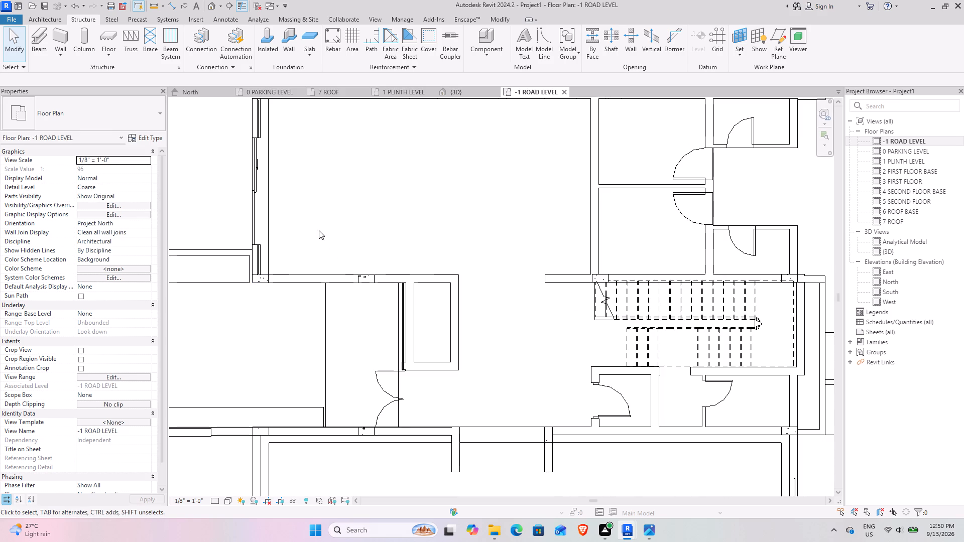
scroll(516, 264, down, 3)
middle_drag(525, 275, 427, 288)
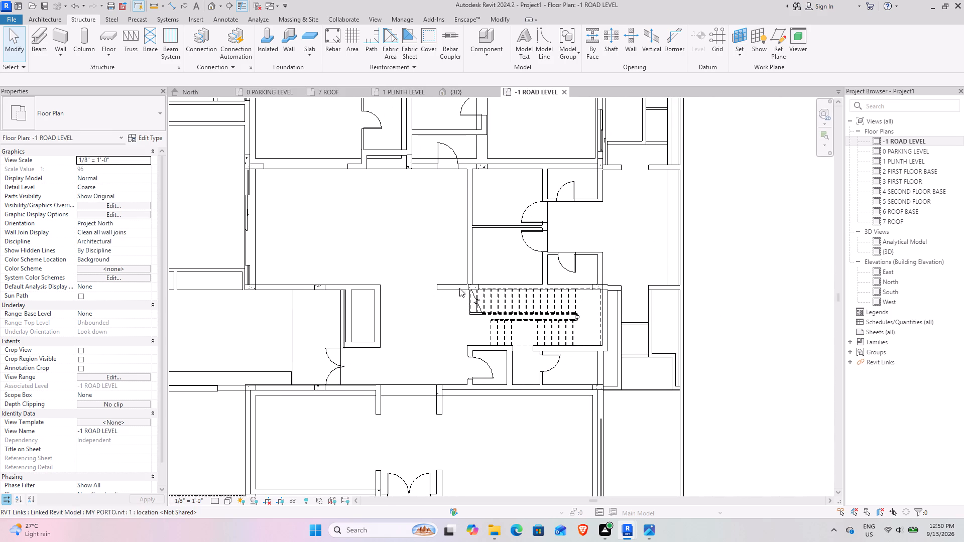
scroll(629, 285, up, 4)
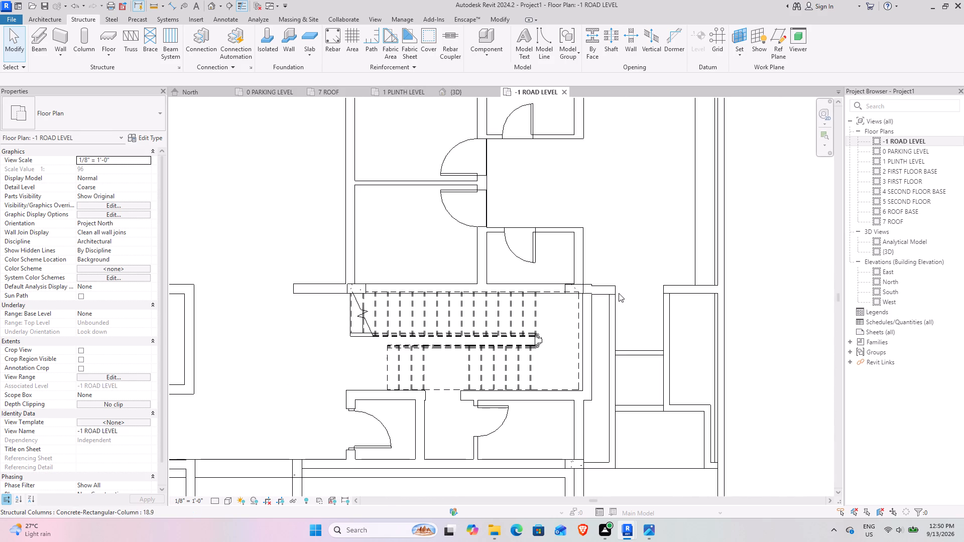
middle_drag(627, 258, 621, 293)
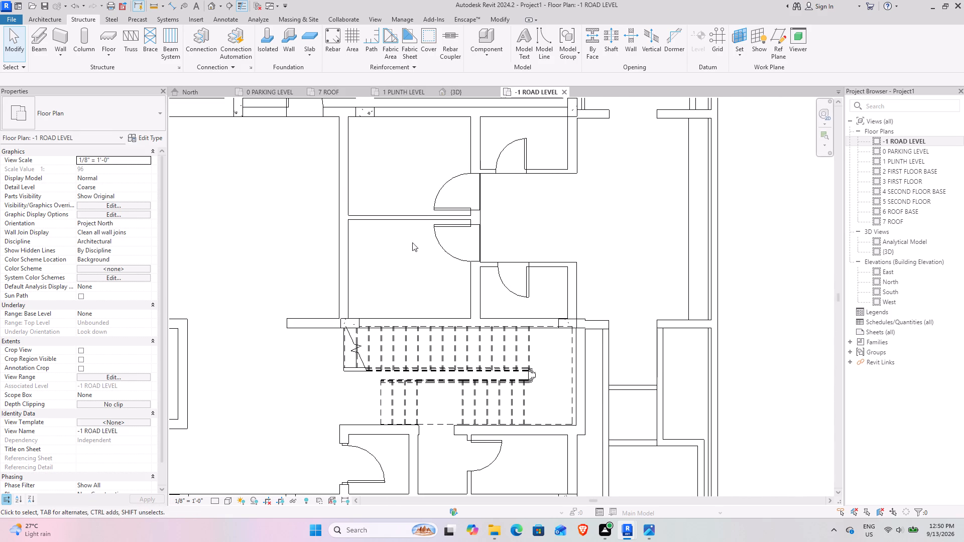
middle_drag(535, 272, 529, 363)
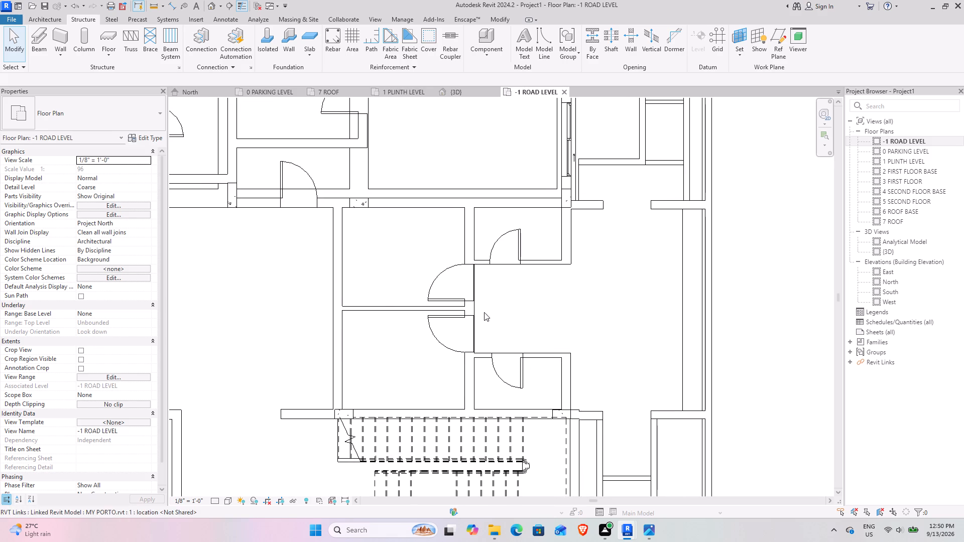
scroll(341, 400, down, 3)
middle_drag(332, 408, 354, 397)
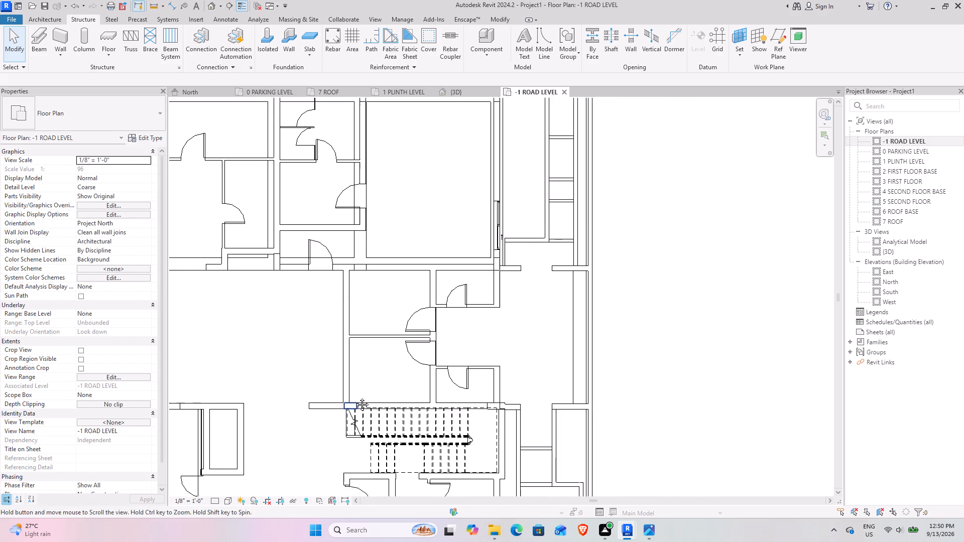
middle_drag(354, 397, 373, 365)
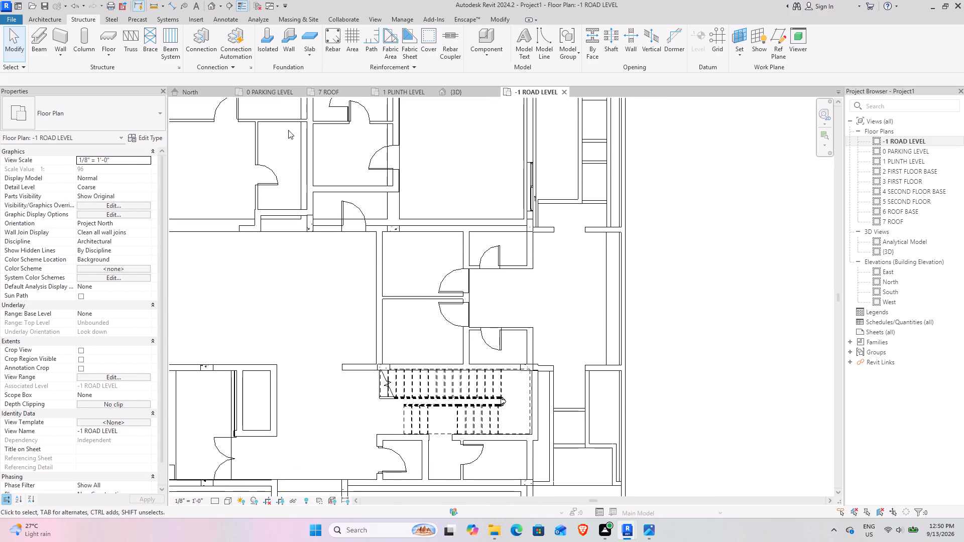
In the 1 PLINTH LEVEL plan, place an 18.24 beam about 17 ft long from the rear bedroom's front-wall column to the staircase's rear wall.
click(404, 88)
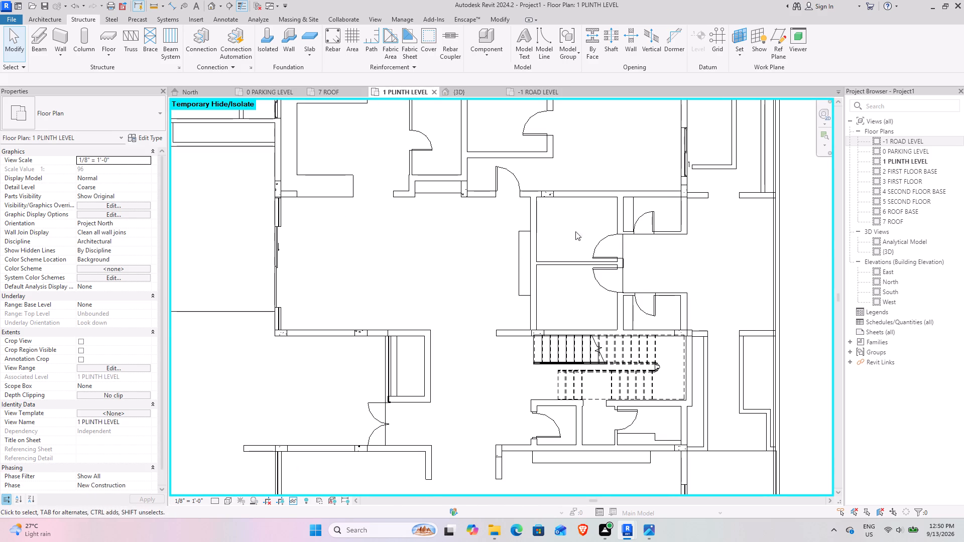
middle_drag(559, 220, 481, 241)
middle_drag(456, 192, 448, 264)
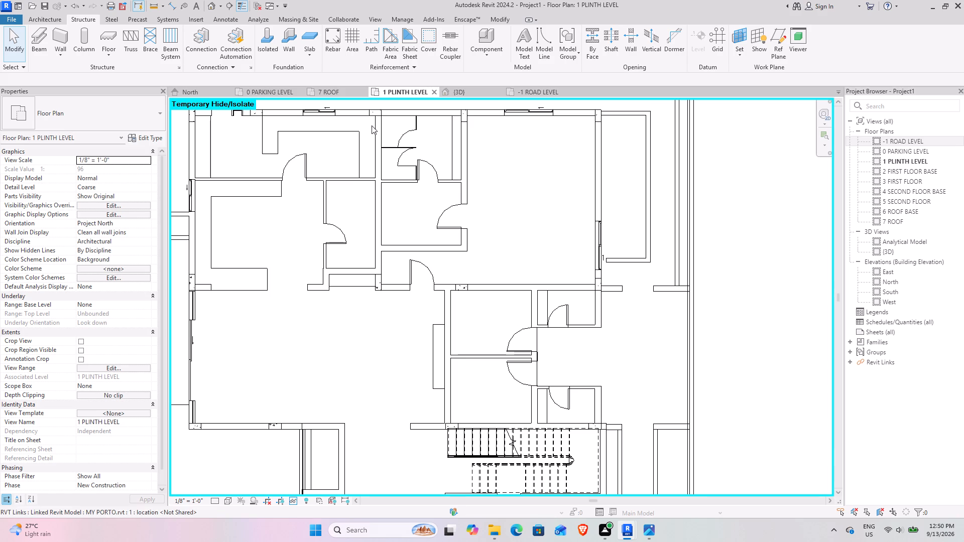
click(34, 36)
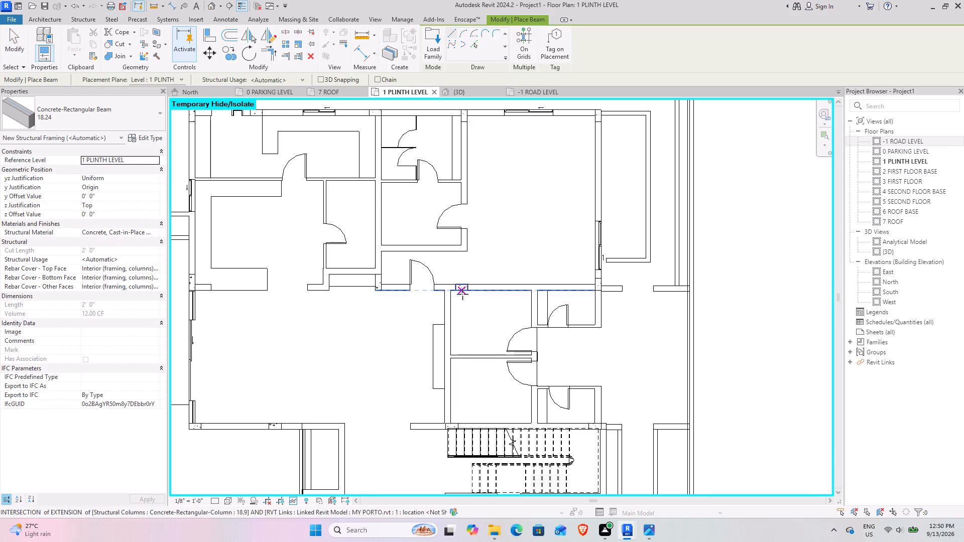
click(462, 289)
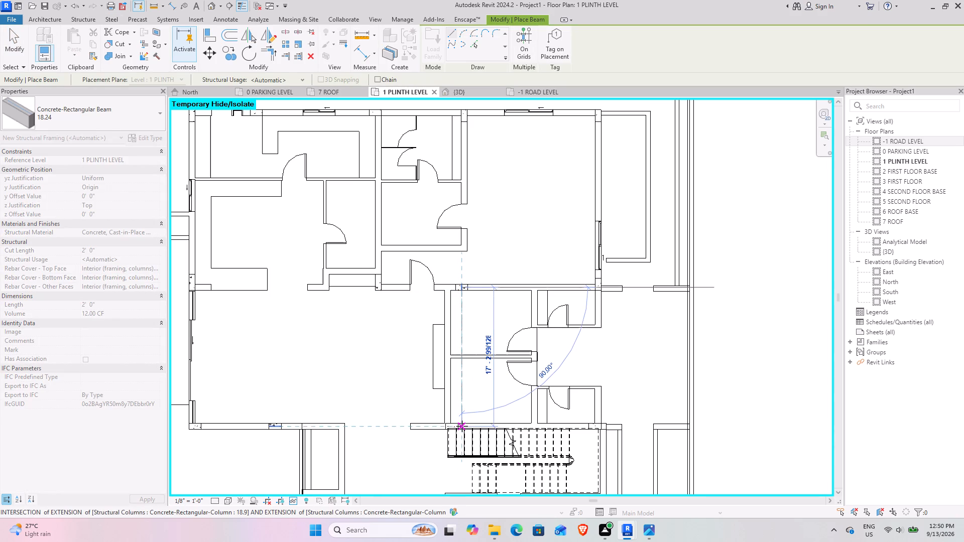
scroll(462, 426, up, 9)
click(462, 426)
scroll(462, 426, down, 4)
Place an 18.24 beam along the central hall's front wall, from its outer corner column to the staircase's far column, and end beam placement.
middle_drag(426, 429, 466, 414)
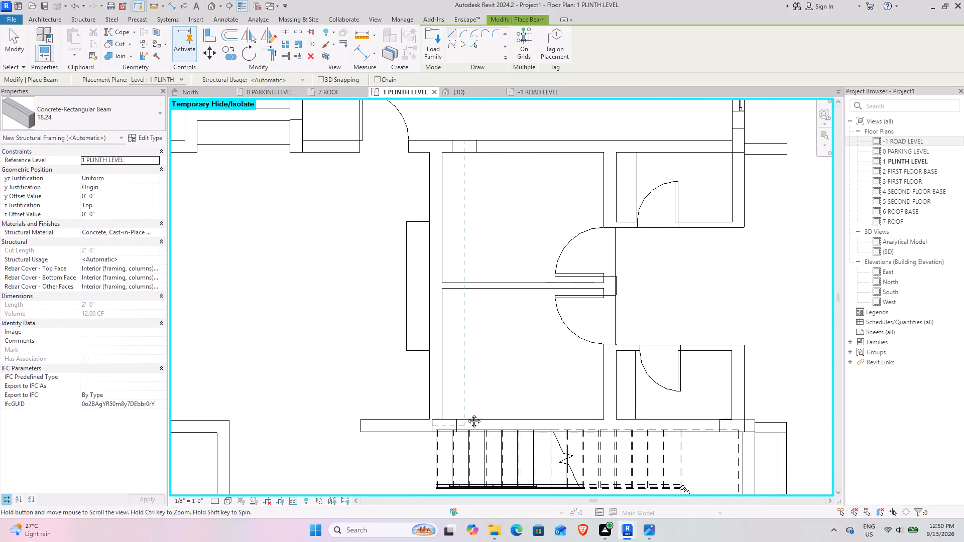
middle_drag(466, 414, 749, 320)
scroll(579, 329, down, 4)
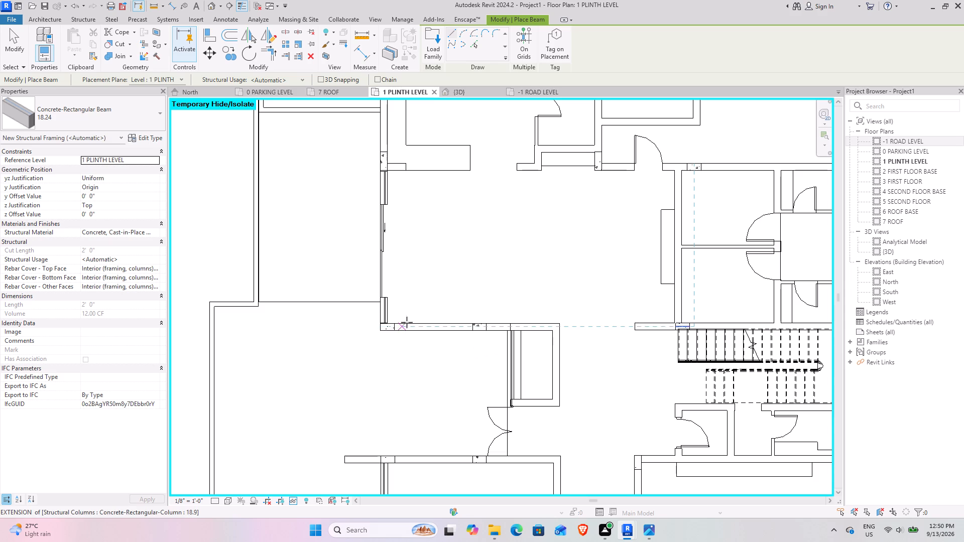
scroll(387, 322, up, 4)
click(385, 332)
scroll(637, 331, down, 2)
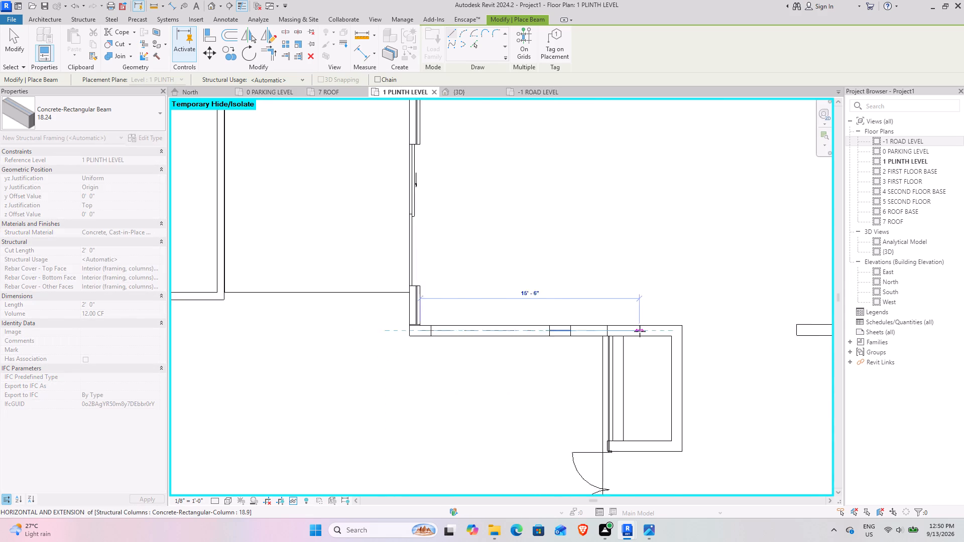
scroll(640, 331, down, 2)
middle_drag(677, 333, 193, 333)
scroll(481, 326, up, 8)
click(463, 339)
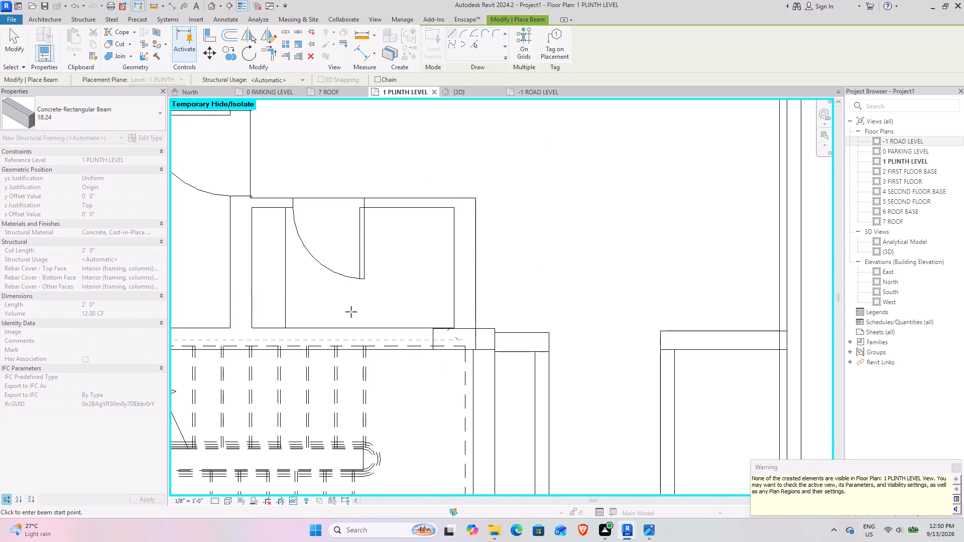
click(18, 47)
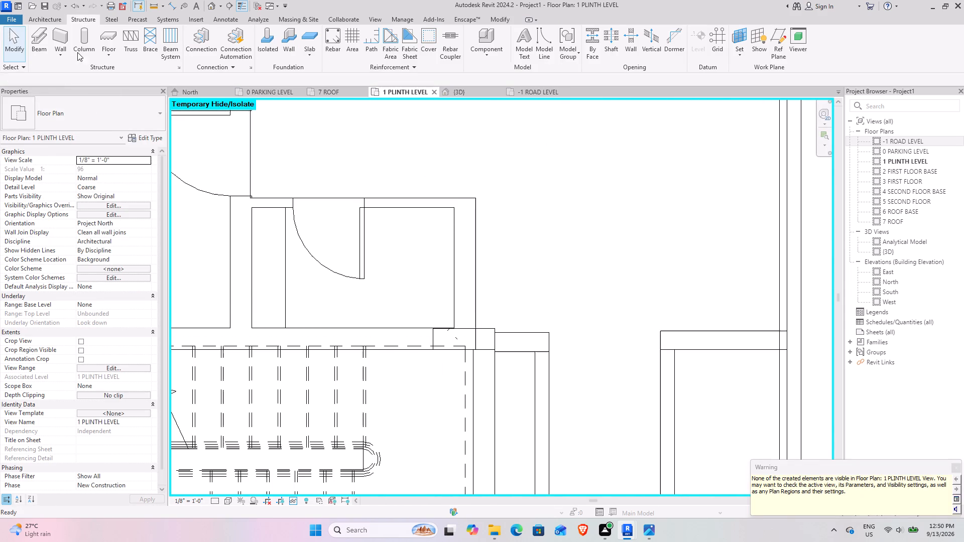
In the -1 ROAD LEVEL plan, align the hall beam's front face with the staircase-side face of the wall, and end alignment.
click(544, 87)
scroll(449, 310, down, 4)
middle_drag(414, 323, 489, 281)
click(738, 315)
scroll(402, 290, up, 8)
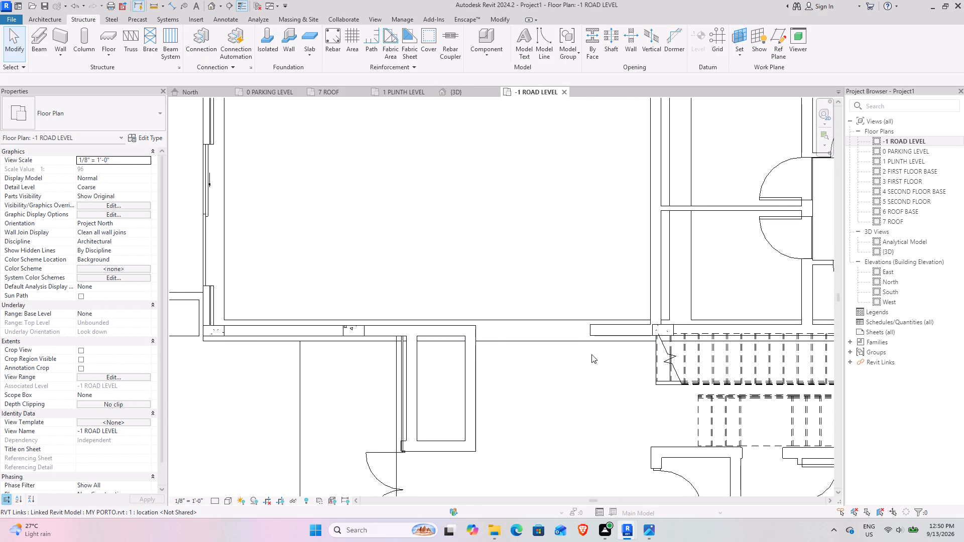
middle_drag(591, 354, 400, 354)
middle_drag(597, 340, 546, 340)
scroll(363, 324, up, 4)
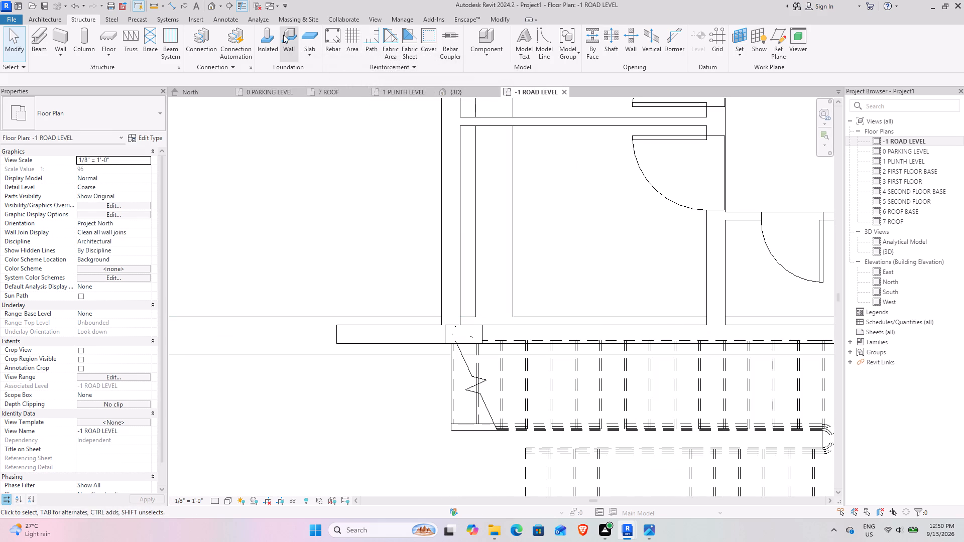
click(502, 16)
click(214, 33)
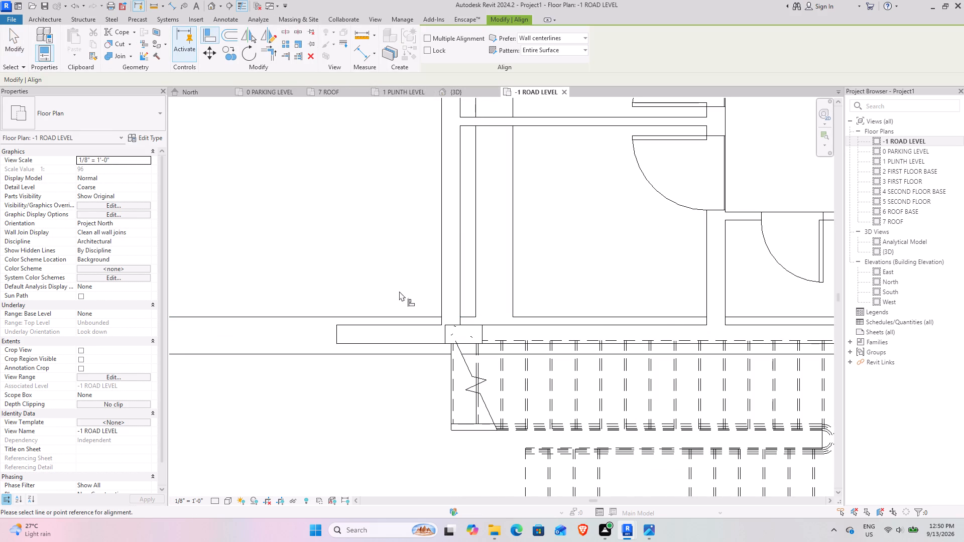
click(389, 343)
click(392, 354)
scroll(392, 355, down, 3)
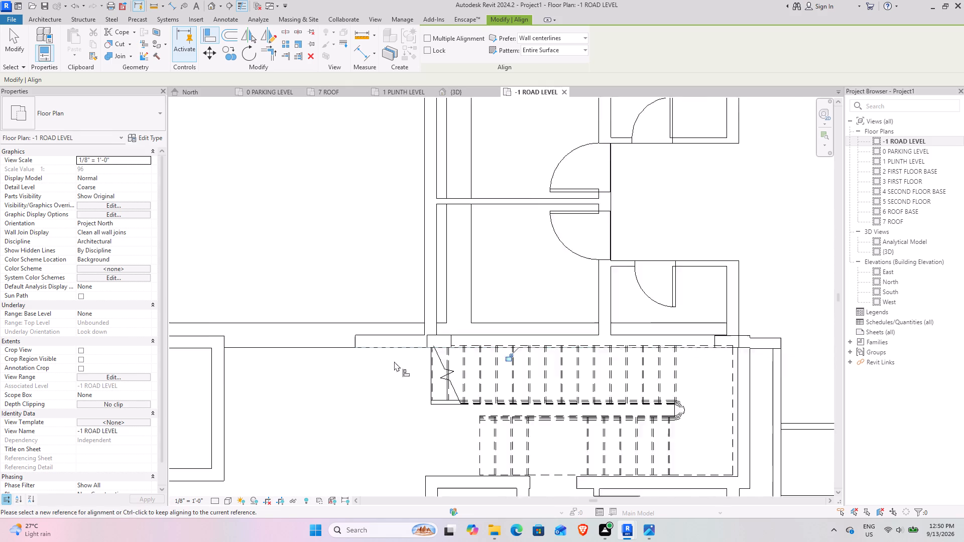
scroll(394, 361, down, 6)
middle_drag(411, 395, 453, 255)
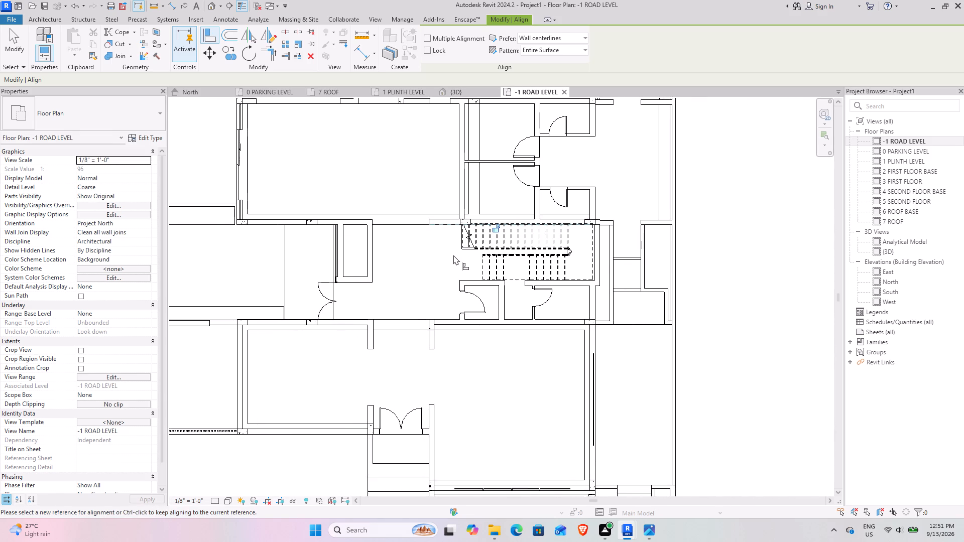
middle_drag(362, 355, 373, 338)
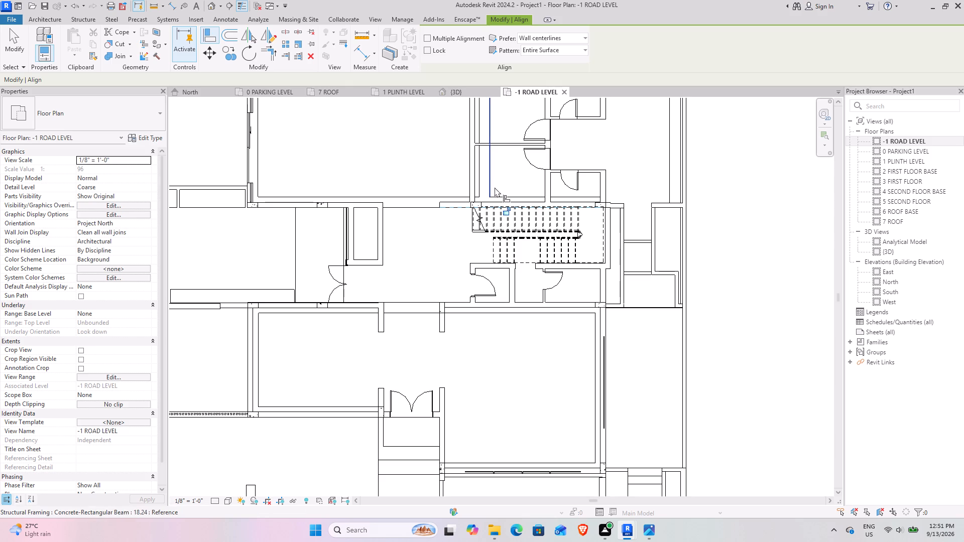
click(19, 40)
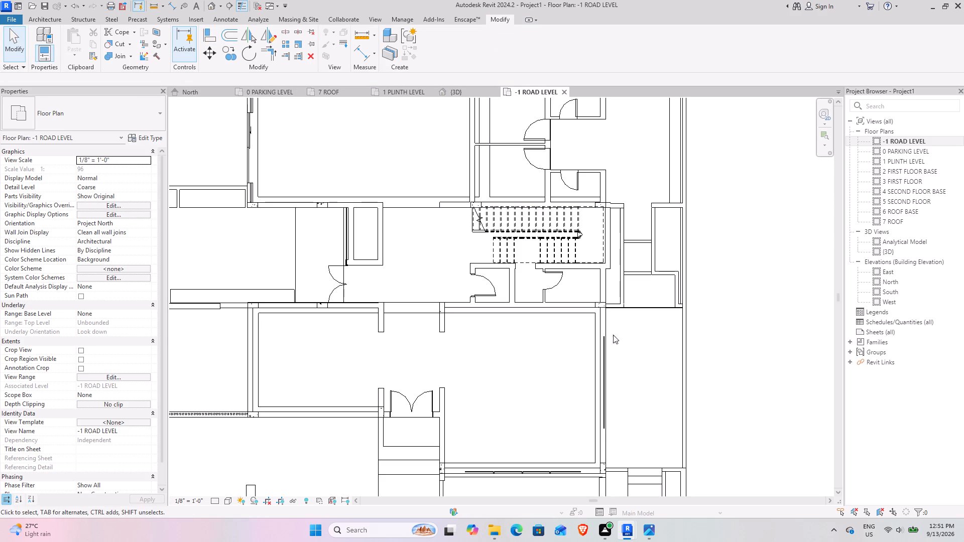
Select the beam along the front room's outer side wall to check its properties, and deselect it.
click(606, 319)
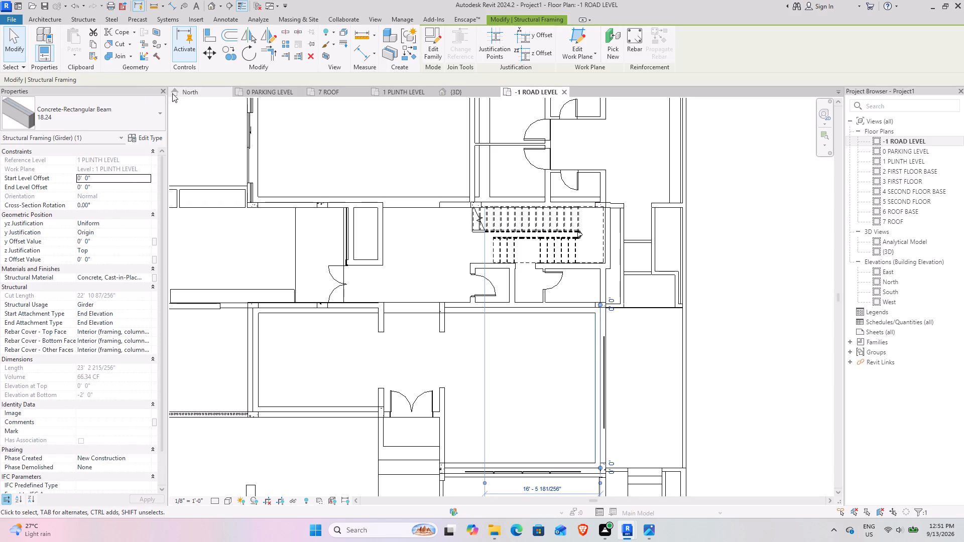
click(213, 138)
Examine the 1 PLINTH LEVEL plan around the staircase, hall and rear rooms for the column and beam layout.
click(411, 91)
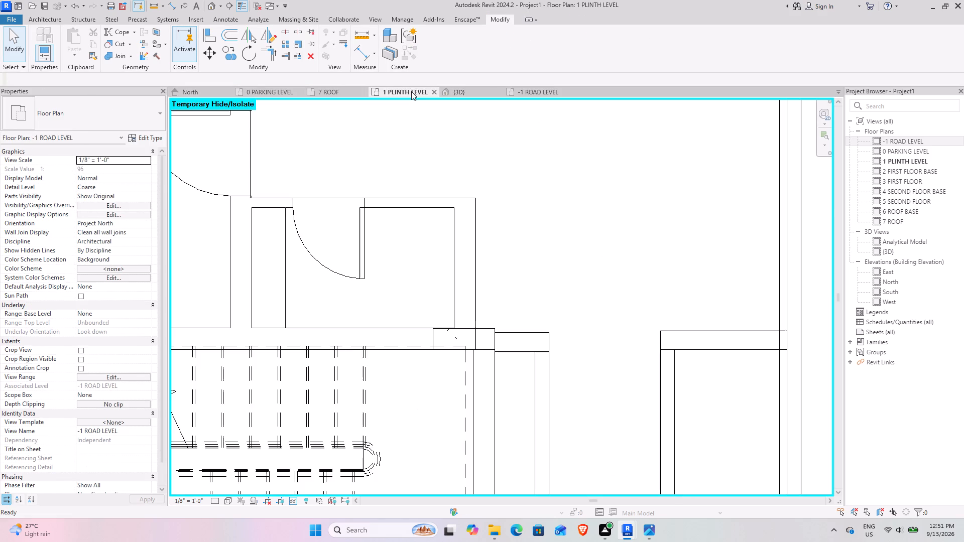
scroll(504, 307, down, 9)
middle_drag(502, 407, 565, 306)
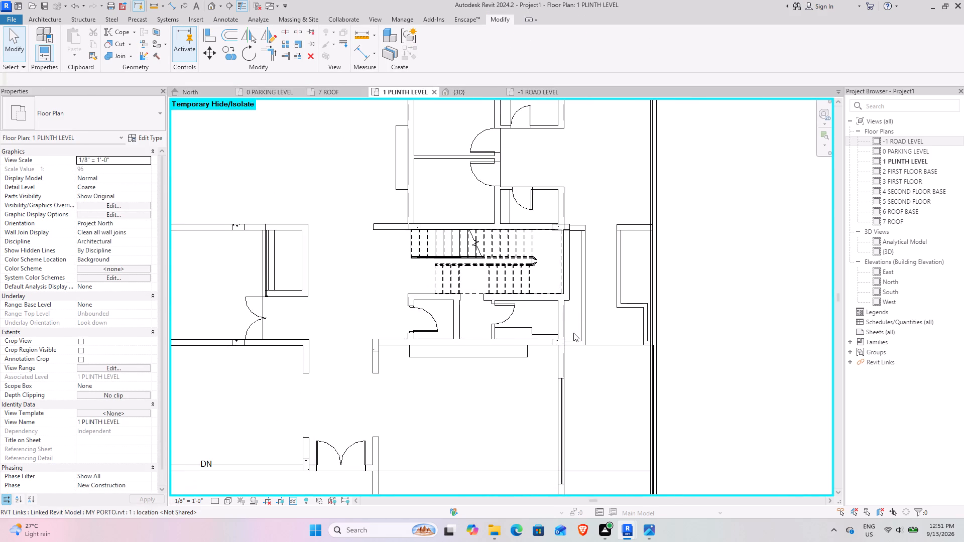
scroll(573, 333, up, 4)
middle_drag(492, 358, 512, 392)
scroll(502, 331, down, 2)
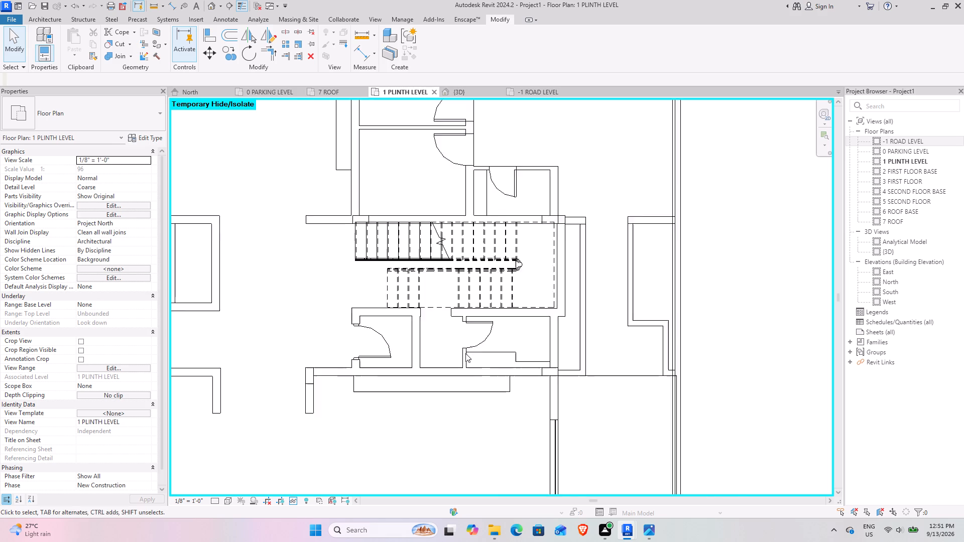
scroll(465, 353, down, 1)
middle_drag(373, 341, 399, 529)
middle_drag(399, 363, 405, 445)
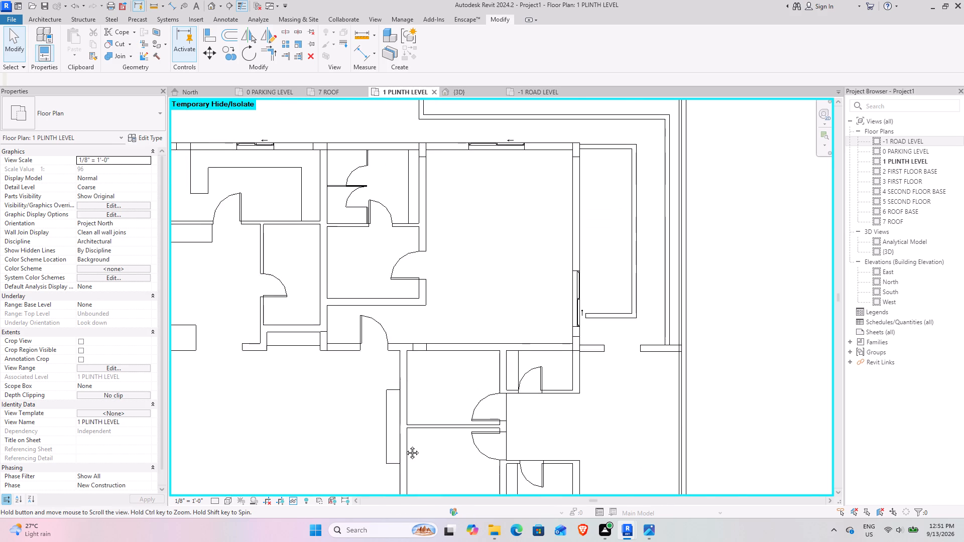
middle_drag(405, 445, 355, 266)
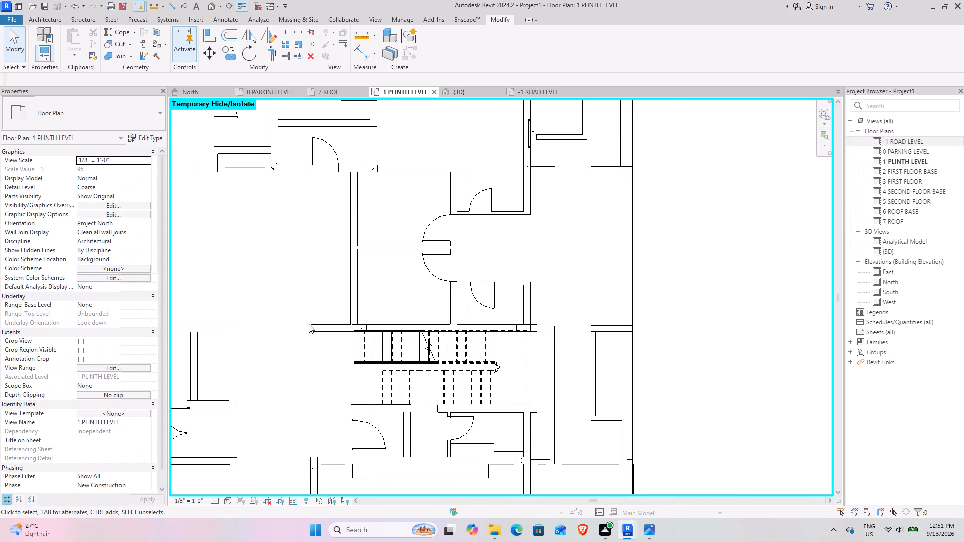
middle_drag(359, 363, 343, 298)
scroll(326, 432, down, 3)
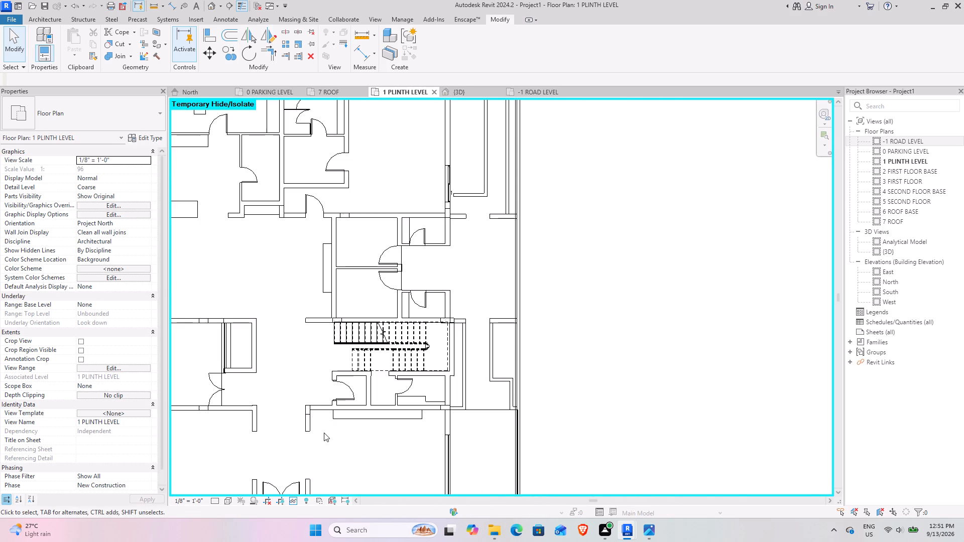
middle_drag(324, 429, 327, 355)
Inspect the isolated columns and plinth beams in the 3D view from several angles, checking the beam layout and column connections.
click(469, 86)
click(465, 91)
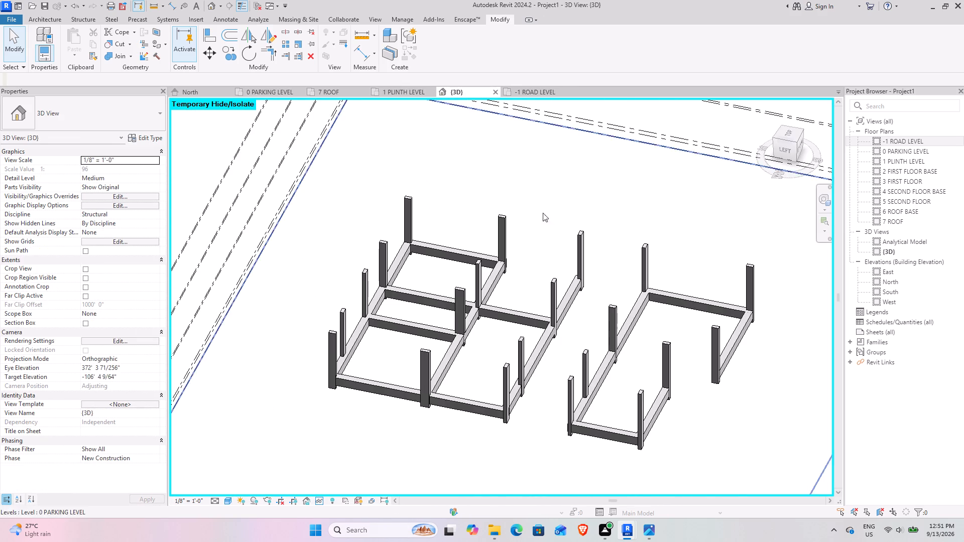
scroll(500, 393, up, 4)
middle_drag(505, 386, 437, 293)
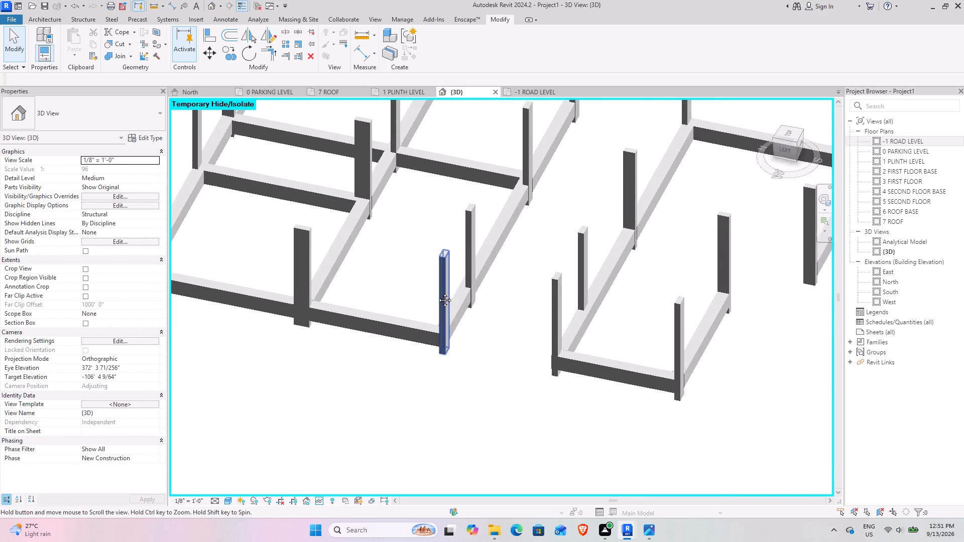
middle_drag(437, 293, 437, 294)
scroll(527, 260, down, 3)
middle_drag(521, 277, 547, 380)
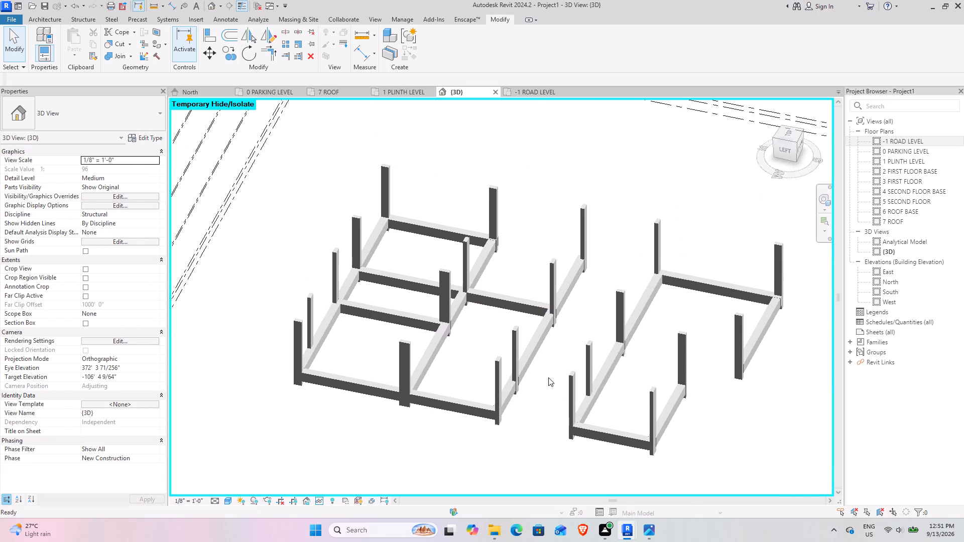
middle_drag(542, 373, 524, 356)
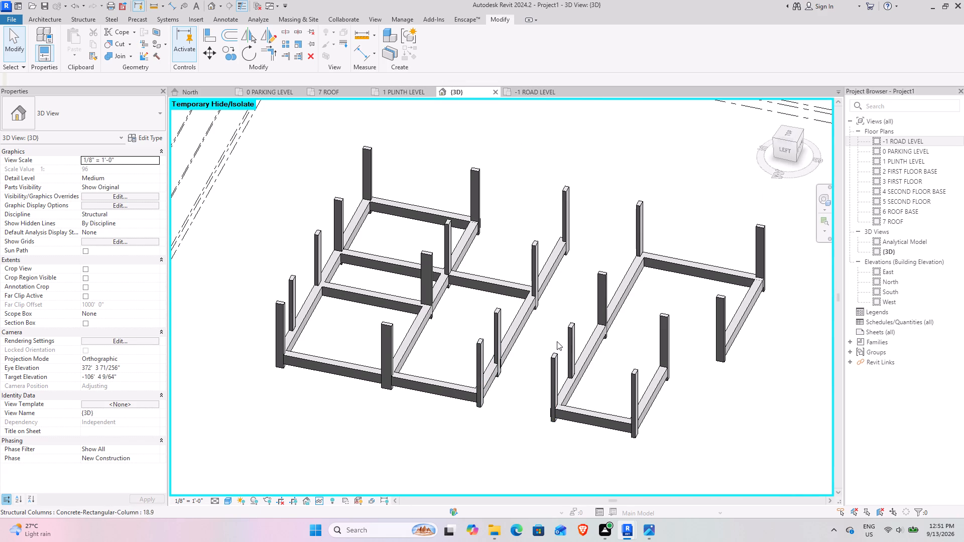
scroll(494, 361, up, 3)
scroll(509, 428, up, 4)
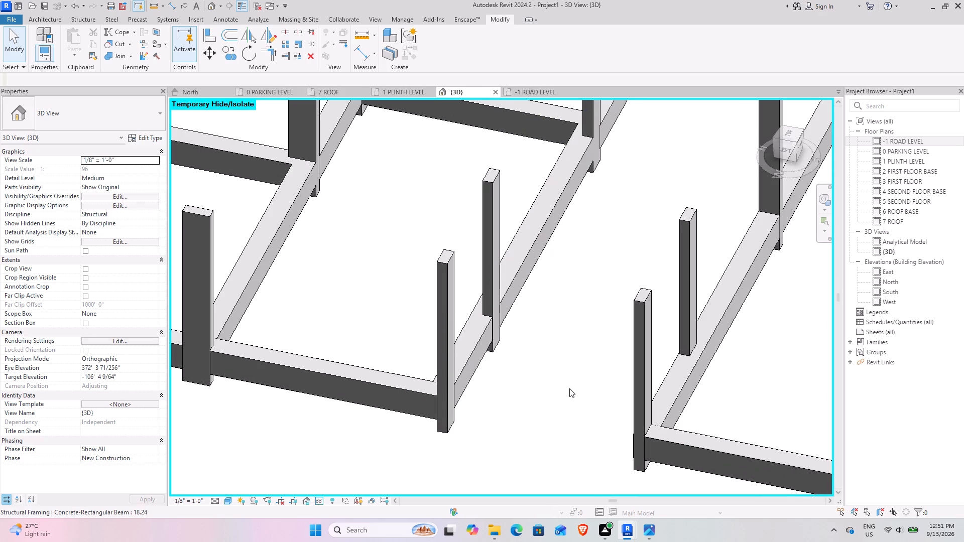
scroll(621, 275, down, 4)
middle_drag(599, 279, 619, 324)
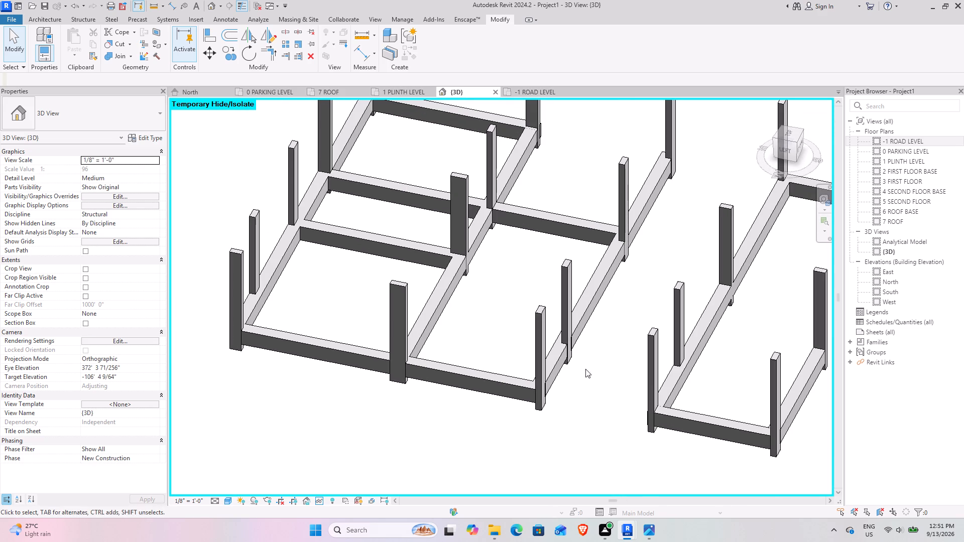
scroll(542, 388, up, 8)
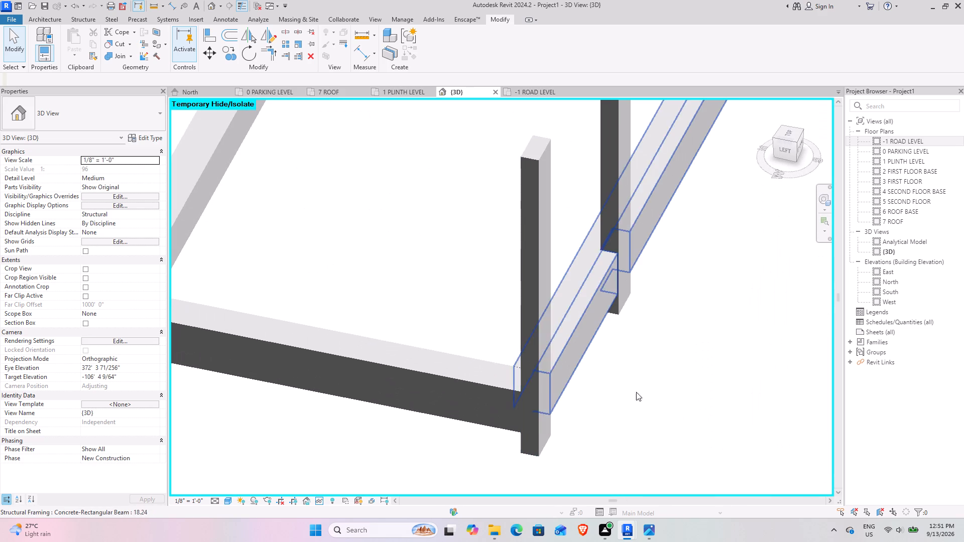
scroll(623, 422, down, 4)
scroll(671, 333, down, 5)
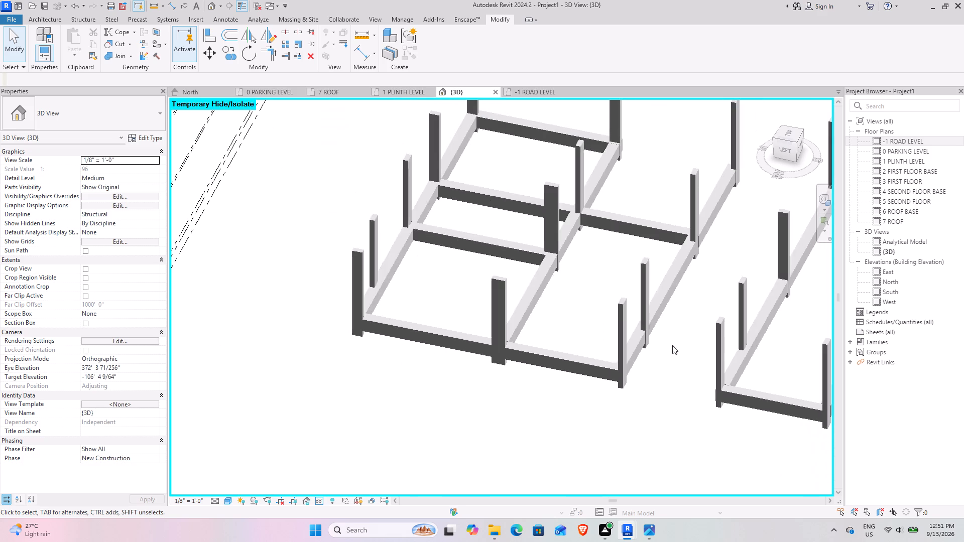
shift+middle_drag(672, 346, 683, 268)
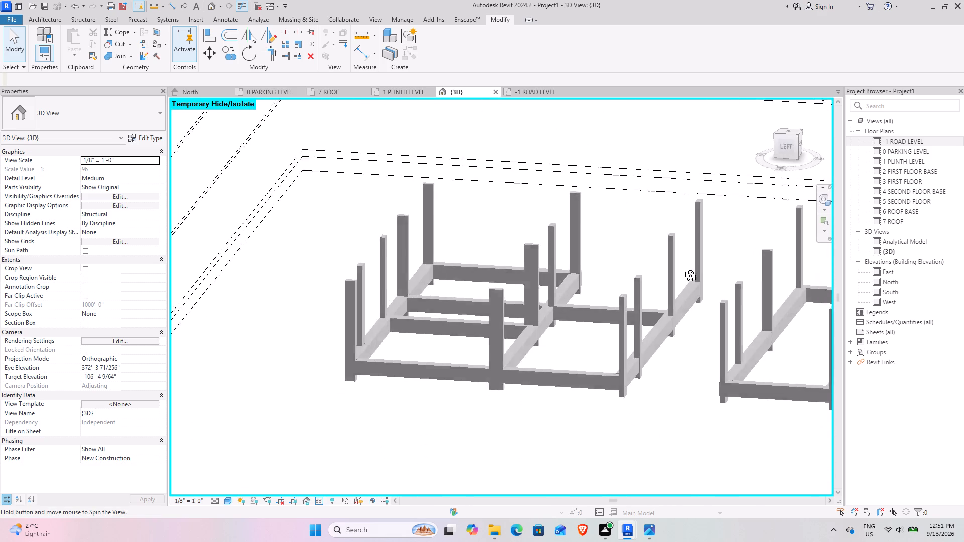
shift+middle_drag(683, 268, 643, 371)
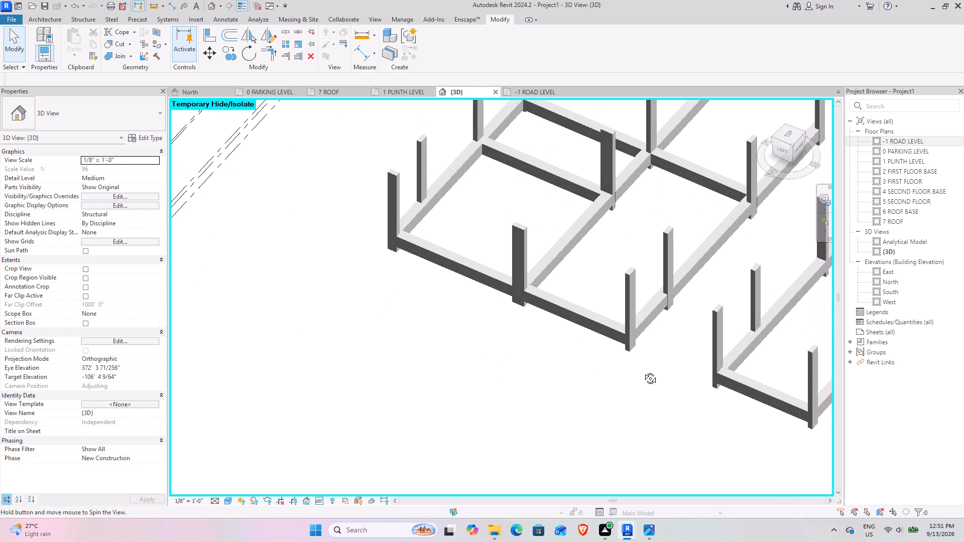
shift+middle_drag(643, 371, 685, 317)
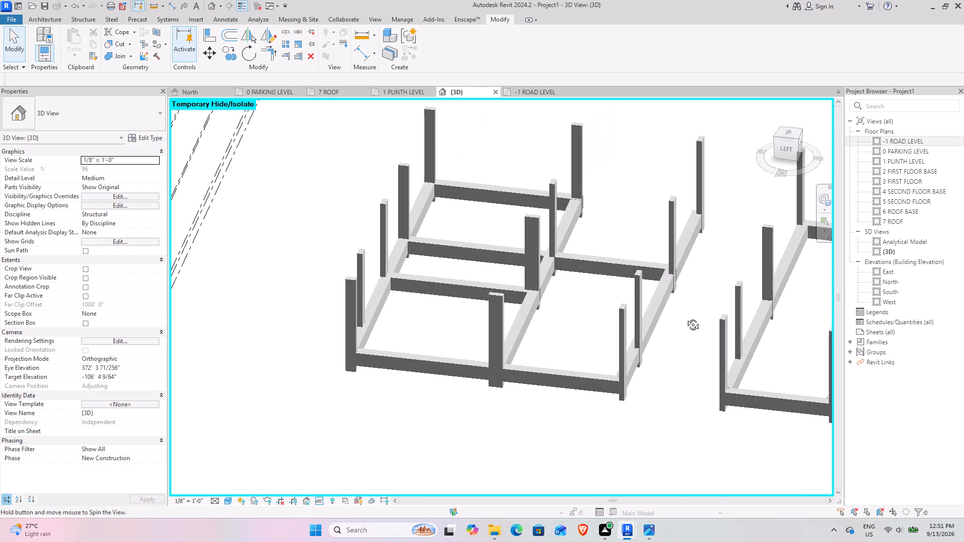
shift+middle_drag(685, 317, 757, 254)
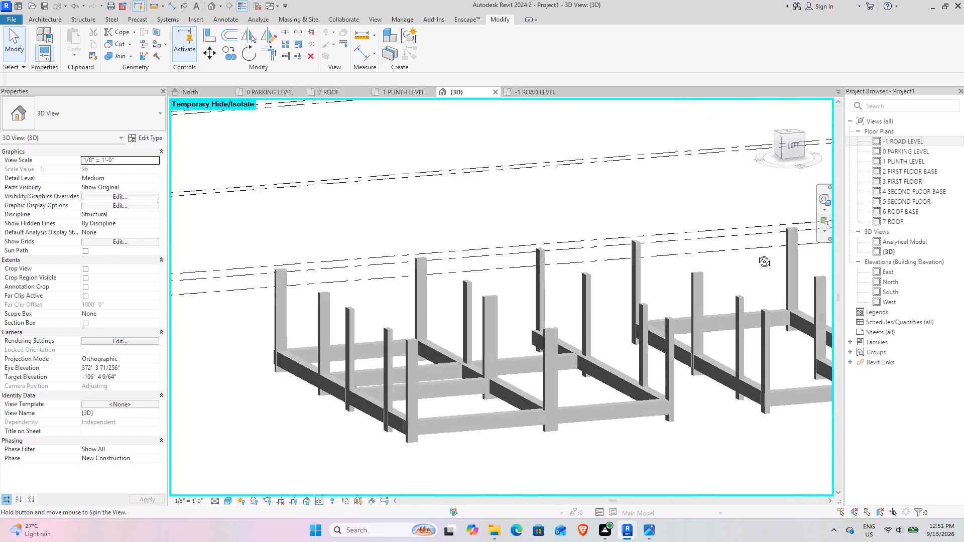
shift+middle_drag(757, 254, 738, 273)
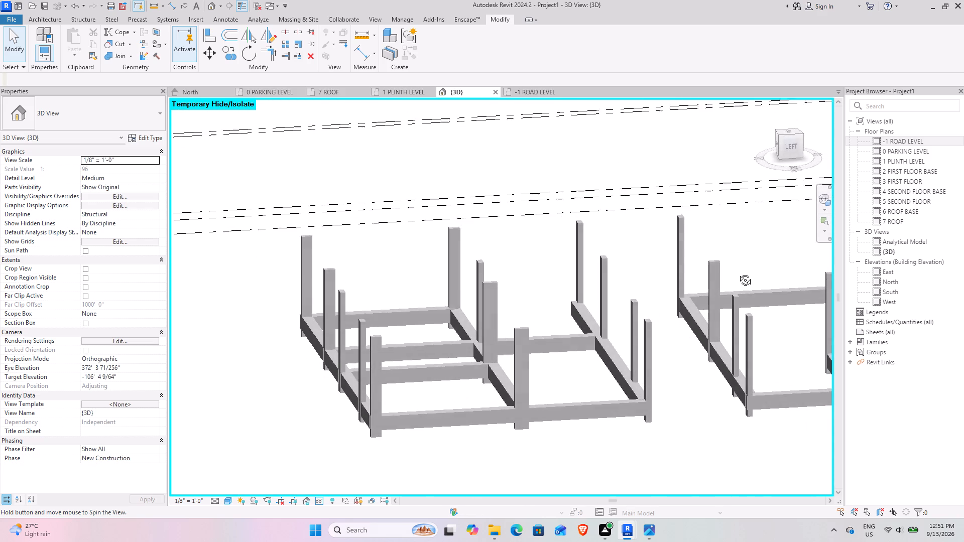
shift+middle_drag(738, 273, 745, 304)
scroll(745, 304, down, 4)
shift+middle_drag(607, 355, 624, 345)
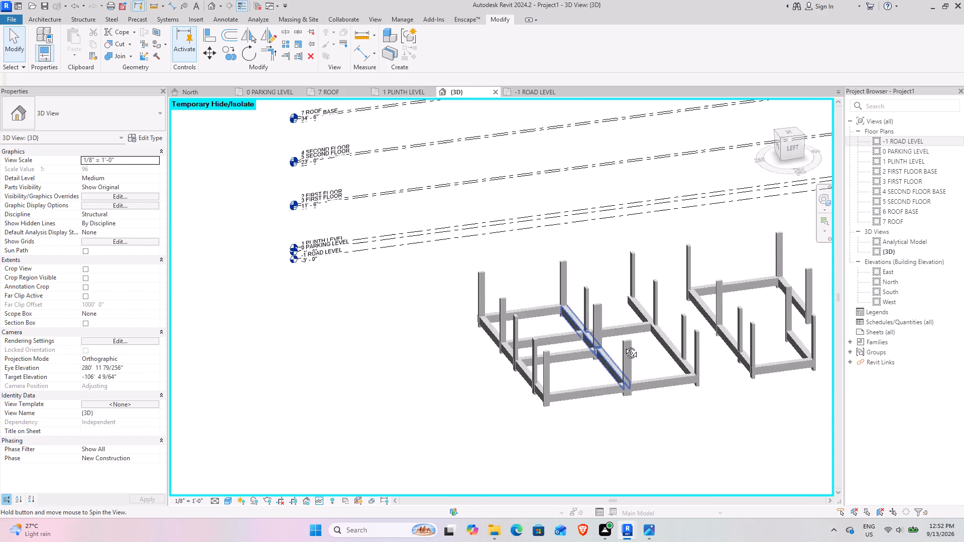
shift+middle_drag(624, 345, 524, 356)
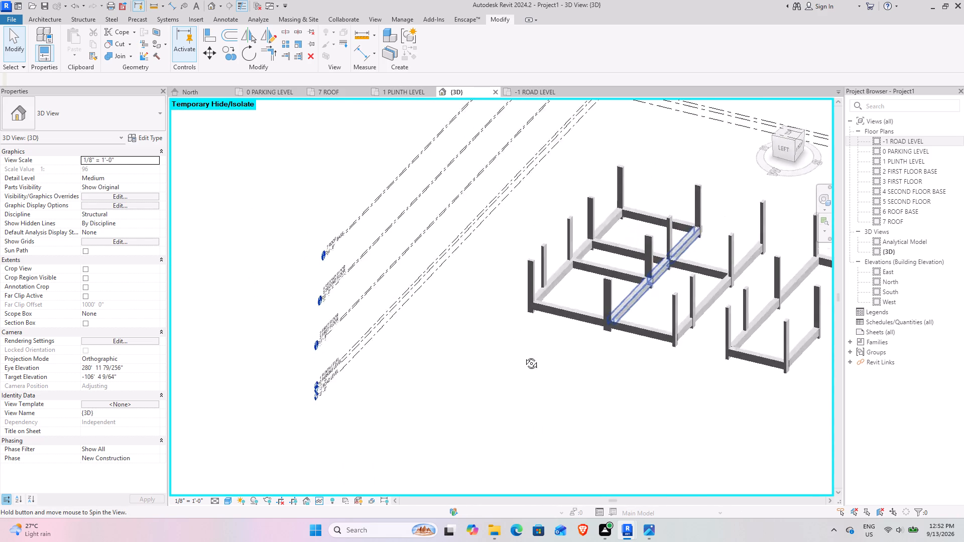
shift+middle_drag(524, 356, 545, 334)
shift+middle_drag(606, 404, 557, 406)
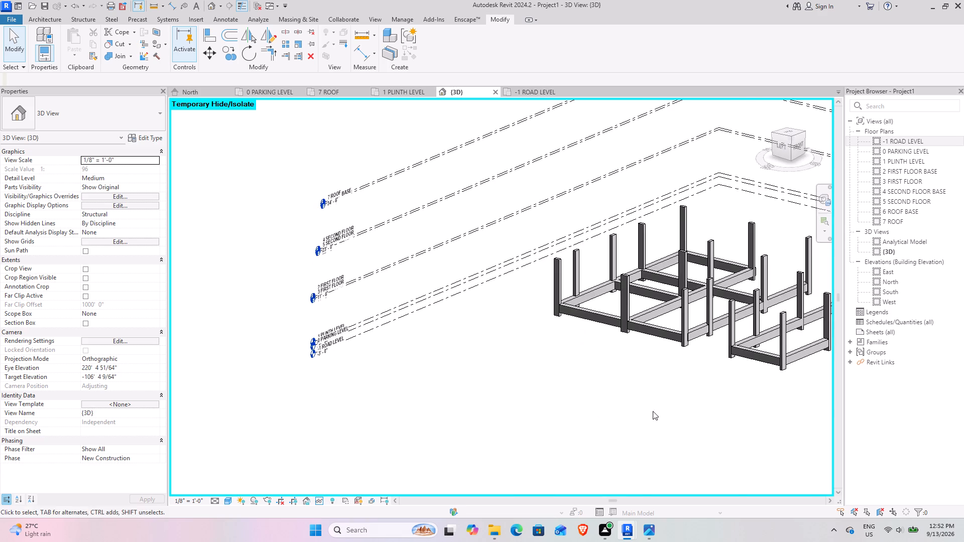
middle_drag(667, 405, 369, 372)
shift+middle_drag(537, 369, 571, 469)
middle_drag(545, 380, 611, 442)
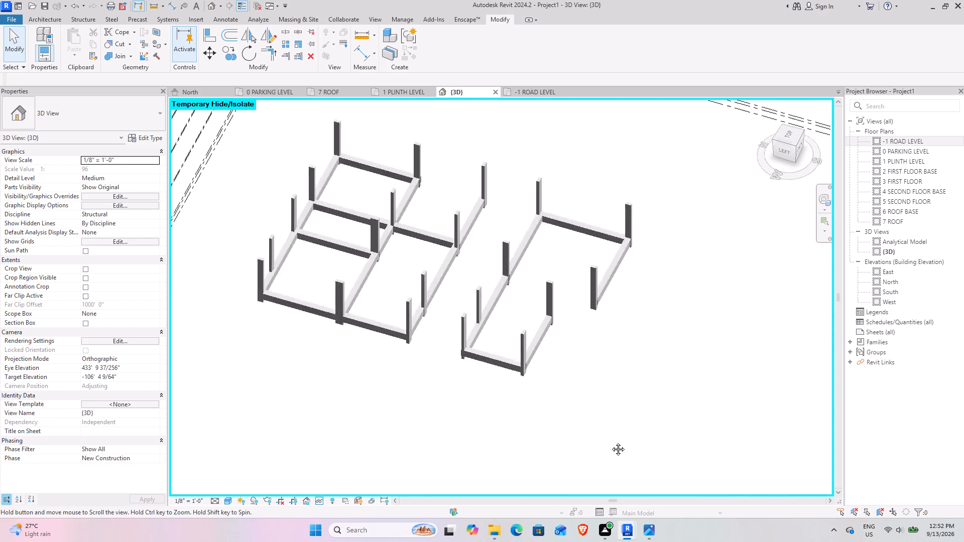
middle_drag(611, 442, 637, 476)
shift+middle_drag(602, 457, 536, 455)
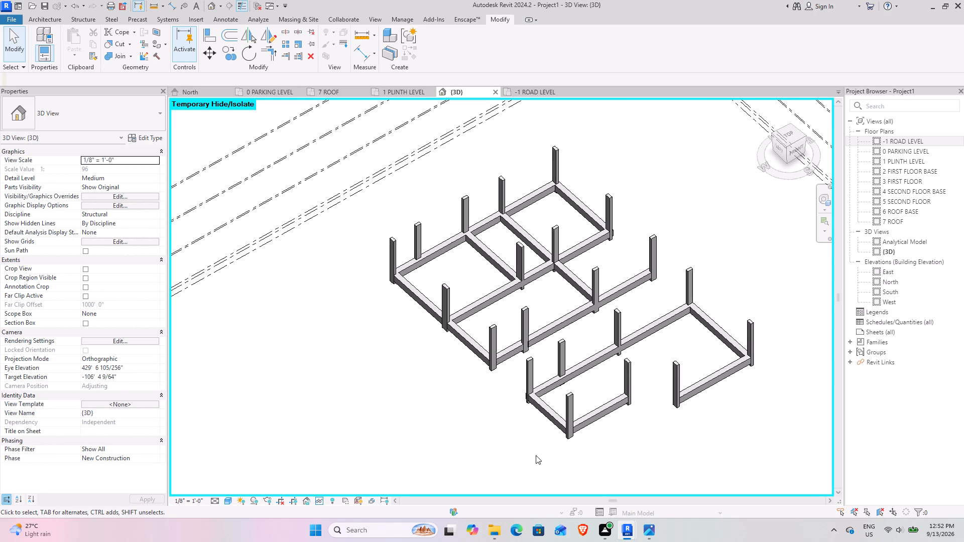
In the North elevation, create a level offset 3' below -1 ROAD LEVEL by picking that level's line, and end level placement.
click(186, 89)
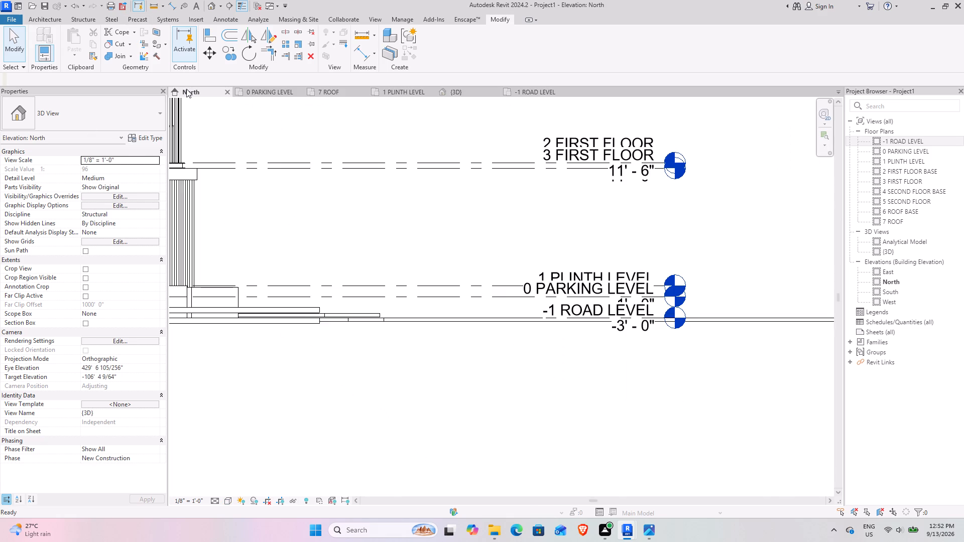
scroll(439, 309, down, 9)
middle_drag(330, 326, 496, 280)
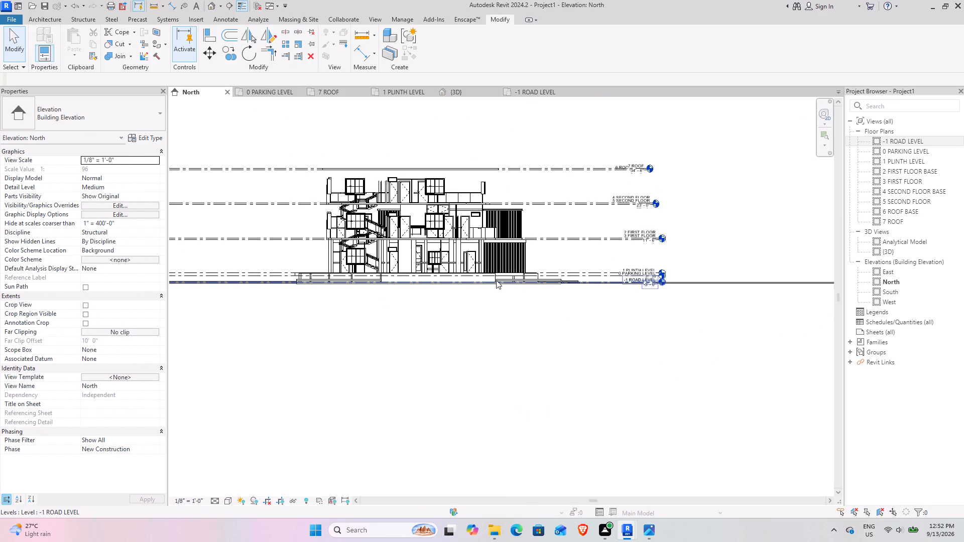
scroll(598, 286, up, 9)
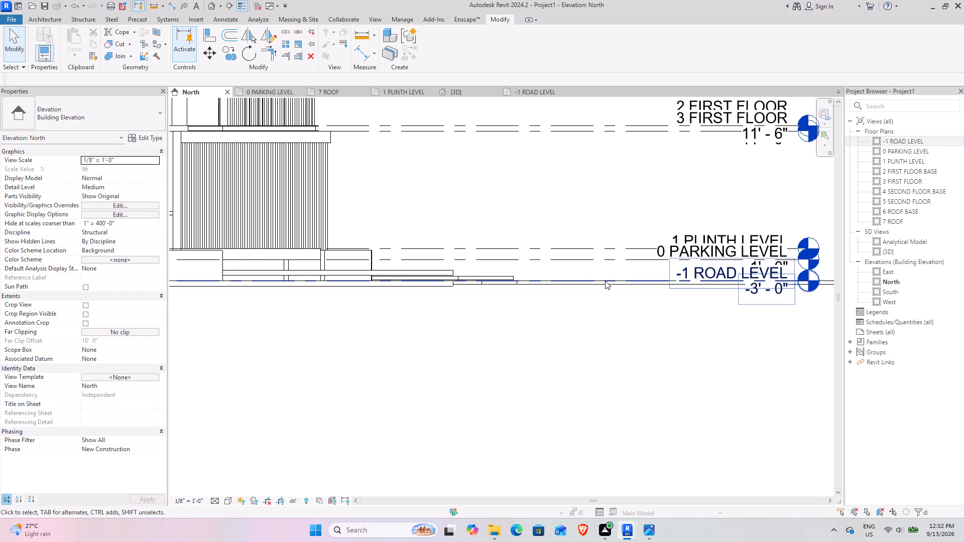
click(567, 280)
click(406, 58)
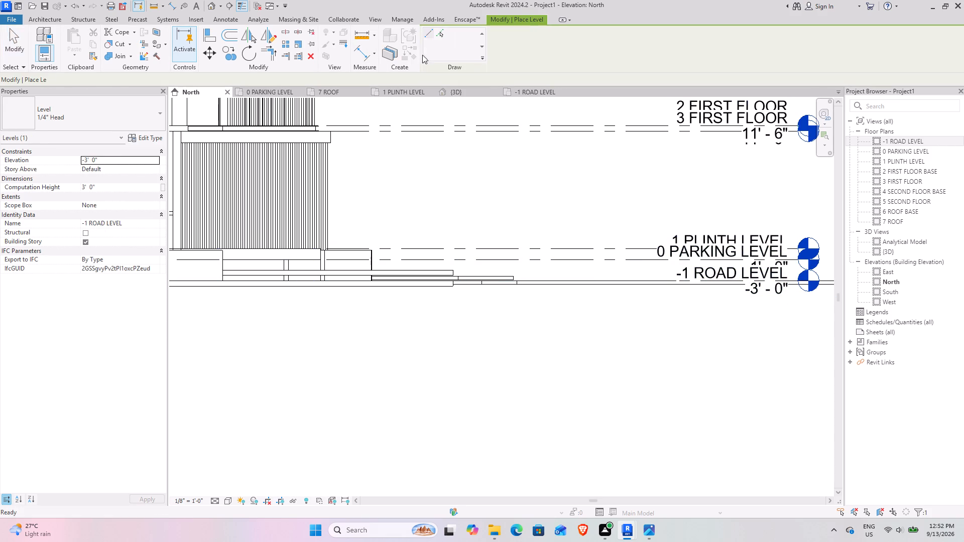
click(440, 36)
drag(244, 79, 153, 79)
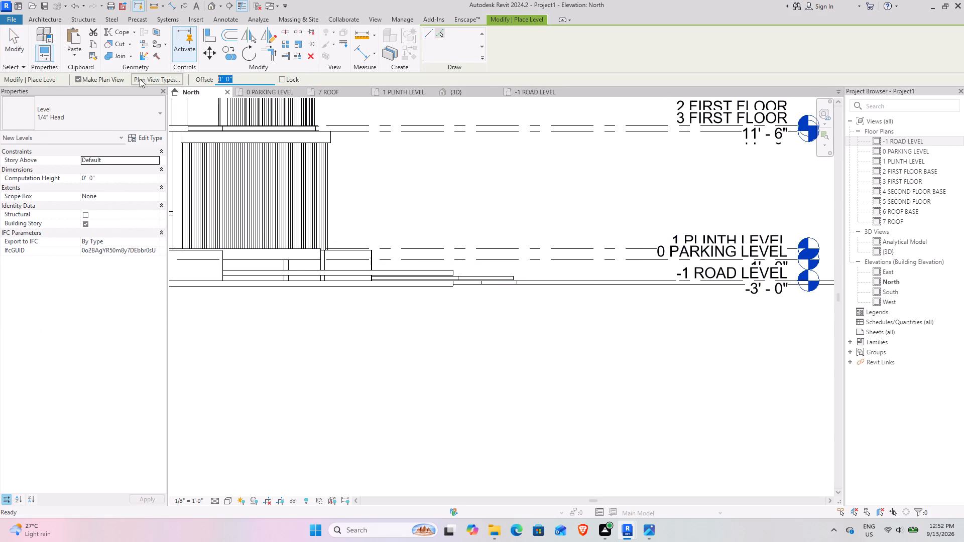
key(3)
key(apostrophe)
key(Return)
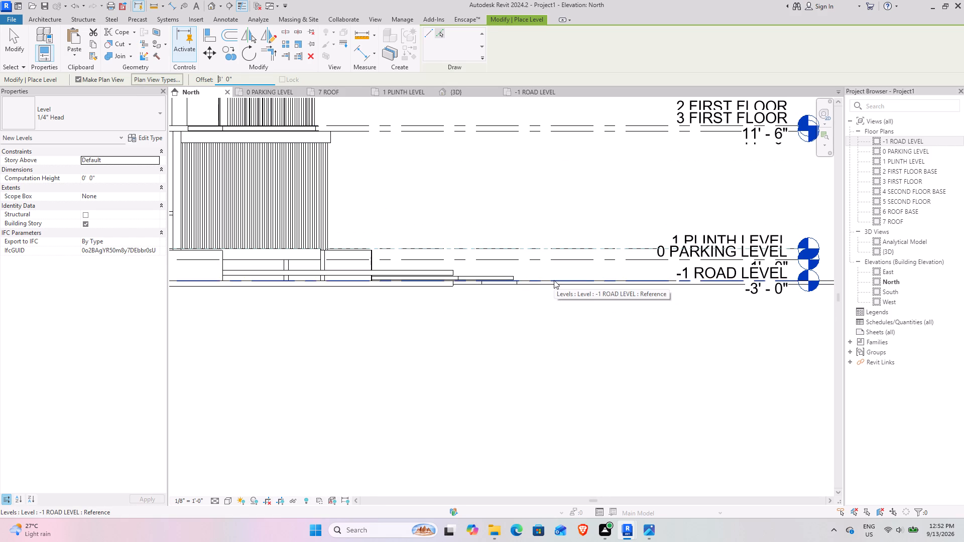
click(554, 283)
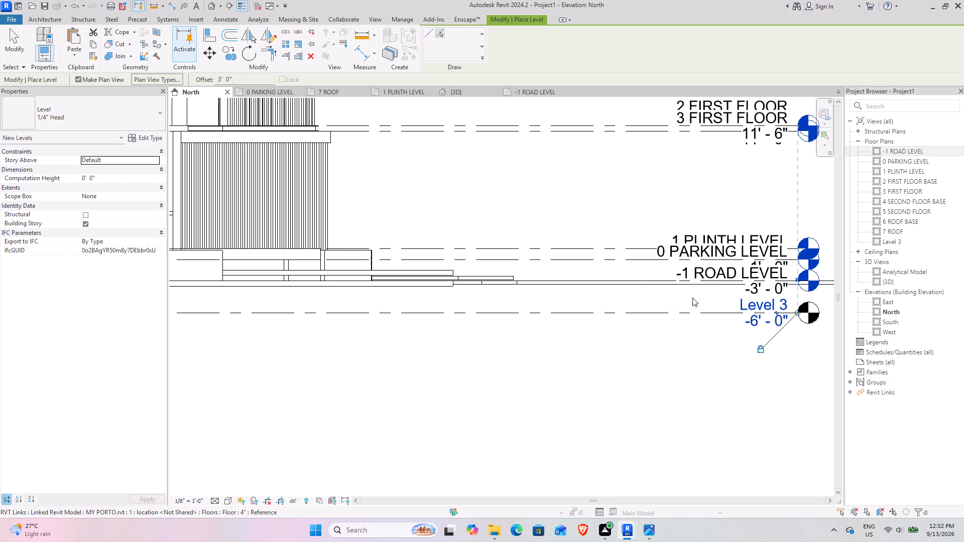
key(Escape)
key(Escape)
Rename the new Level 3 as "-2 footing level" and rename its corresponding views to match.
click(757, 310)
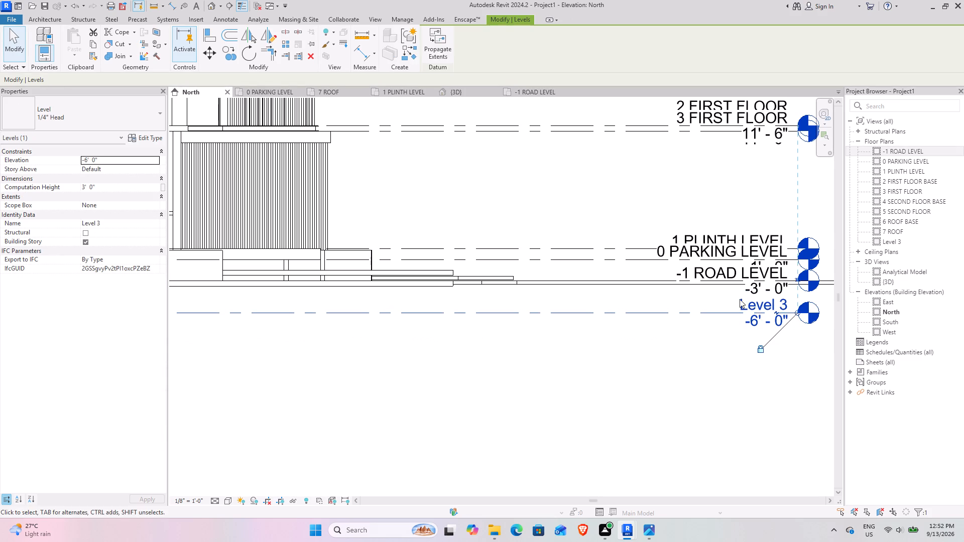
click(747, 299)
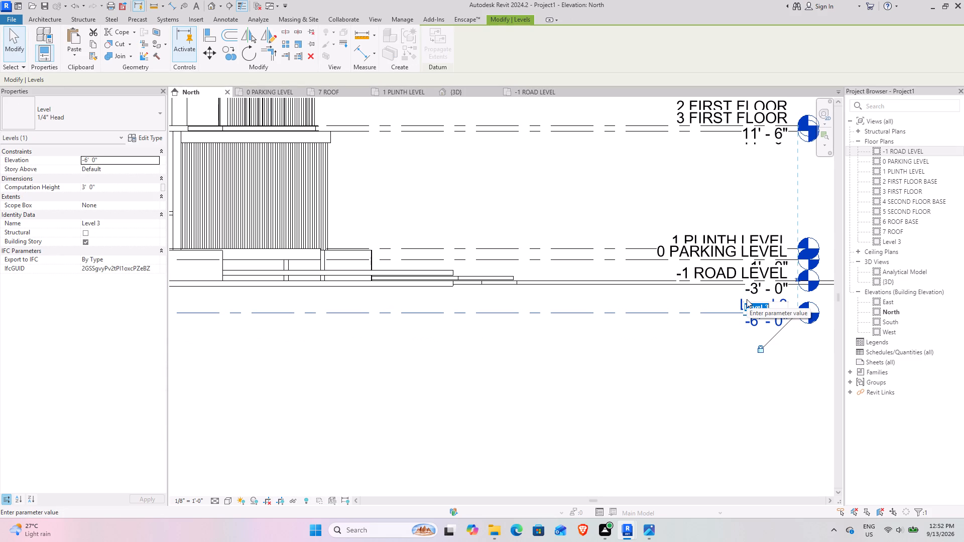
key(minus)
text(2)
key(space)
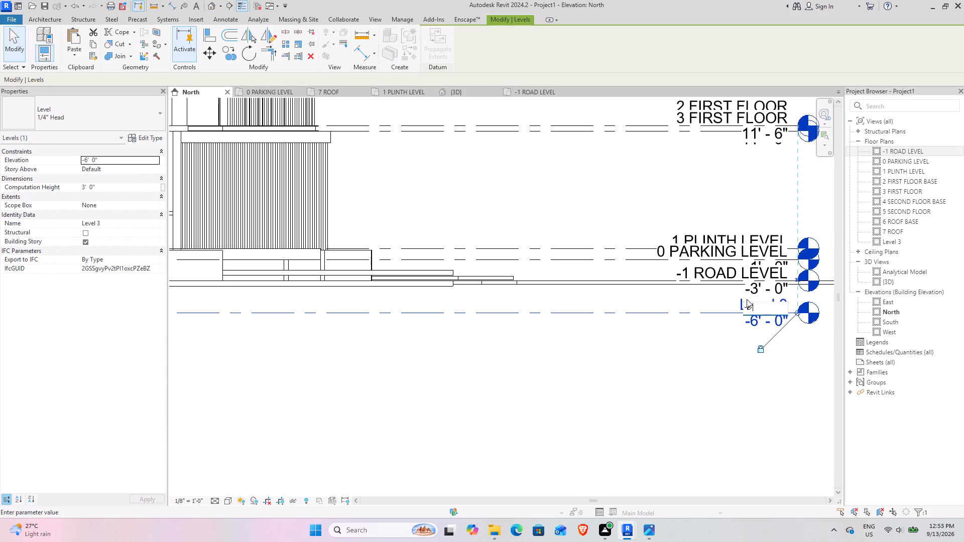
text(footin)
text(g)
key(space)
text(leb)
key(BackSpace)
text(vel)
click(614, 354)
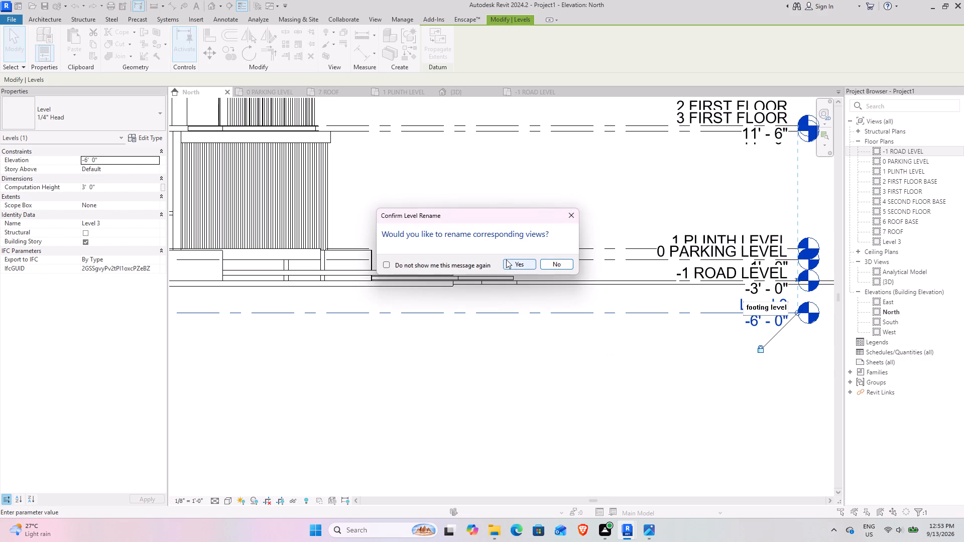
click(514, 265)
Open the -2 footing level floor plan and examine the column positions across the building.
scroll(515, 266, down, 5)
middle_drag(580, 284, 600, 342)
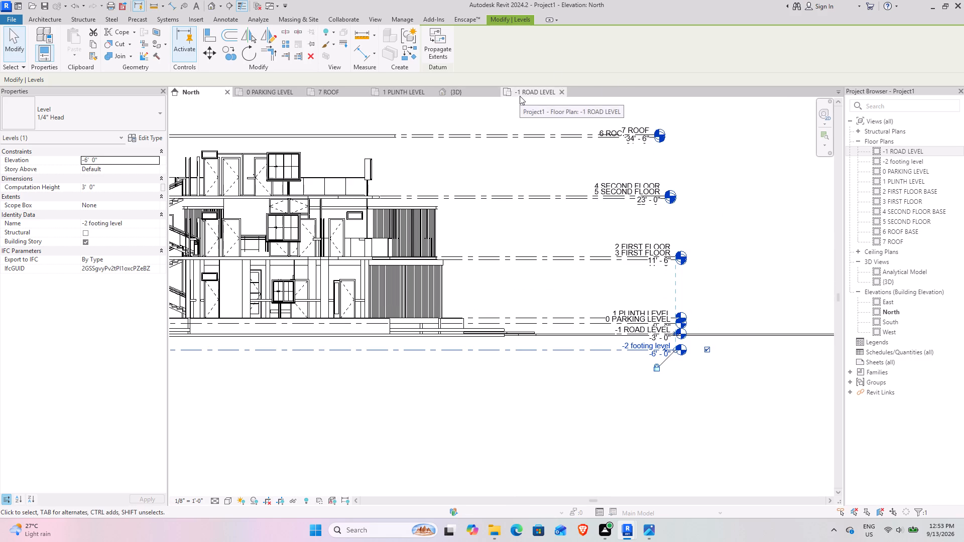
triple_click(925, 155)
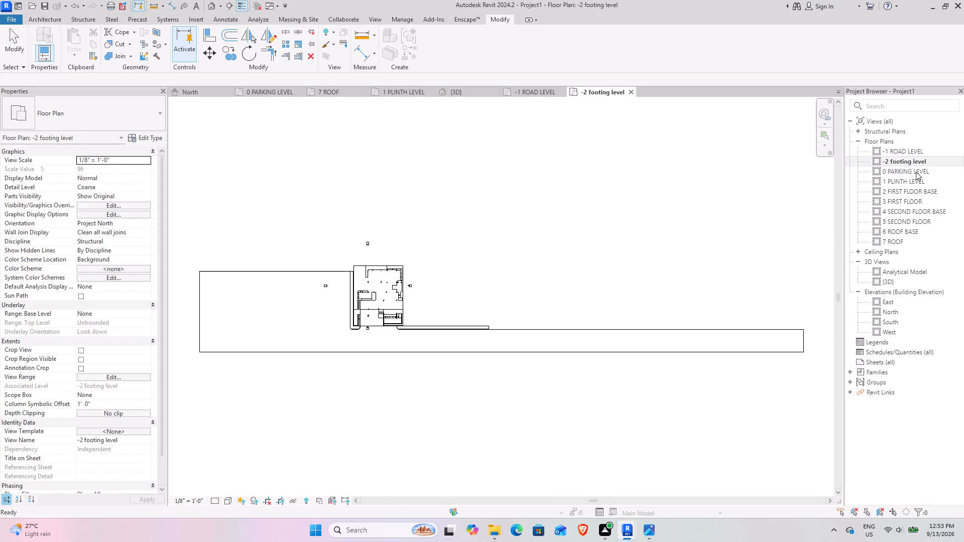
scroll(362, 293, up, 10)
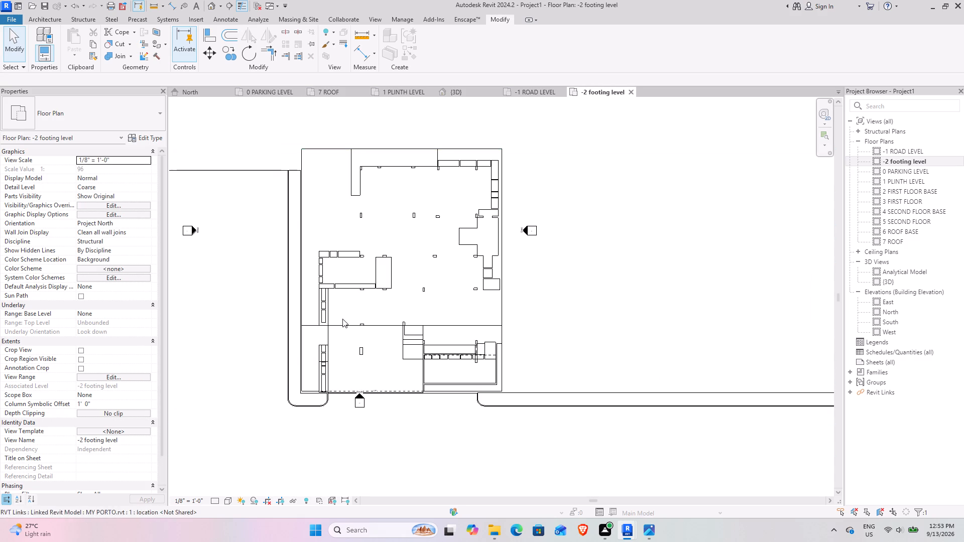
scroll(342, 319, up, 4)
scroll(495, 253, up, 5)
scroll(465, 338, down, 5)
scroll(339, 419, up, 4)
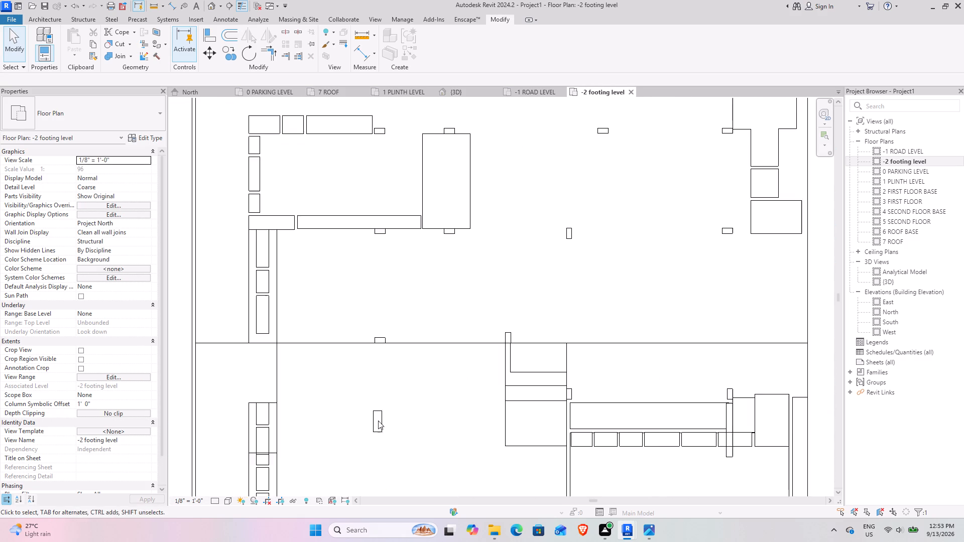
scroll(400, 431, up, 4)
middle_drag(461, 281, 431, 435)
scroll(425, 409, down, 5)
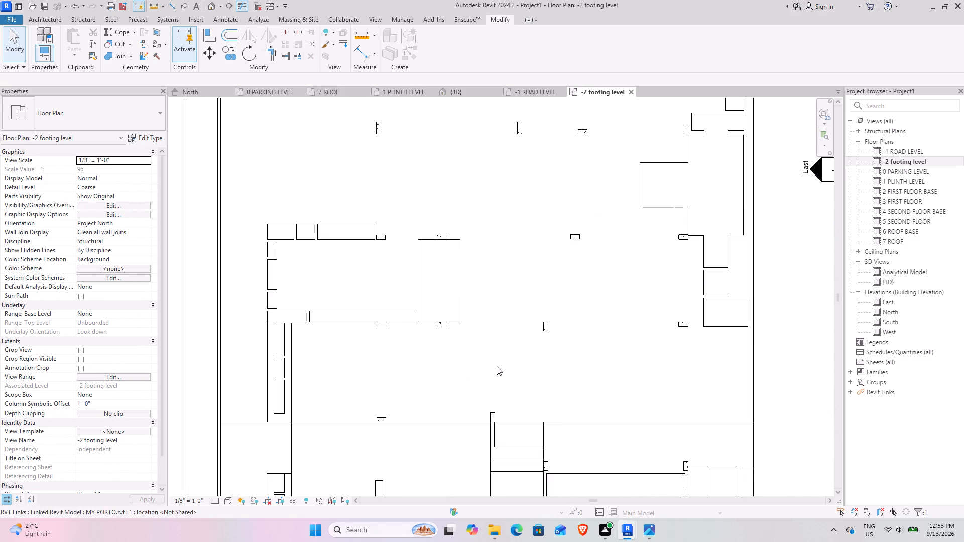
scroll(444, 354, down, 5)
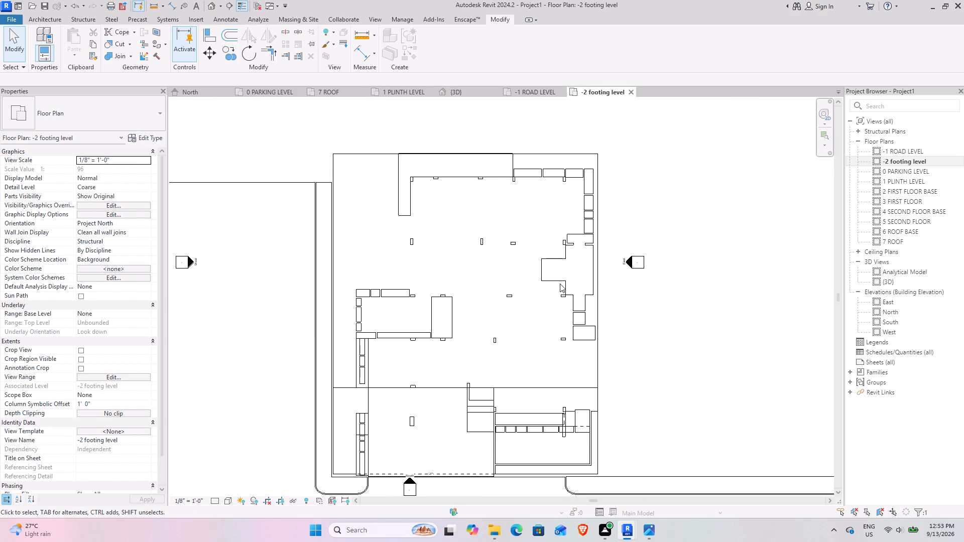
scroll(492, 182, up, 4)
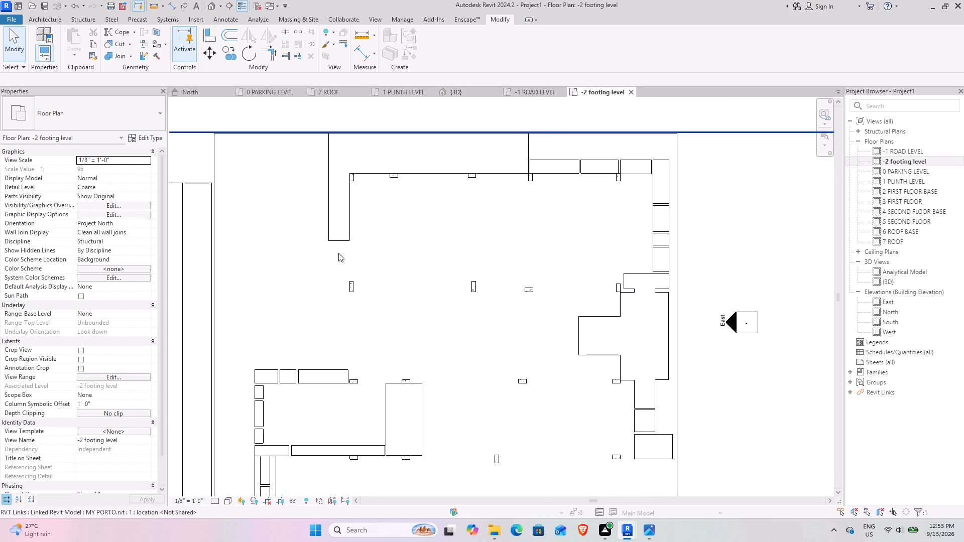
Start placing Footing-Rectangular 72" x 48" x 18" isolated foundations at columns, and try picking individual columns in the rear part of the plan.
click(38, 20)
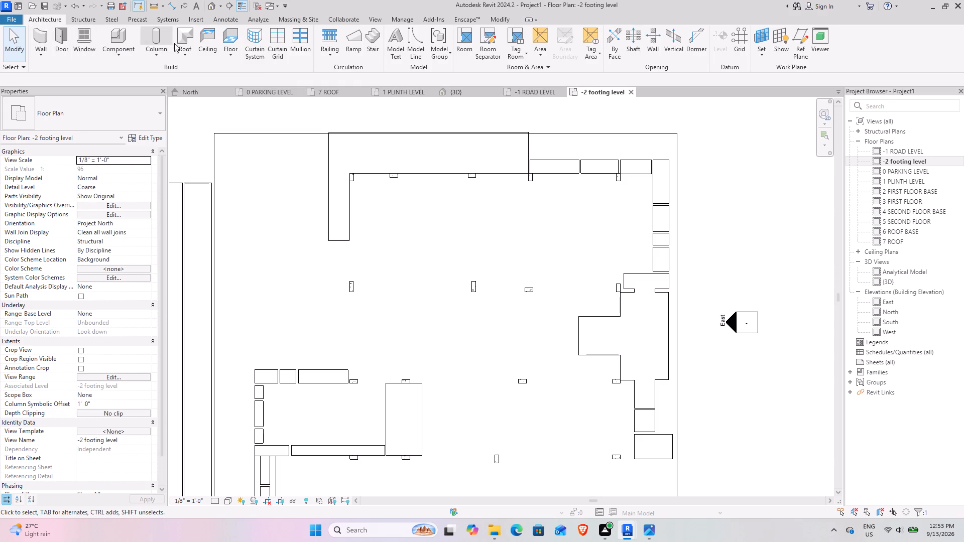
click(74, 25)
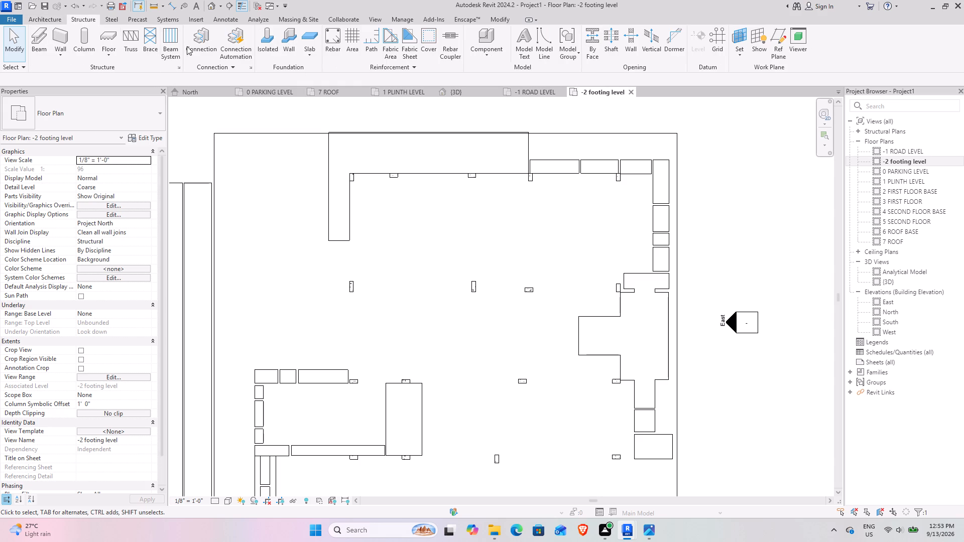
click(264, 48)
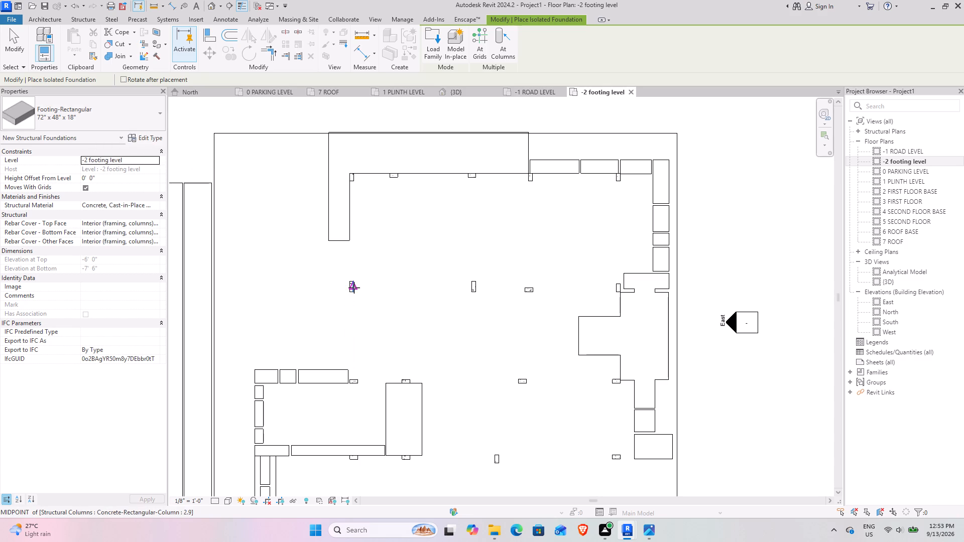
scroll(354, 288, up, 4)
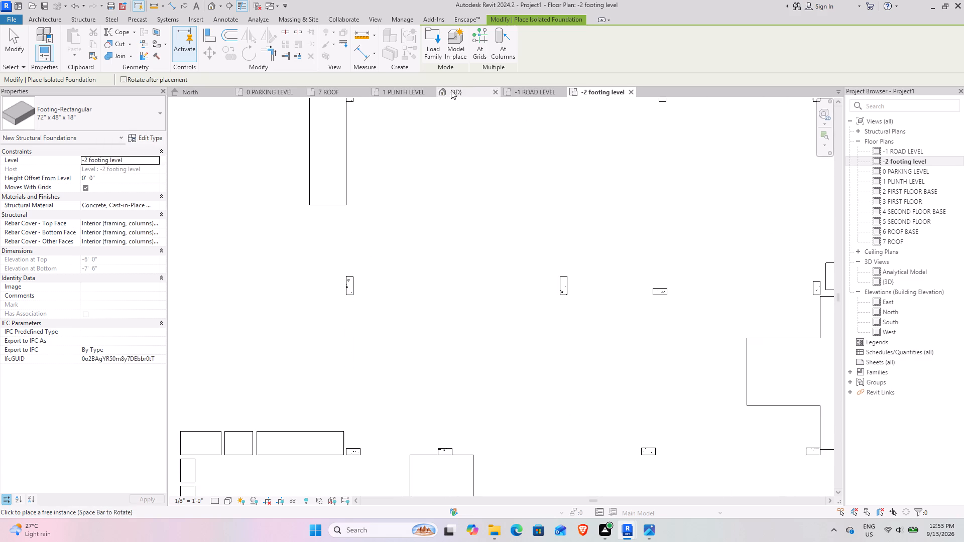
click(495, 52)
scroll(405, 235, down, 4)
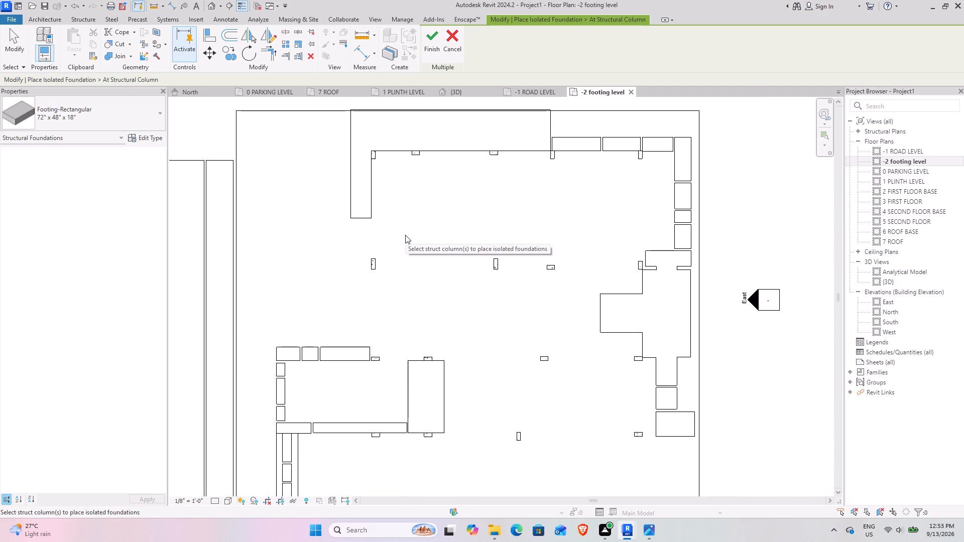
click(371, 262)
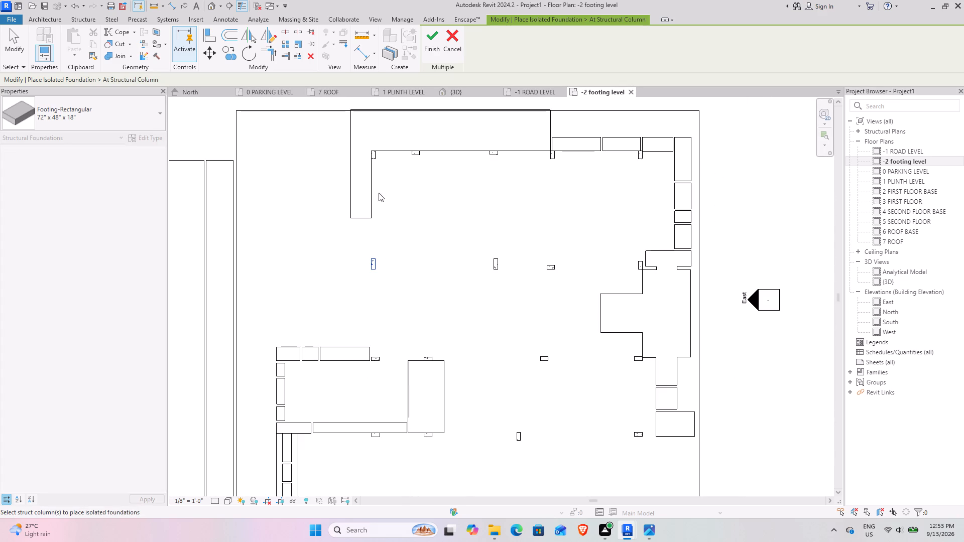
click(376, 159)
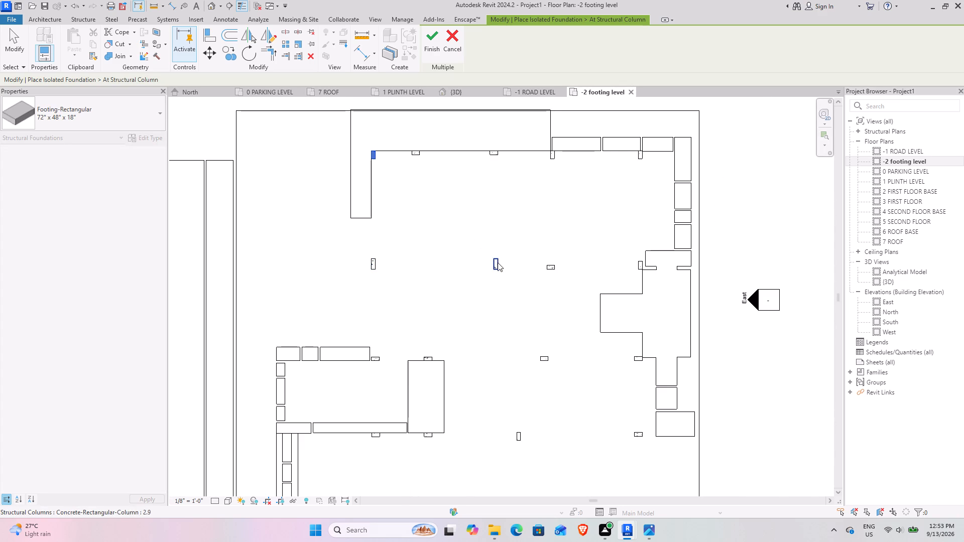
click(498, 262)
click(549, 272)
Check the previewed footing beneath the picked column in the 3D view, and clear the column selection.
click(465, 92)
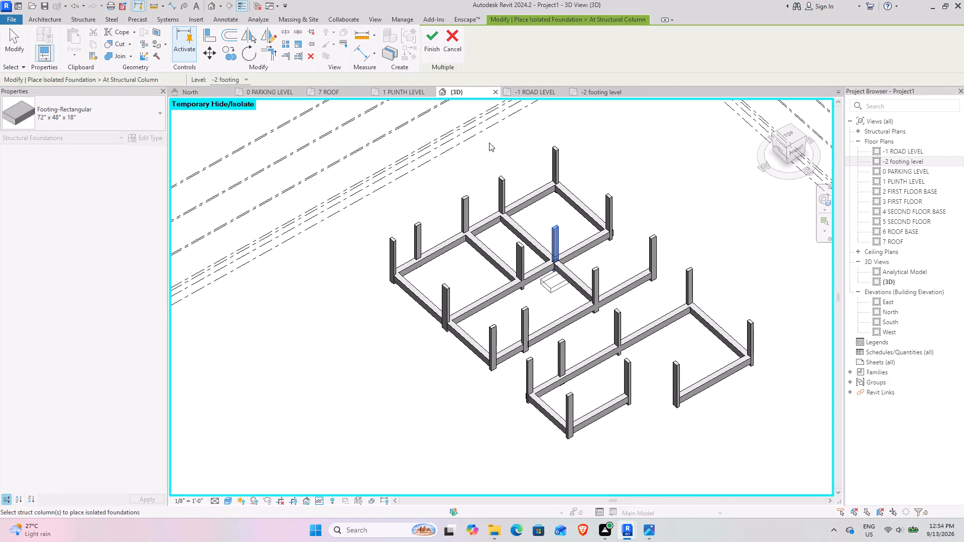
scroll(567, 342, down, 4)
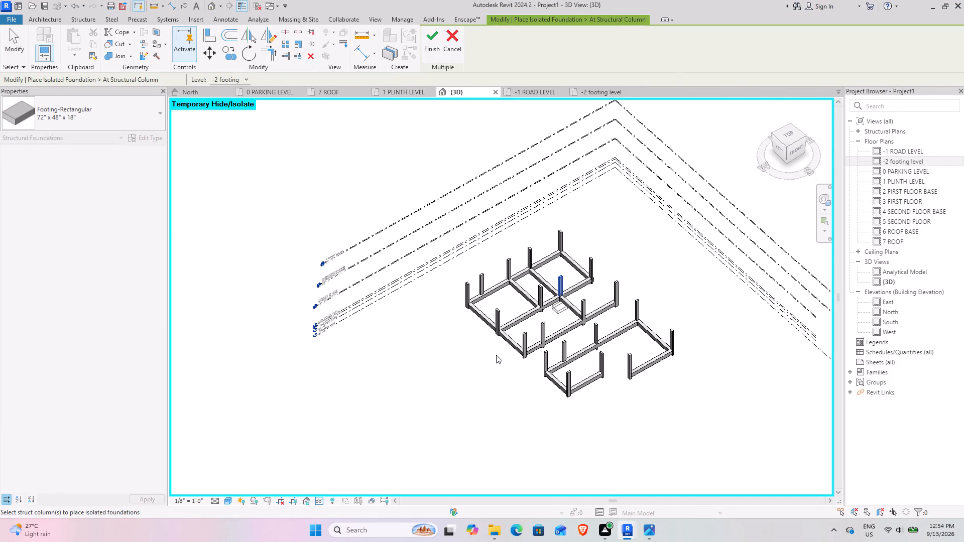
shift+middle_drag(496, 355, 540, 270)
scroll(526, 376, up, 9)
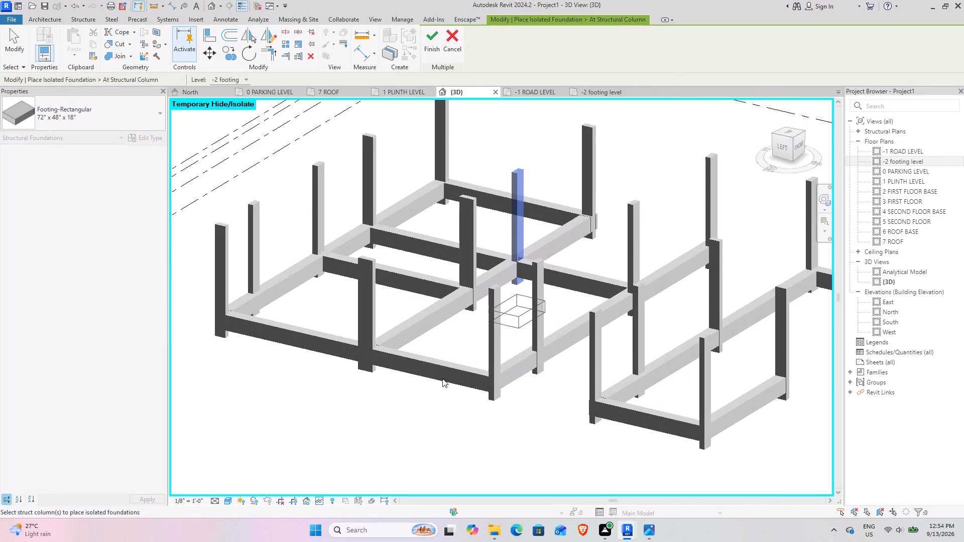
shift+middle_drag(430, 378, 440, 323)
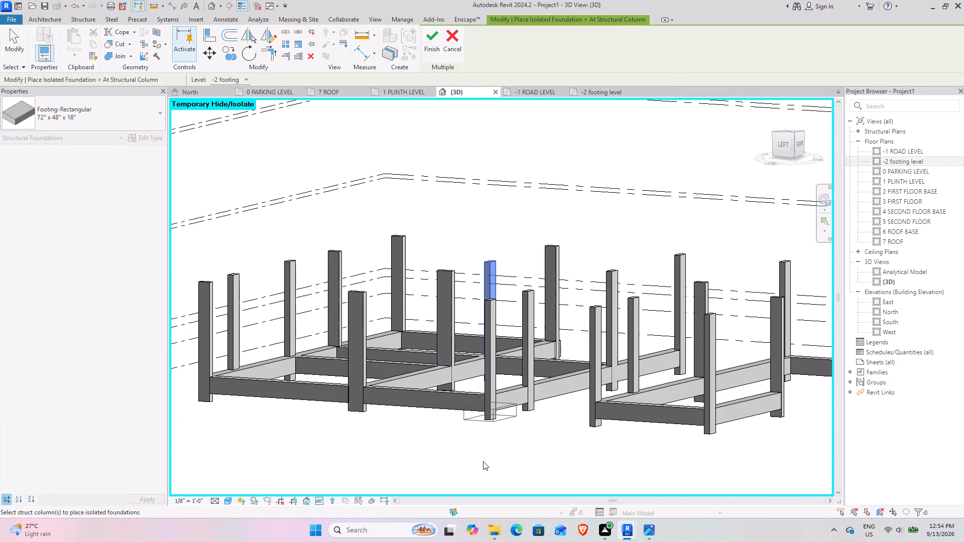
click(483, 461)
shift+middle_drag(484, 456, 488, 469)
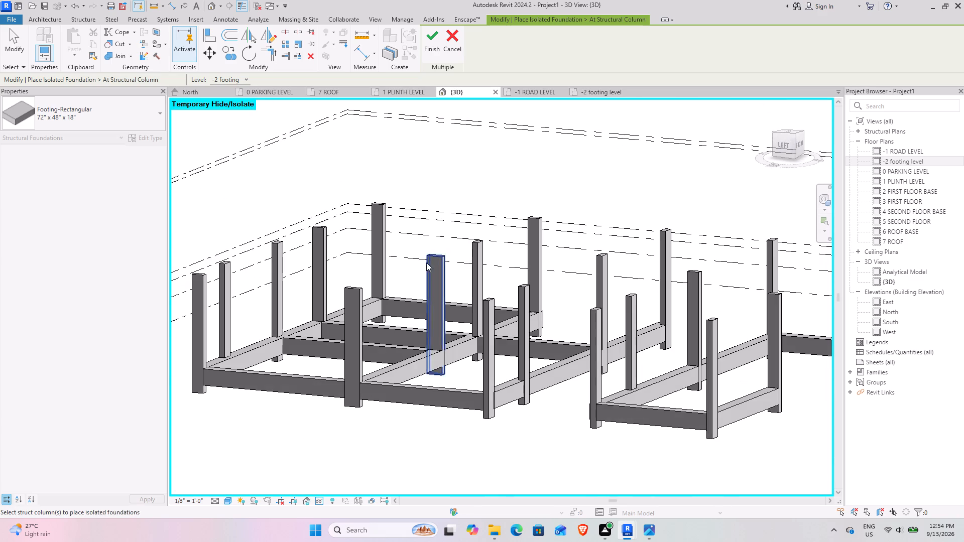
In the -2 footing level plan, select all the structural columns together and place the 72" x 48" x 18" rectangular footings at them.
click(584, 91)
scroll(423, 300, down, 4)
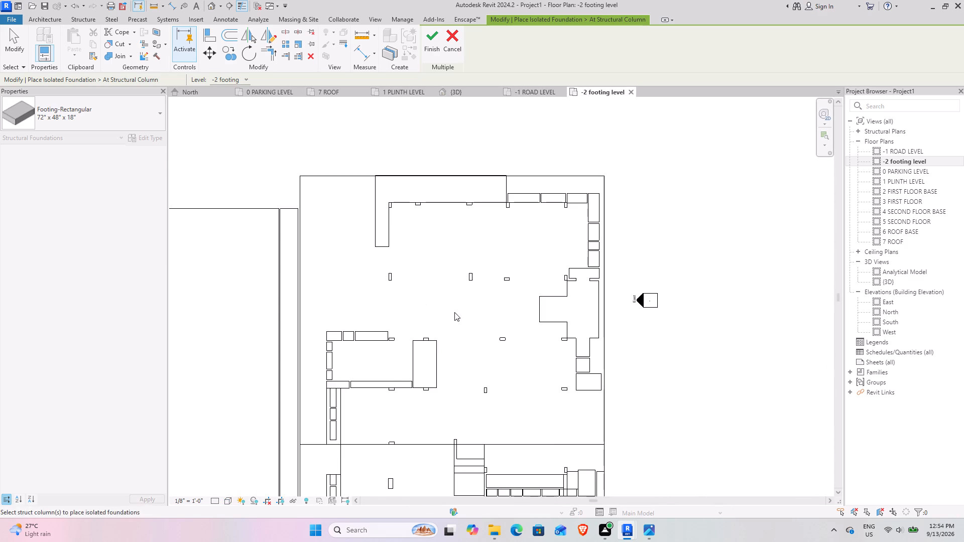
middle_drag(451, 311, 429, 235)
drag(246, 105, 672, 470)
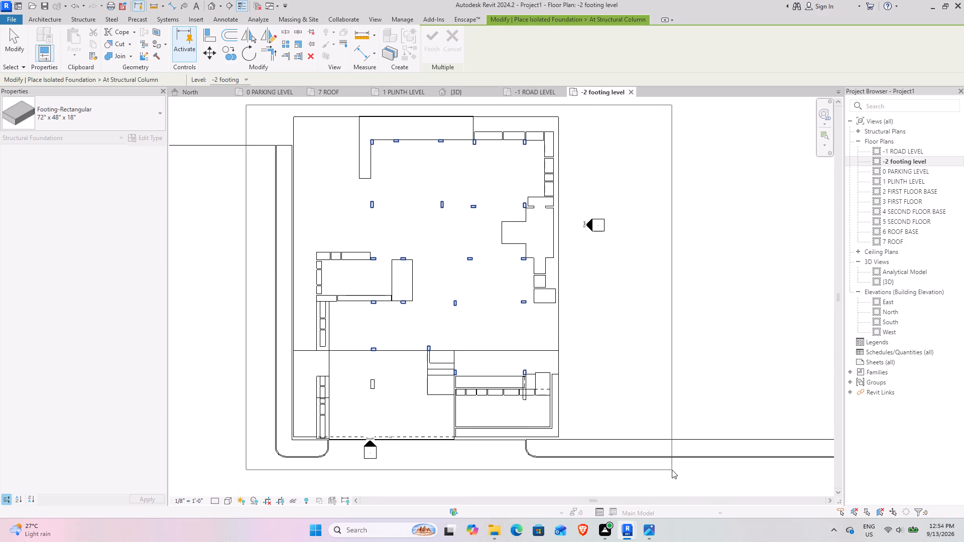
drag(672, 470, 648, 457)
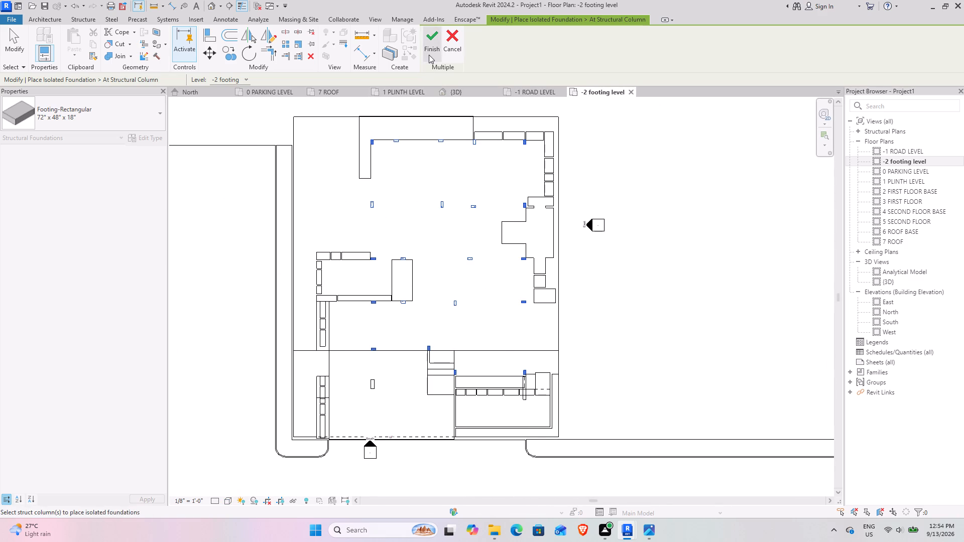
click(430, 51)
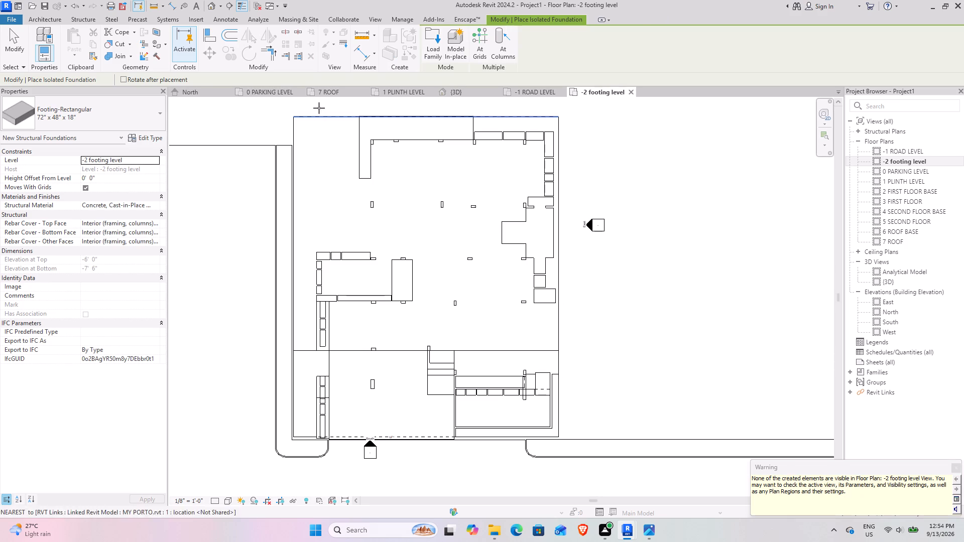
End foundation placement and inspect the footings against the columns and plinth beams in the 3D view from several angles.
click(456, 94)
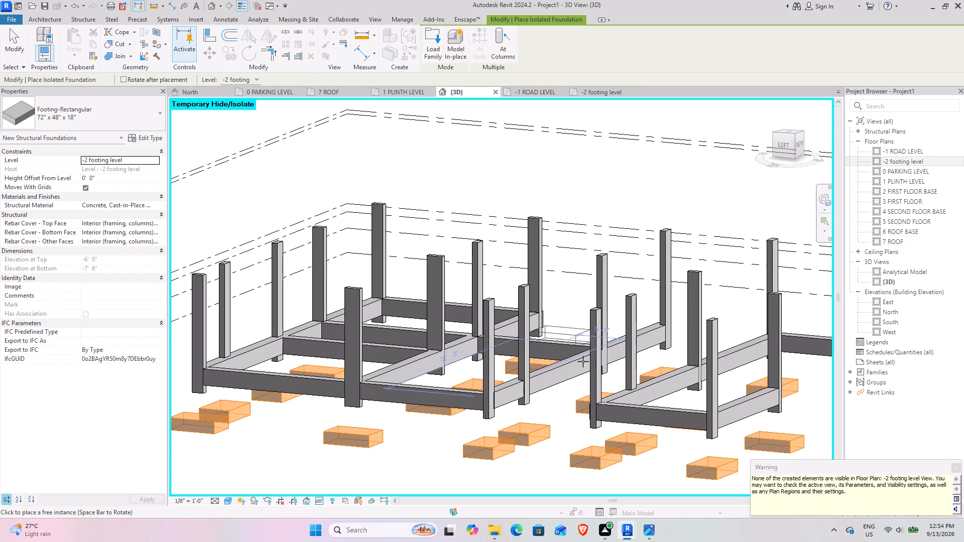
key(Escape)
key(Escape)
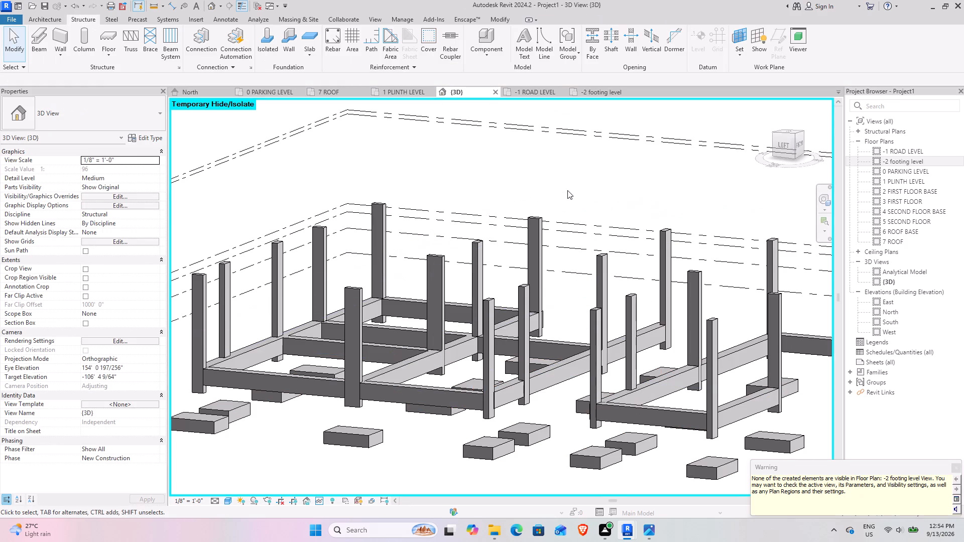
scroll(434, 409, down, 5)
shift+middle_drag(421, 419, 411, 487)
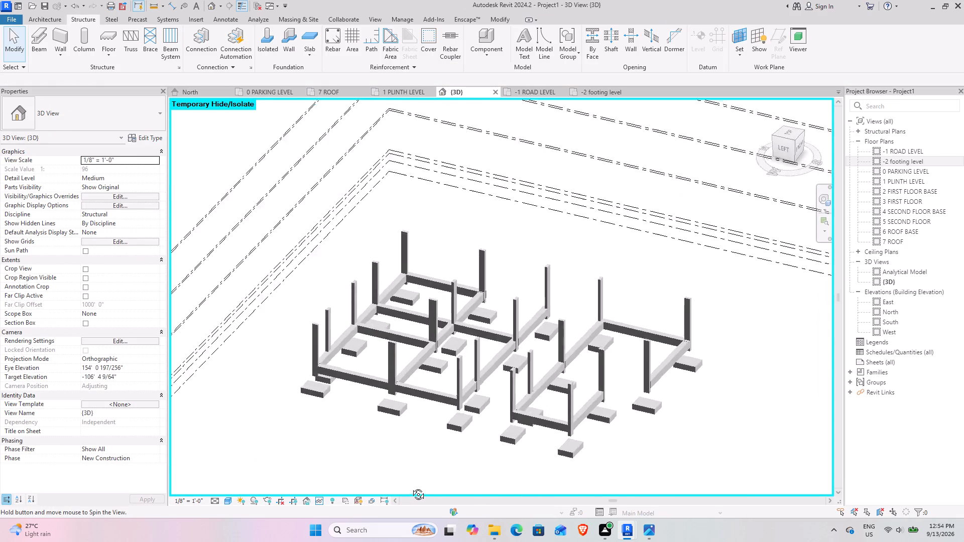
shift+middle_drag(411, 487, 365, 455)
scroll(410, 388, up, 5)
scroll(505, 322, down, 2)
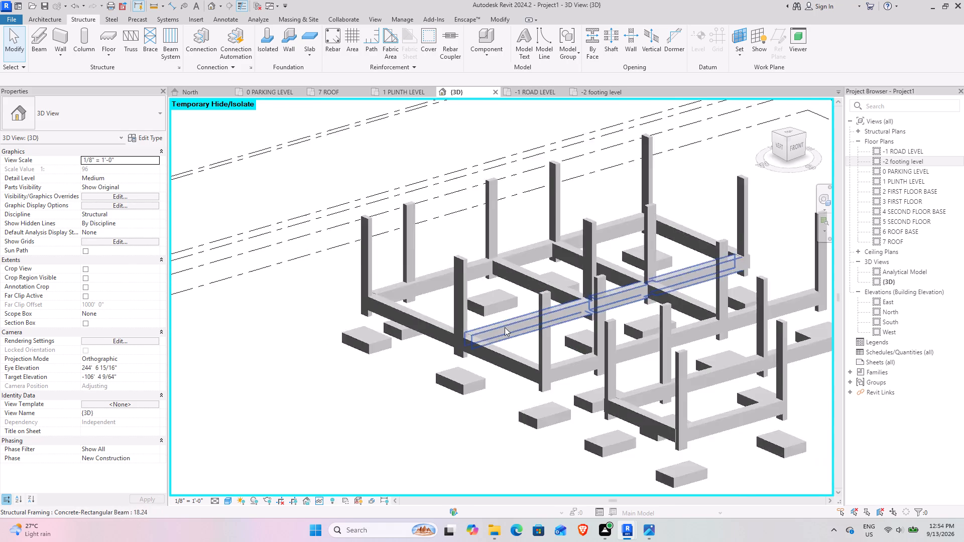
Check how the columns and footings sit relative to the levels in the 3D view and the North elevation.
scroll(505, 327, down, 3)
shift+middle_drag(583, 372, 500, 331)
middle_drag(581, 356, 471, 334)
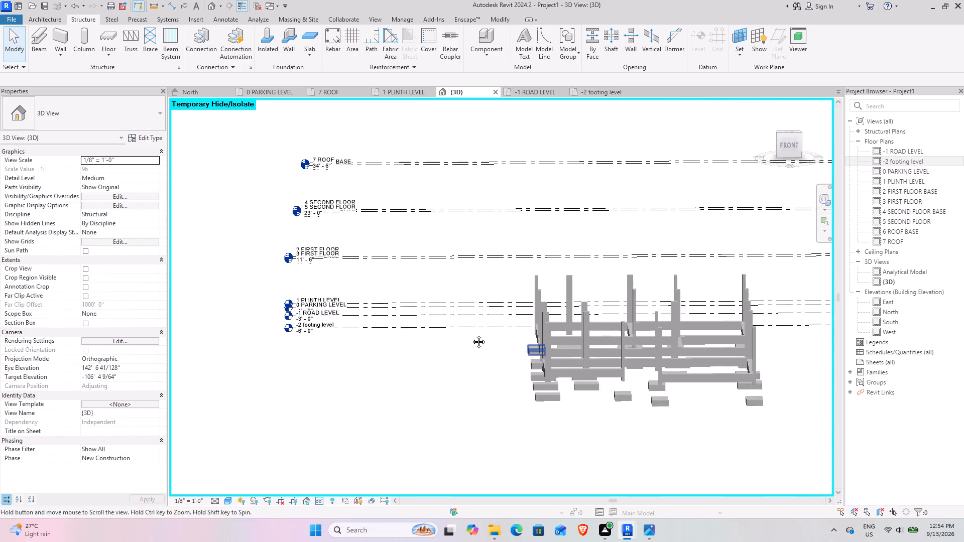
middle_drag(471, 334, 417, 323)
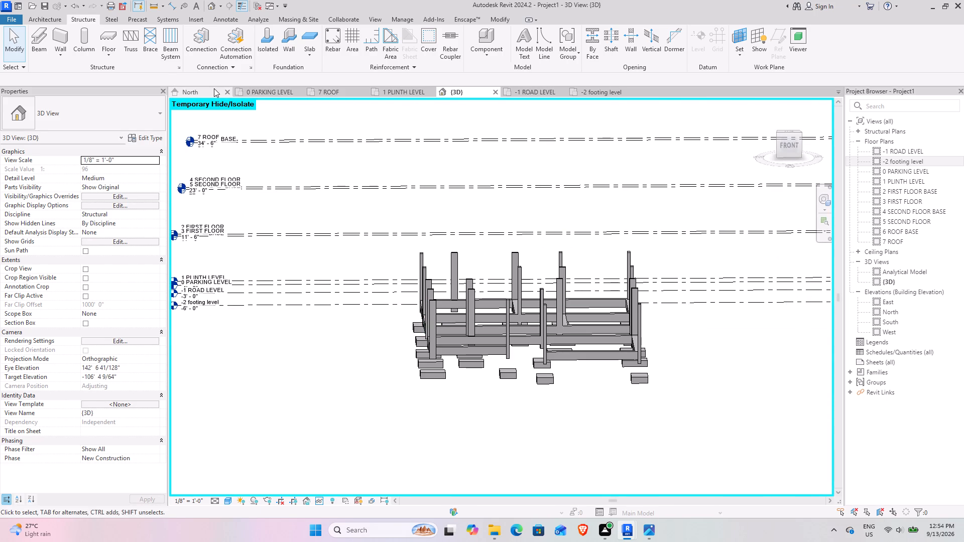
click(214, 88)
scroll(325, 290, down, 4)
middle_drag(328, 301, 451, 306)
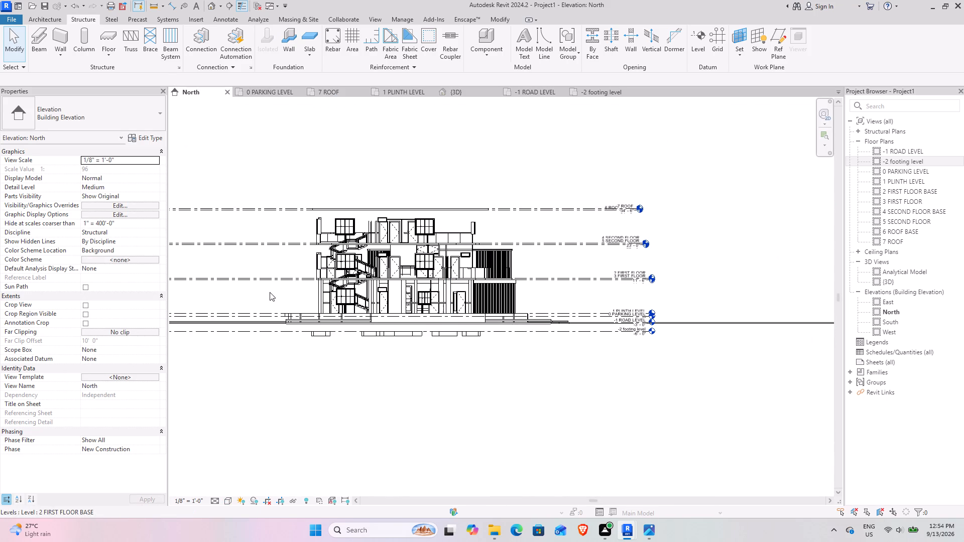
drag(268, 260, 541, 332)
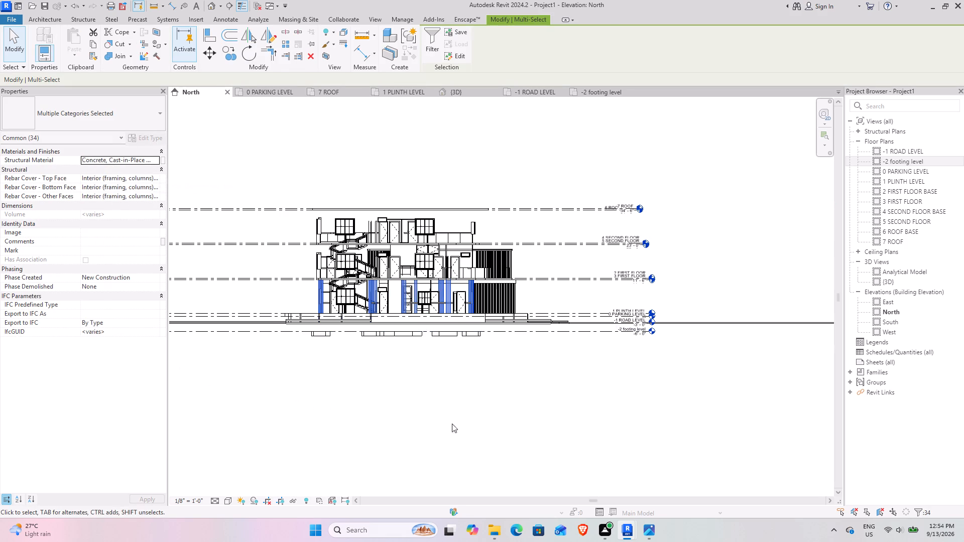
click(492, 399)
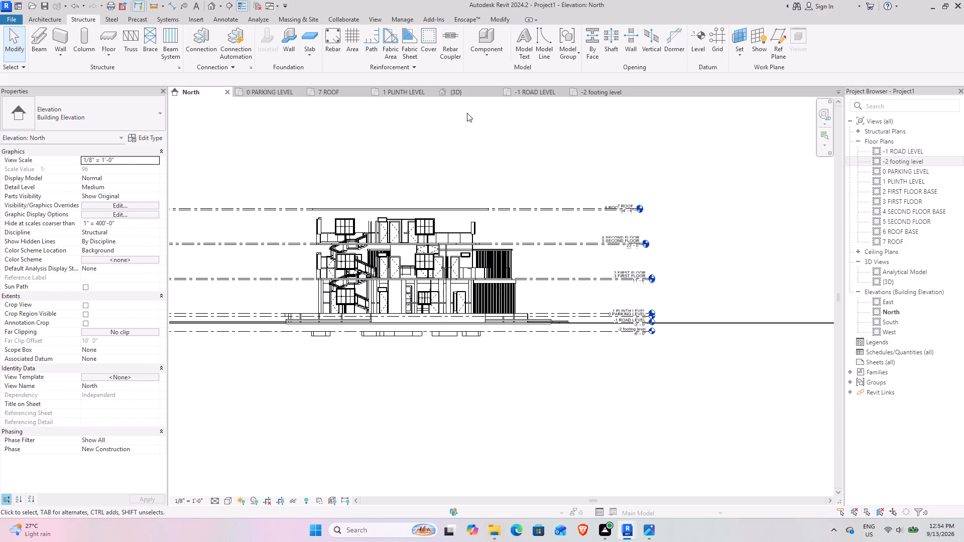
In the 3D view, select all the 18.9 rectangular columns together and set their Base Level to -2 footing level.
click(456, 93)
click(428, 332)
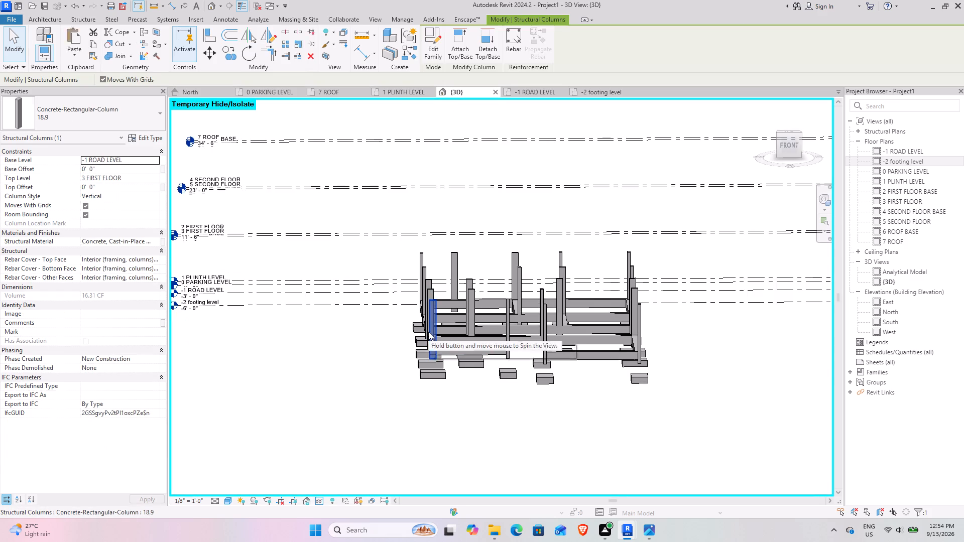
text(sa)
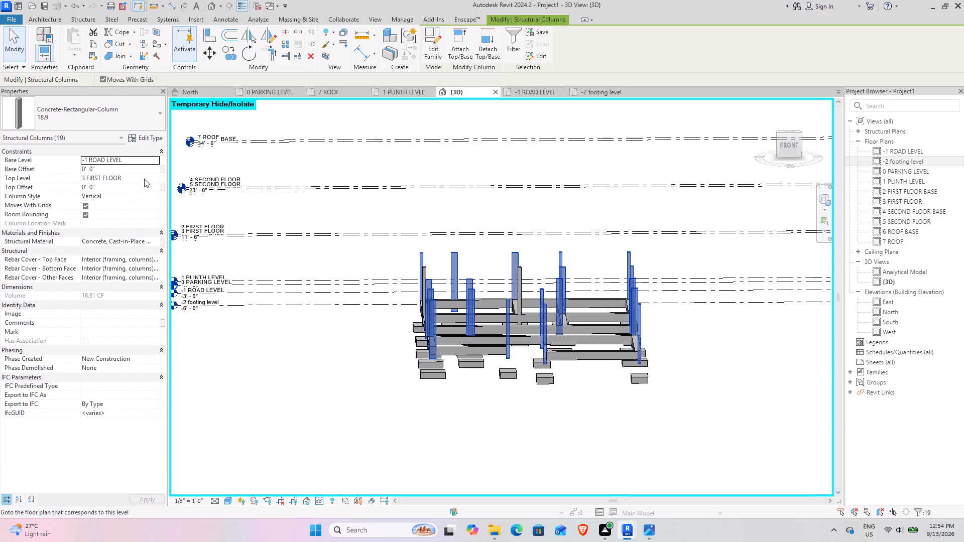
click(155, 159)
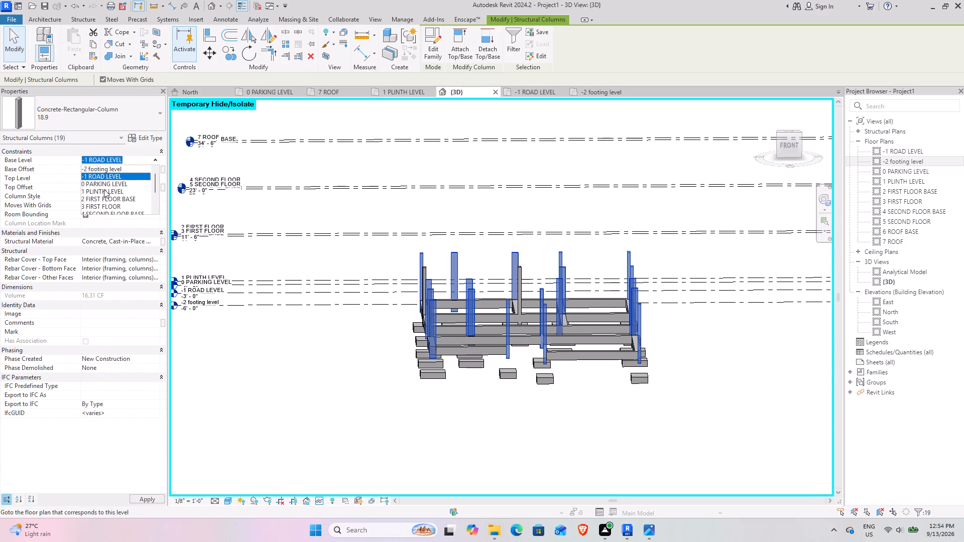
scroll(103, 194, up, 3)
click(107, 171)
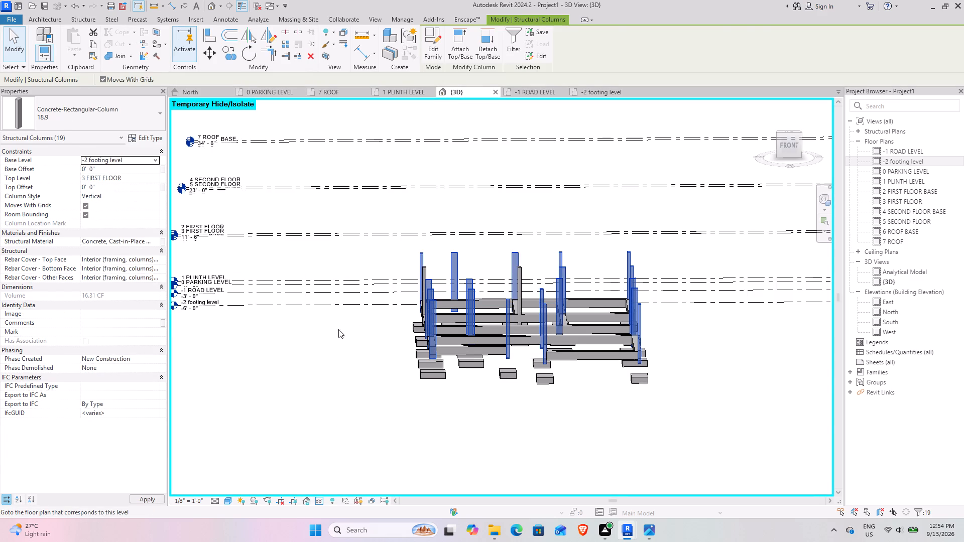
click(391, 439)
Set the Base Level of the two 2.9 rectangular columns still above their footings to -2 footing level.
scroll(416, 445, down, 4)
shift+middle_drag(416, 445, 504, 475)
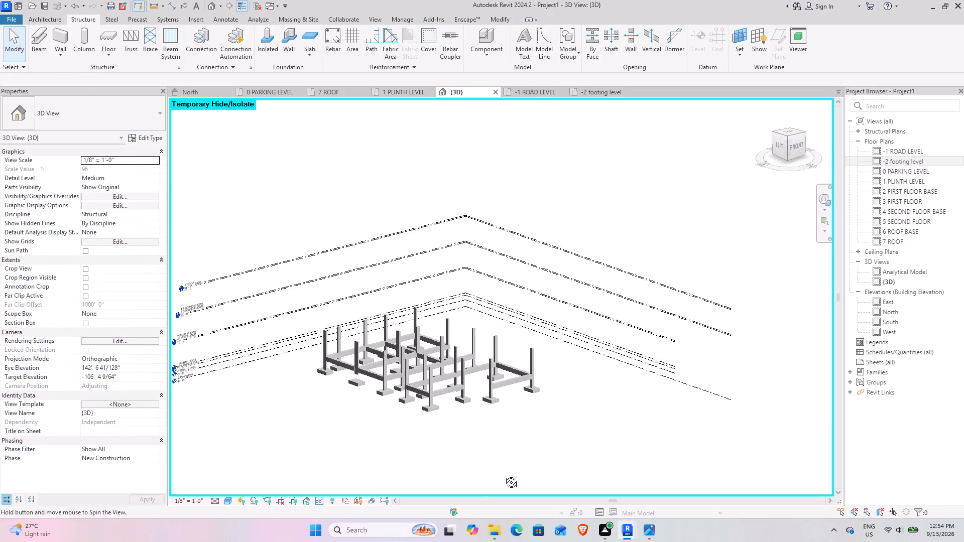
shift+middle_drag(504, 475, 542, 472)
scroll(386, 423, up, 9)
middle_drag(364, 416, 562, 476)
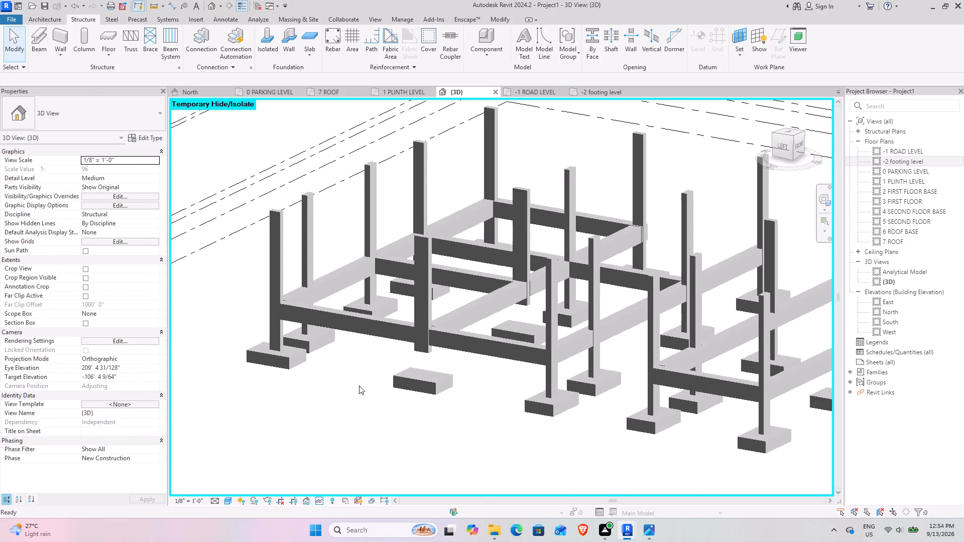
click(419, 291)
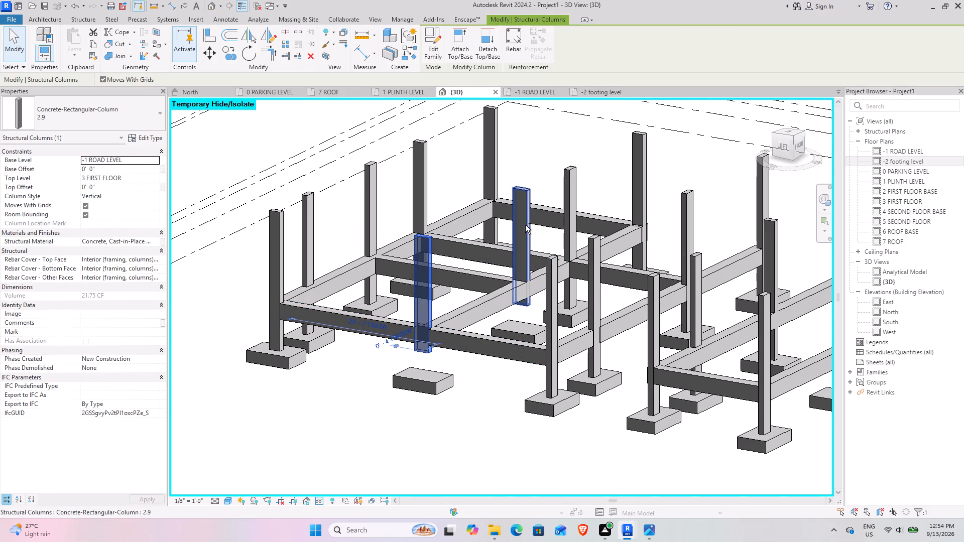
ctrl+click(525, 225)
click(153, 160)
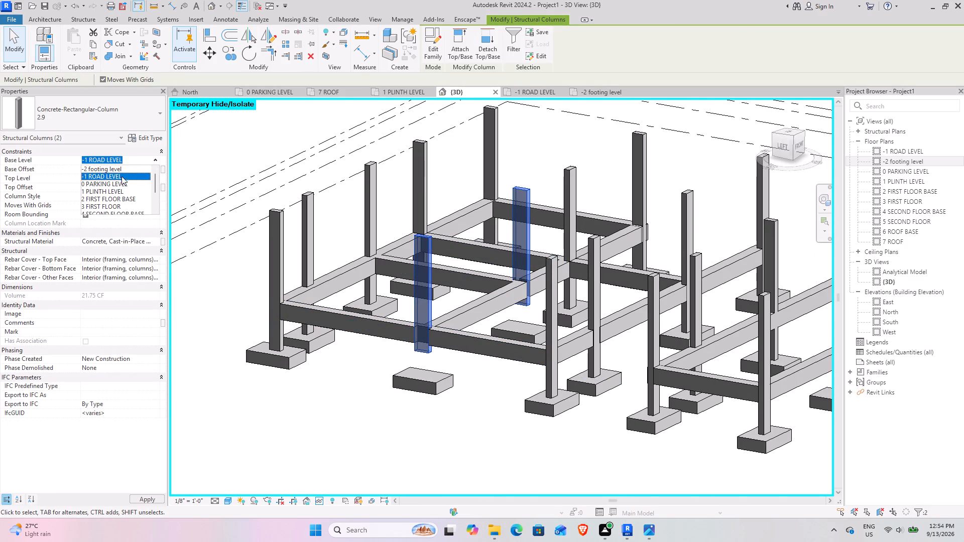
click(119, 168)
click(421, 428)
Inspect the columns, footings and plinth beams in the 3D view from several angles, looking for missing connections.
scroll(424, 428, down, 8)
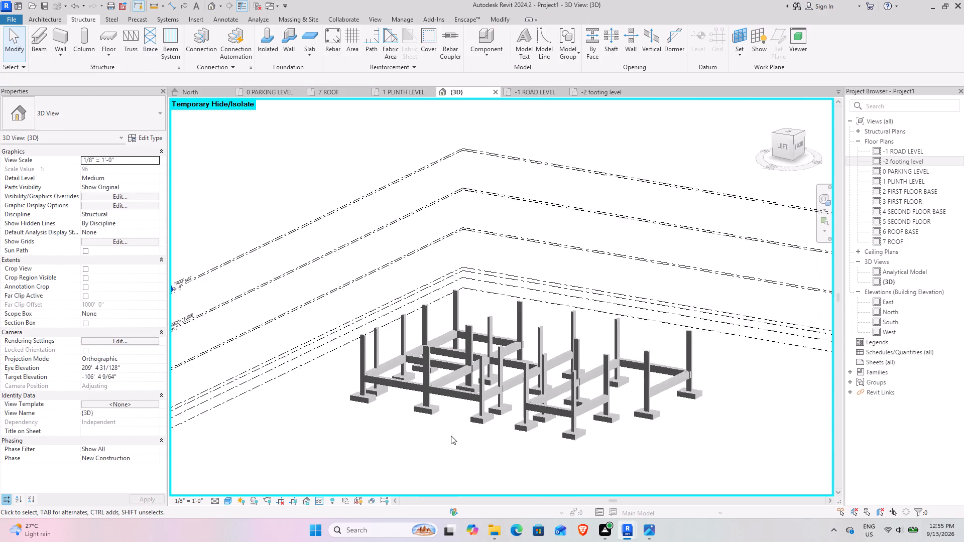
scroll(451, 436, down, 1)
shift+middle_drag(492, 444, 409, 491)
scroll(510, 370, up, 5)
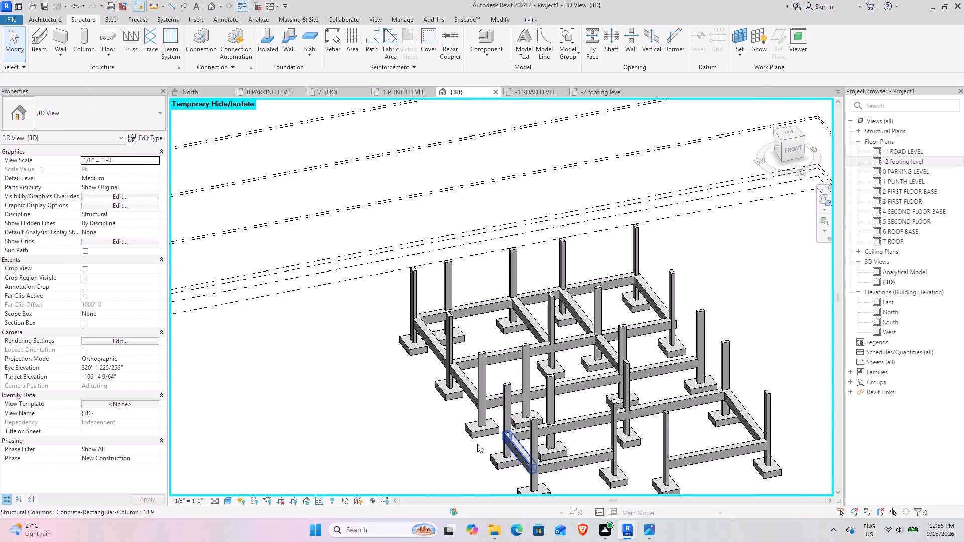
shift+middle_drag(481, 447, 576, 431)
middle_drag(428, 464, 461, 380)
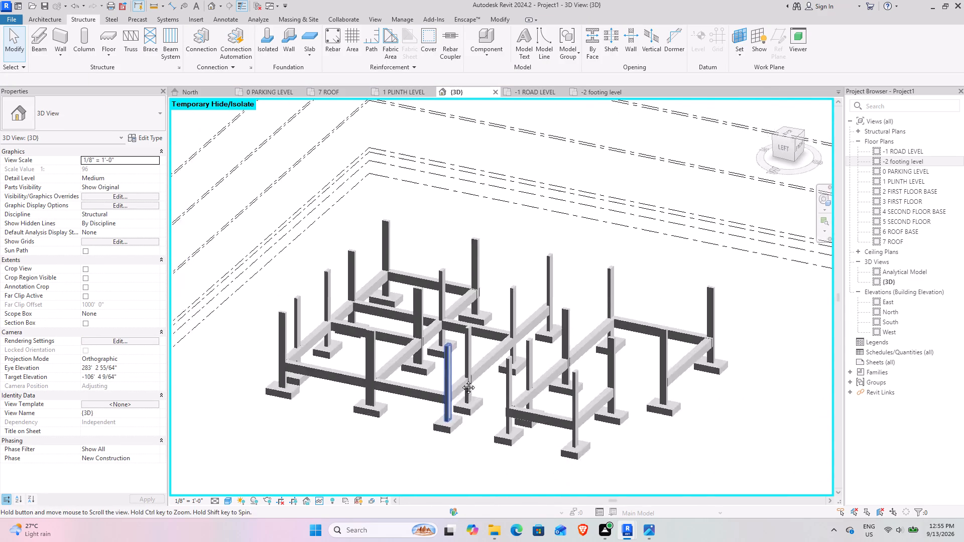
middle_drag(461, 380, 473, 350)
shift+middle_drag(498, 369, 441, 456)
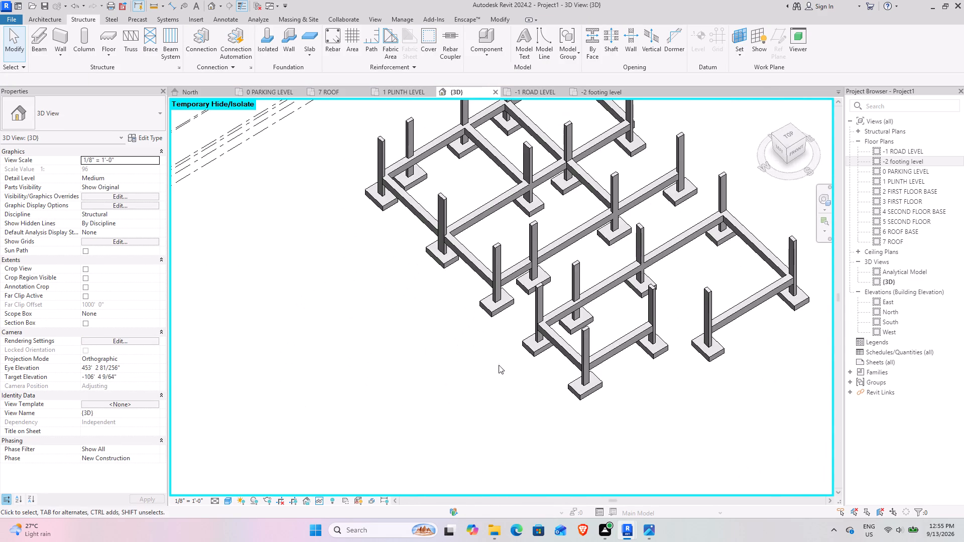
middle_drag(501, 361, 548, 229)
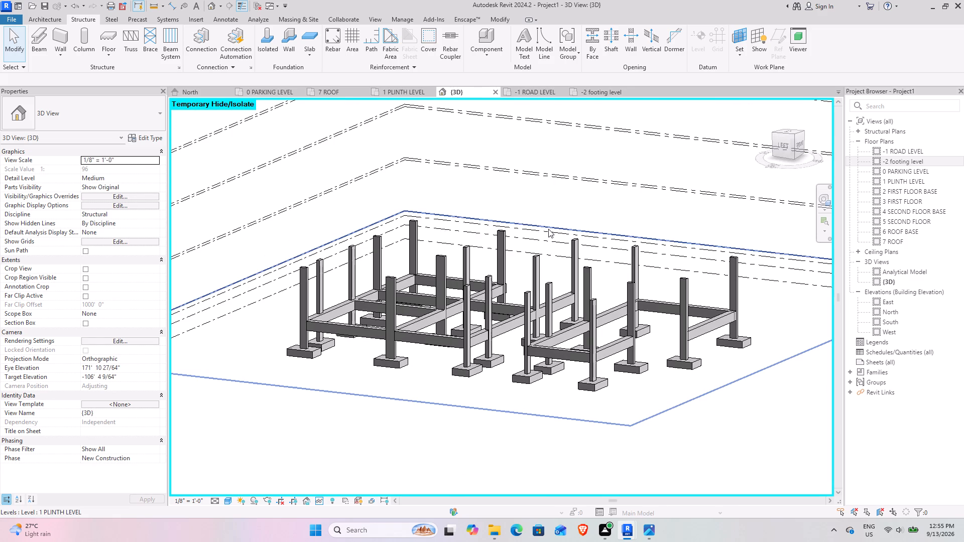
shift+middle_drag(521, 242, 496, 346)
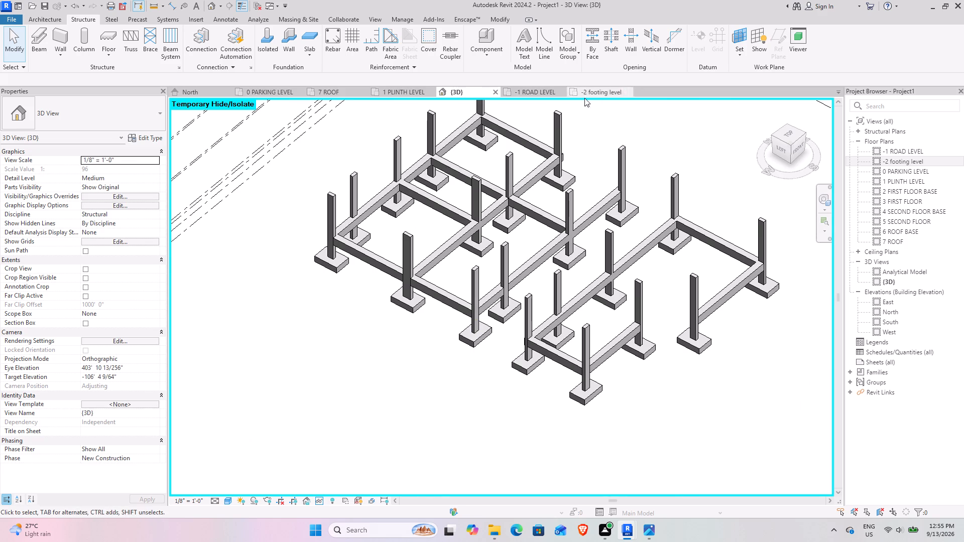
In the -1 ROAD LEVEL plan, extend the east-side 18.24 plinth beam north past the staircase to the next cross-beam's column, about 55' 6" long.
click(403, 91)
middle_drag(453, 201, 464, 279)
scroll(467, 198, up, 4)
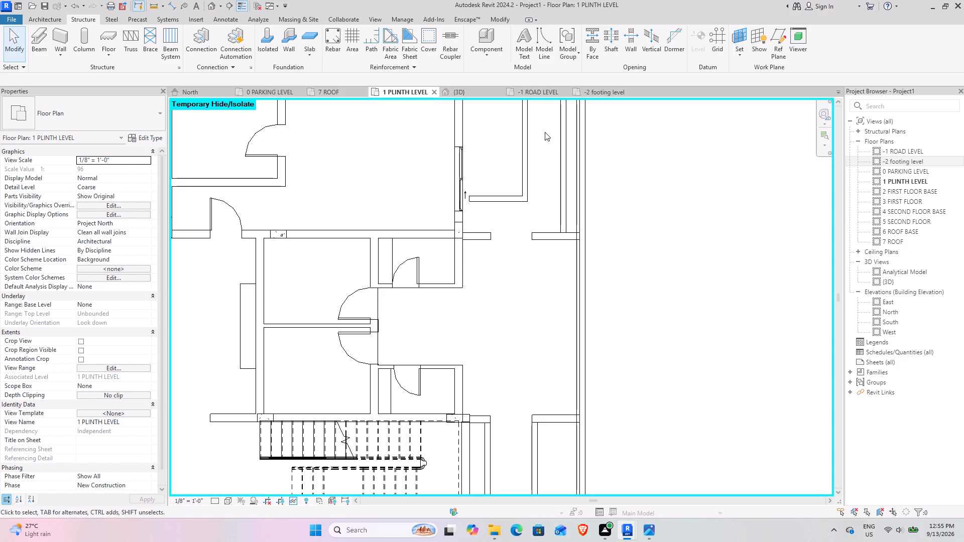
click(537, 93)
middle_drag(628, 243, 567, 290)
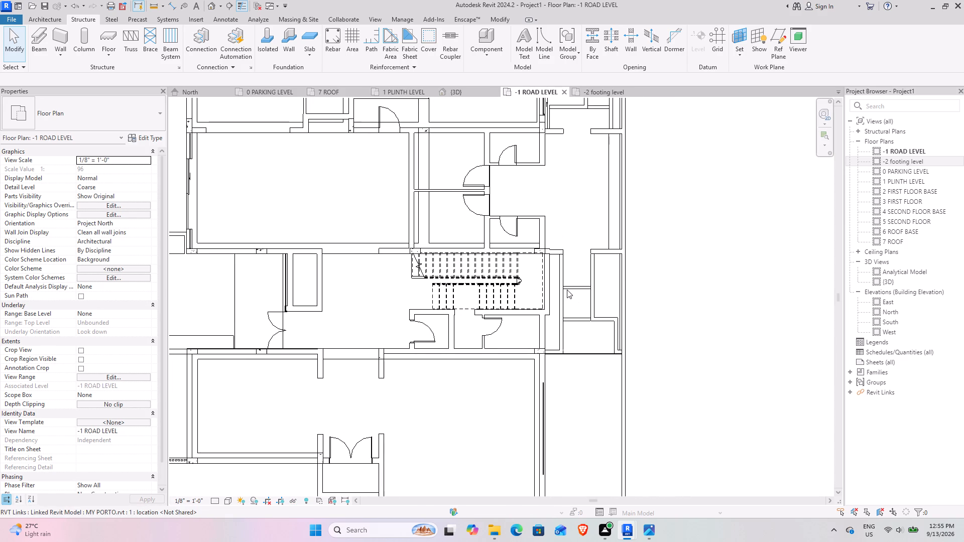
middle_drag(543, 204, 549, 288)
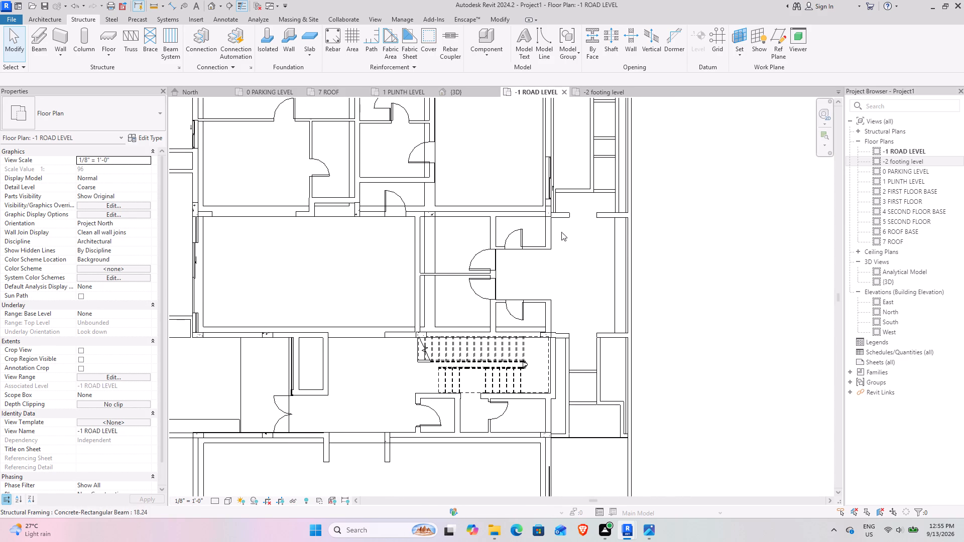
middle_drag(543, 367, 479, 348)
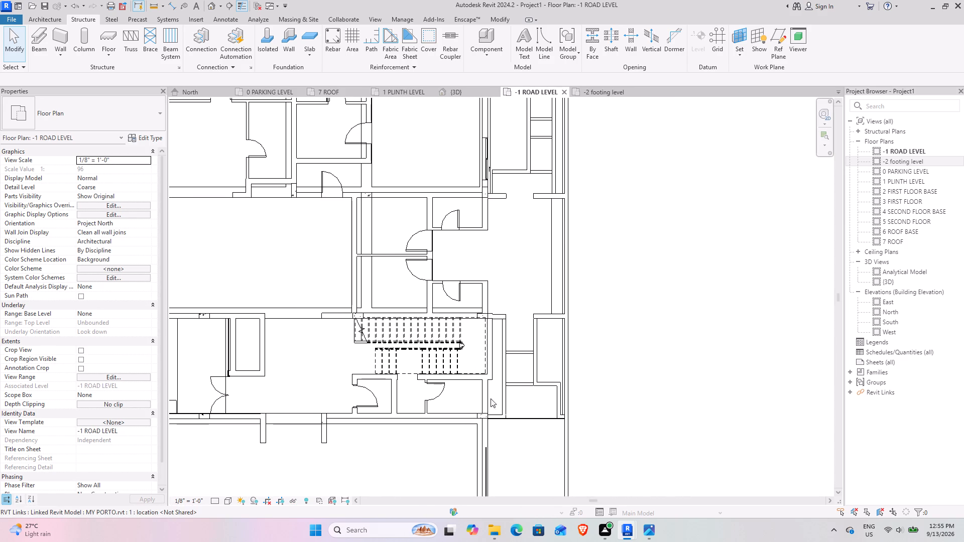
click(491, 442)
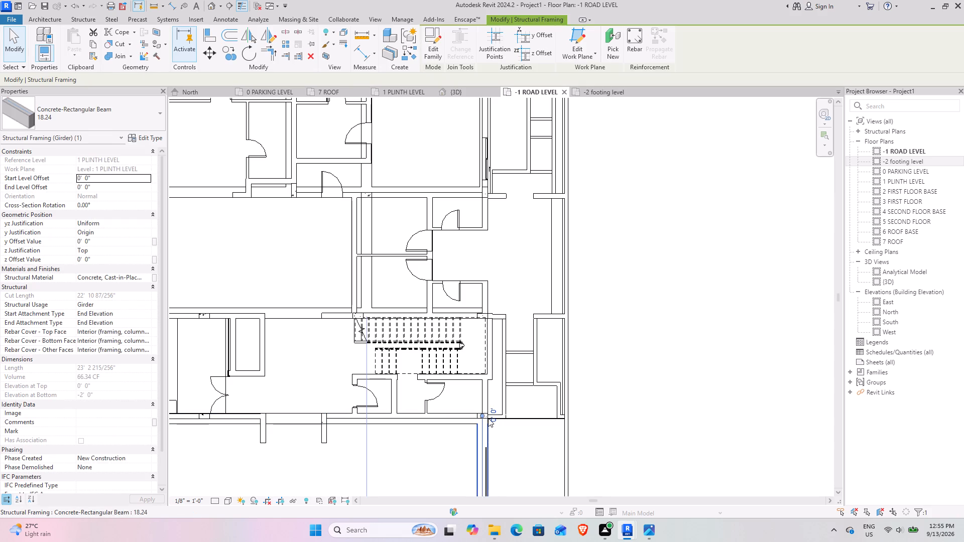
drag(480, 417, 479, 187)
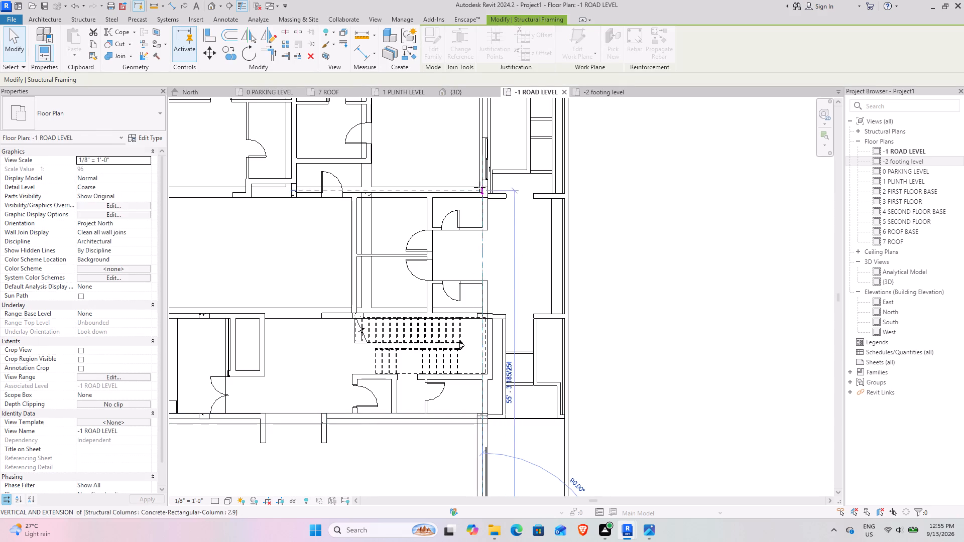
drag(479, 187, 481, 190)
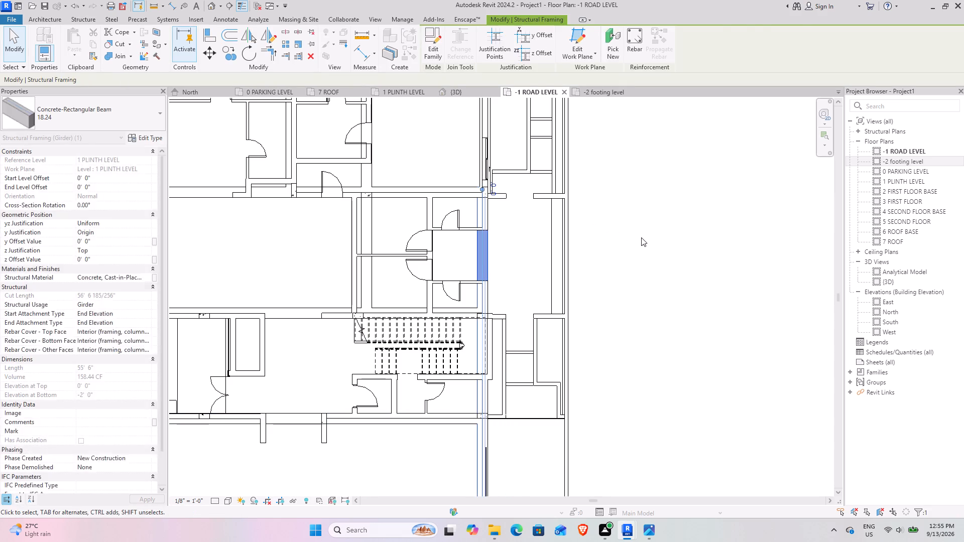
click(646, 239)
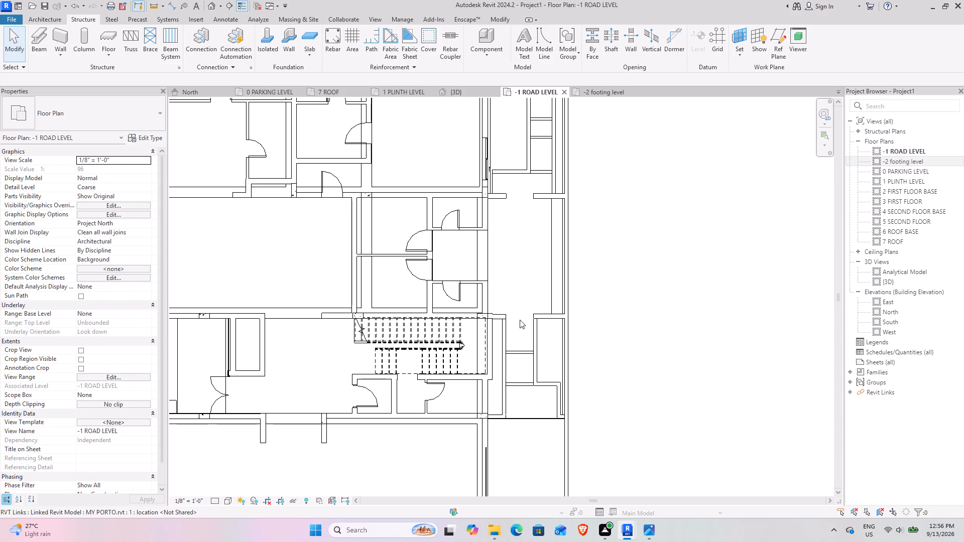
Extend the 18.24 plinth beam ending at the staircase's north-west corner south to the next cross-beam, about 31' 10" long.
middle_drag(388, 343, 456, 323)
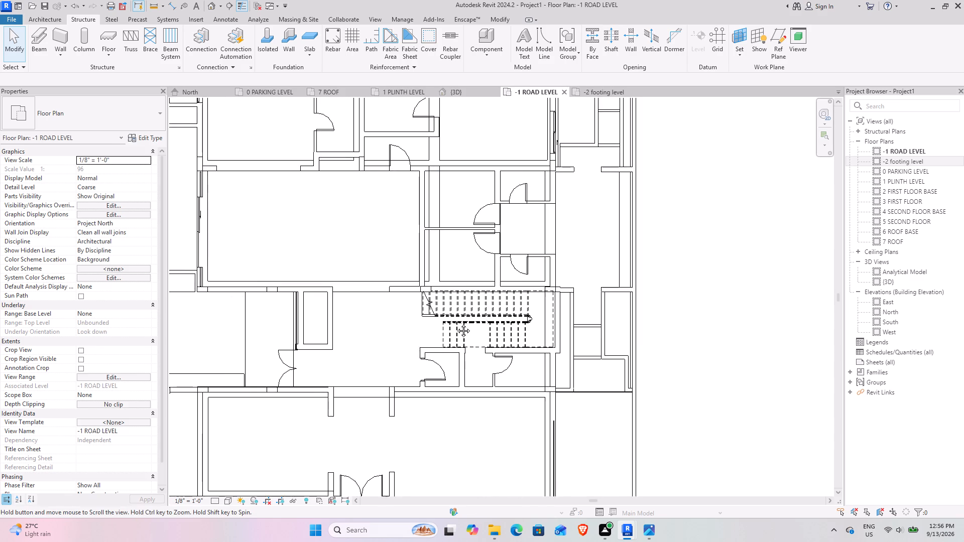
middle_drag(456, 323, 450, 429)
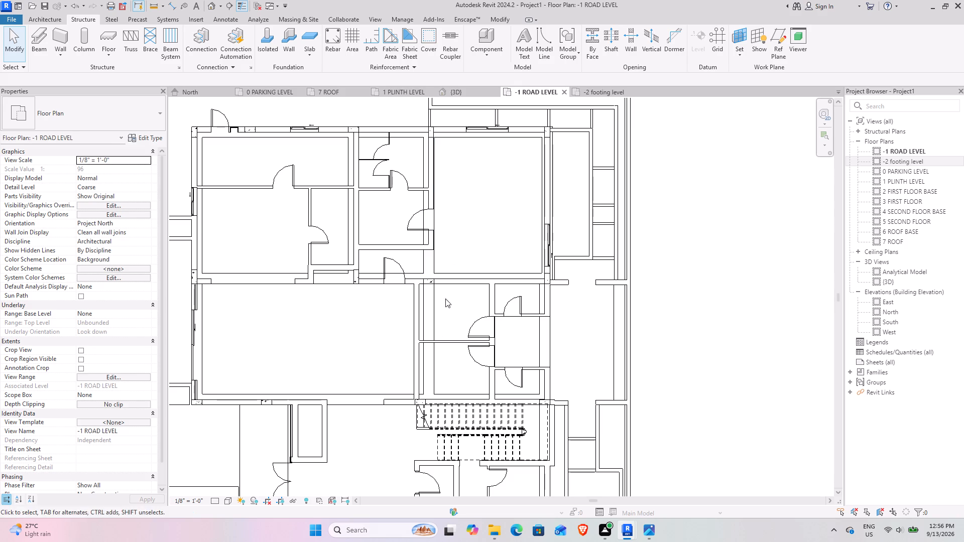
middle_drag(432, 326, 459, 175)
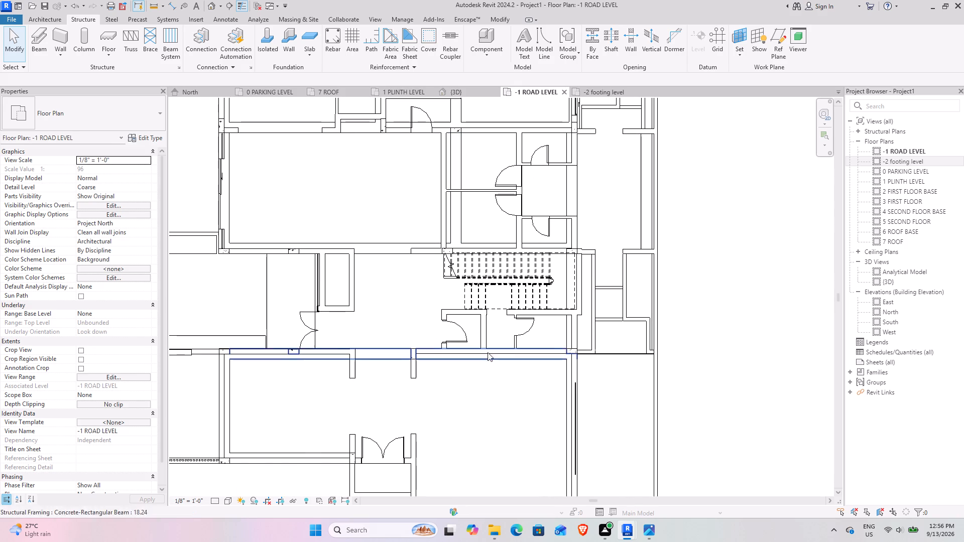
middle_drag(475, 372, 479, 256)
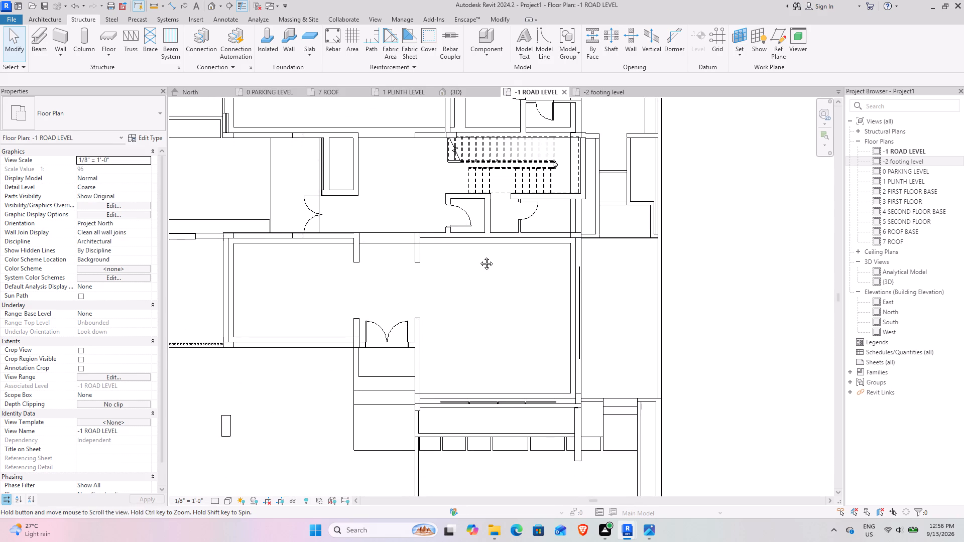
middle_drag(479, 256, 480, 325)
click(461, 174)
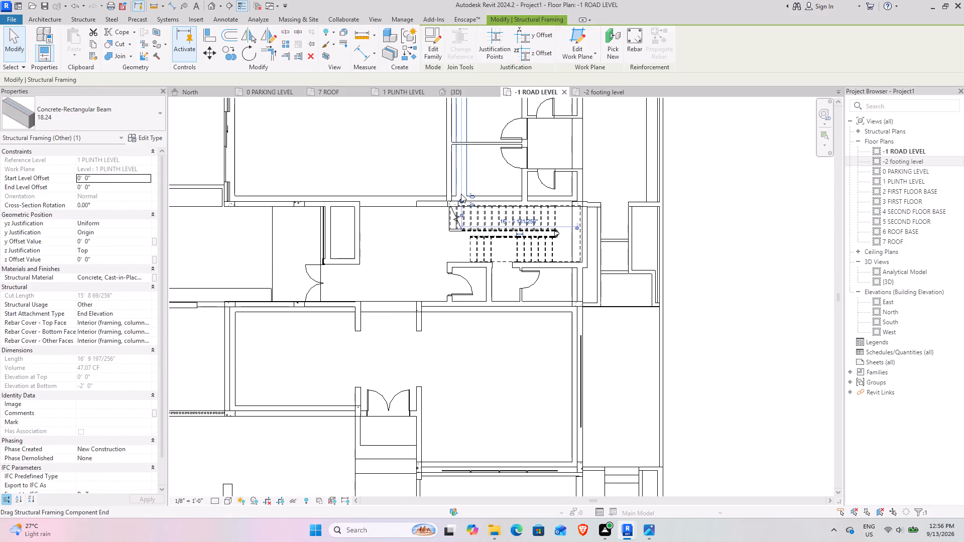
scroll(461, 194, up, 4)
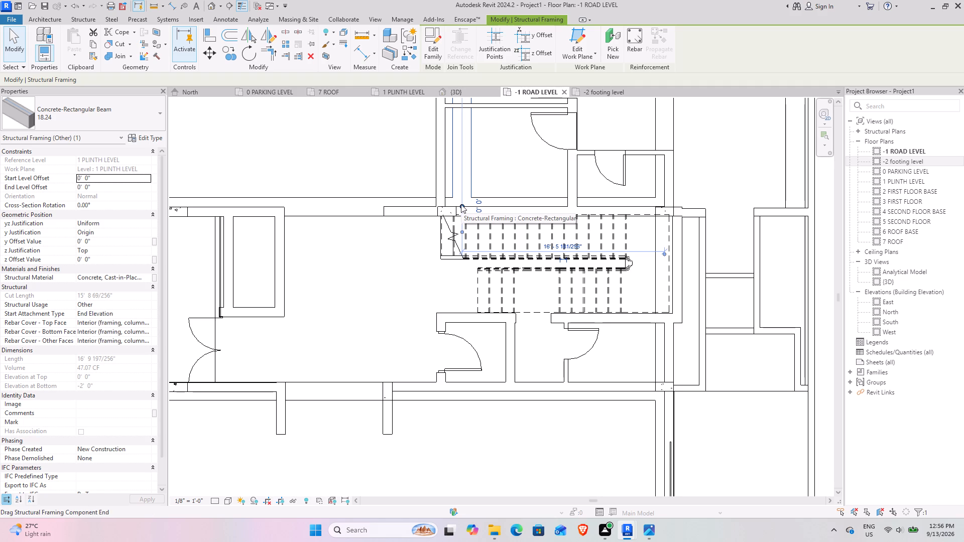
middle_drag(464, 173, 467, 315)
middle_drag(462, 186, 466, 199)
scroll(487, 371, up, 4)
middle_drag(466, 323, 440, 202)
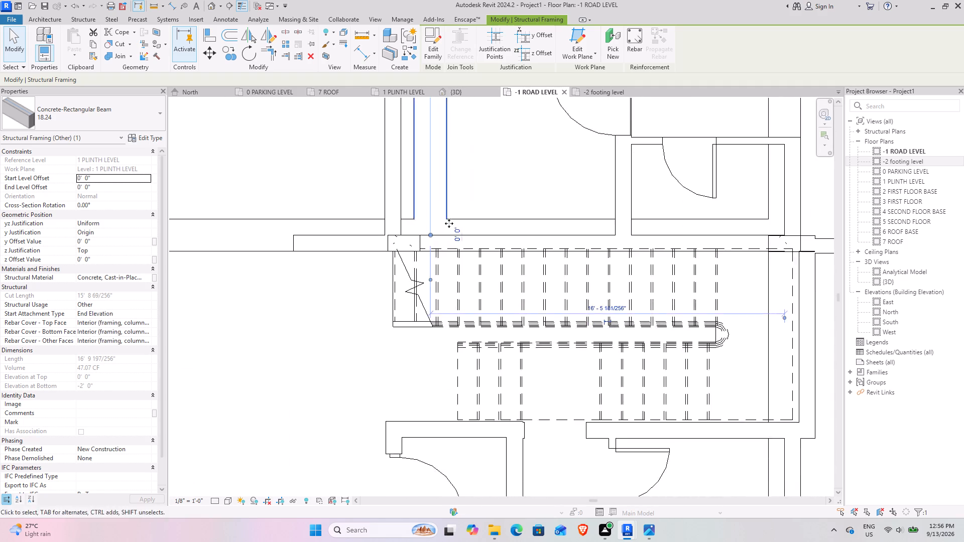
scroll(452, 245, down, 4)
middle_drag(461, 314, 475, 254)
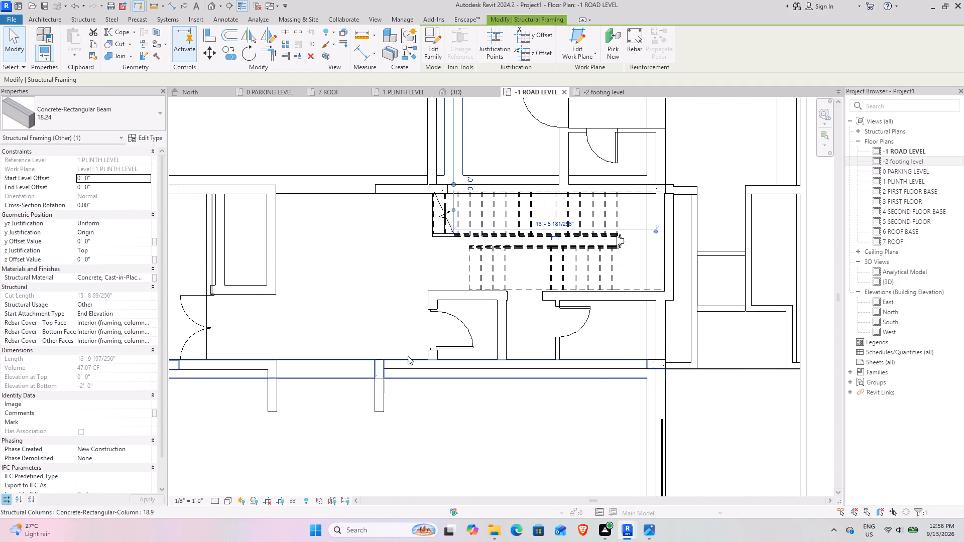
drag(453, 182, 453, 183)
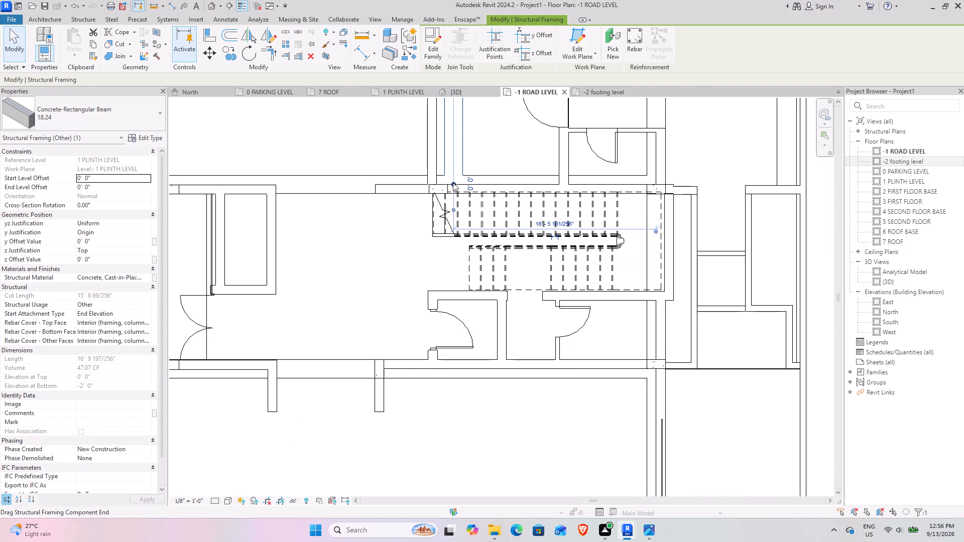
drag(453, 183, 449, 369)
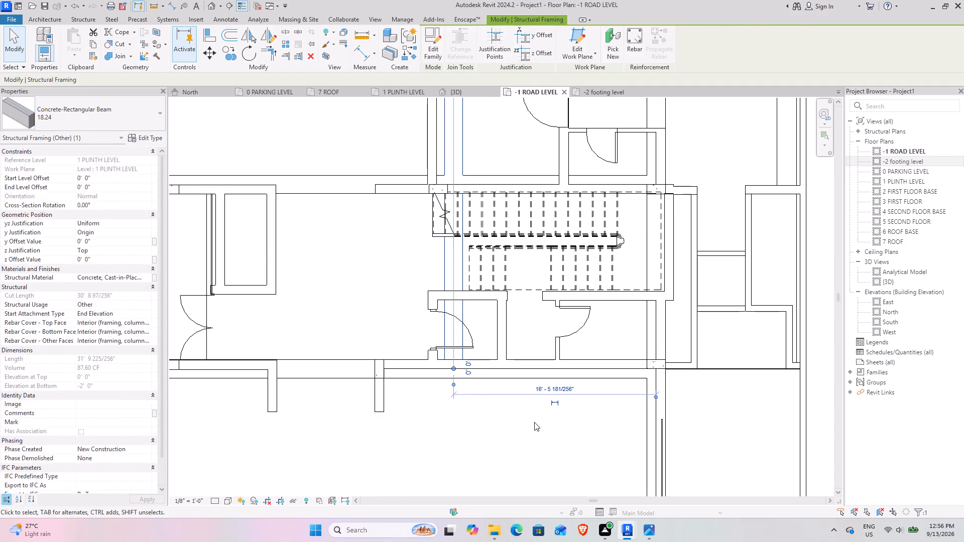
click(534, 423)
Examine the plinth beam and column layout around the south entrance room, the staircase and the rooms north of it.
scroll(437, 427, down, 5)
middle_drag(402, 424, 405, 263)
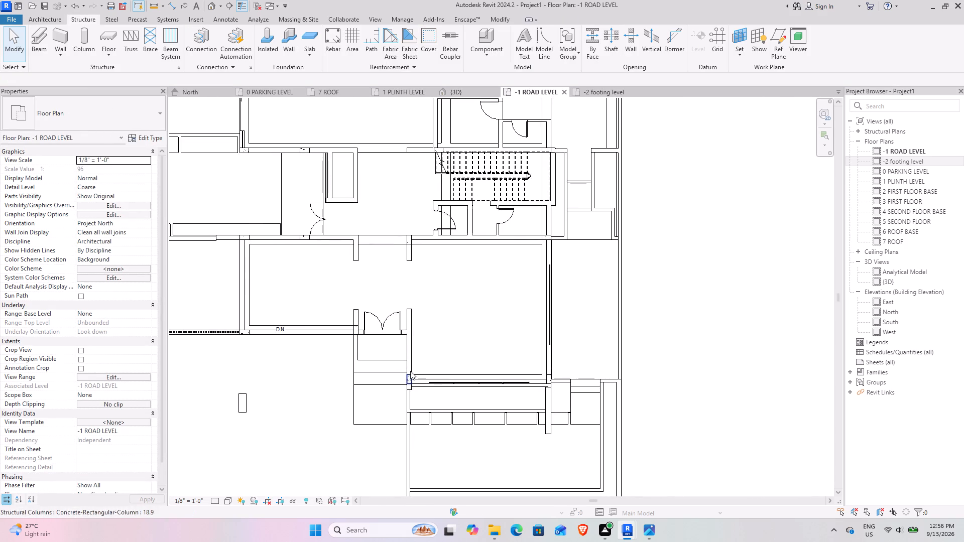
scroll(420, 361, up, 4)
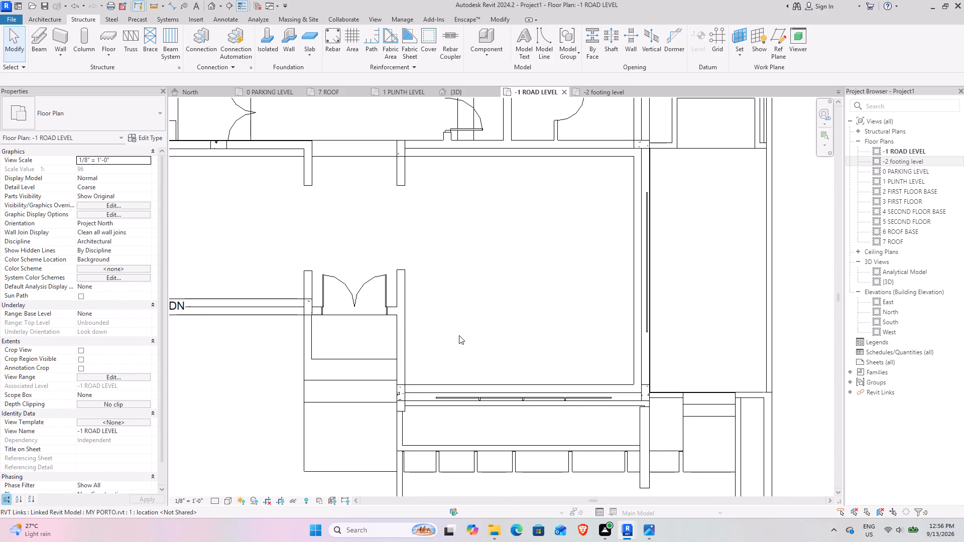
middle_drag(340, 250, 374, 294)
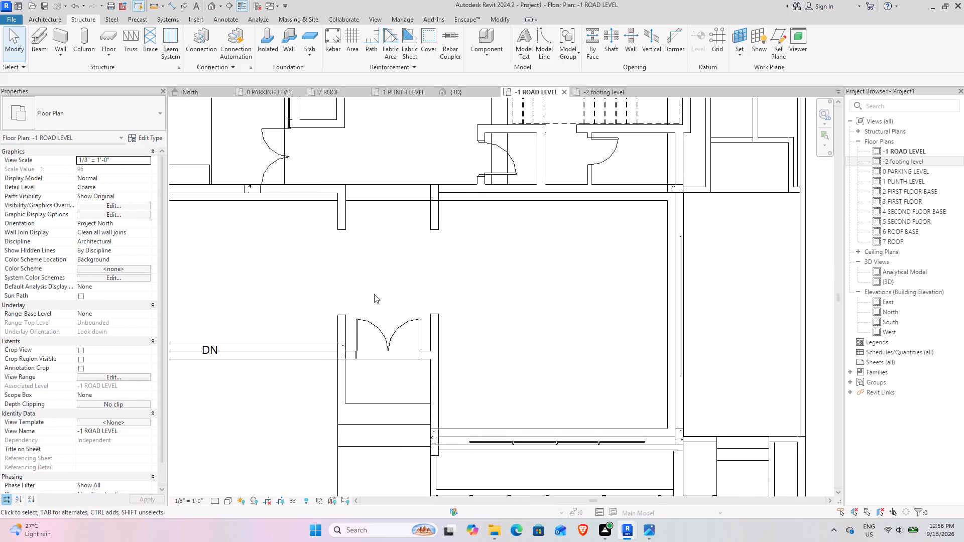
scroll(489, 312, down, 4)
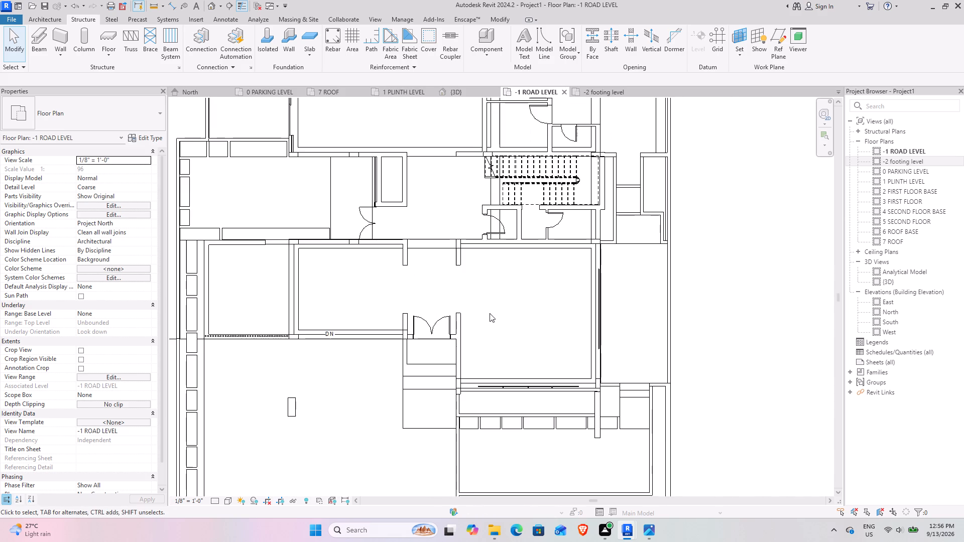
middle_drag(491, 315, 463, 363)
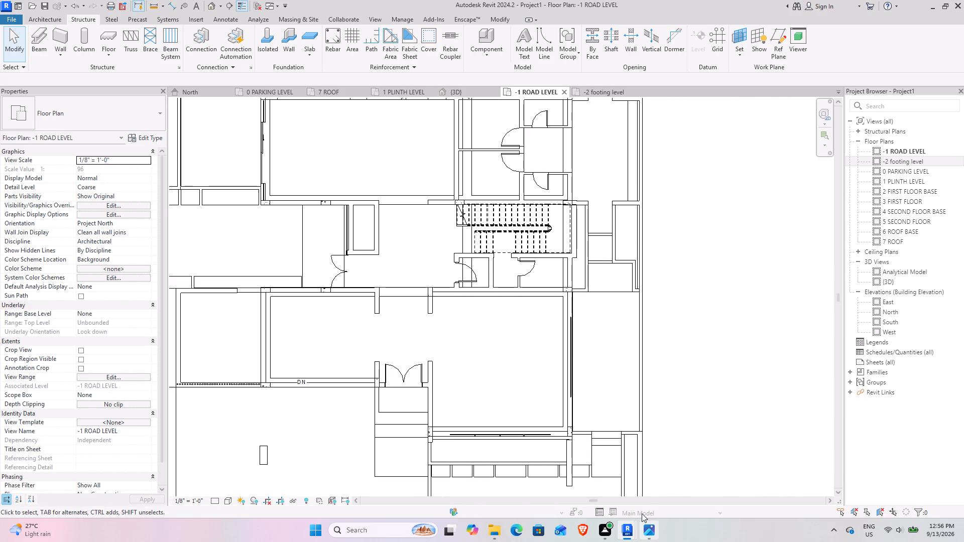
middle_drag(545, 291, 559, 402)
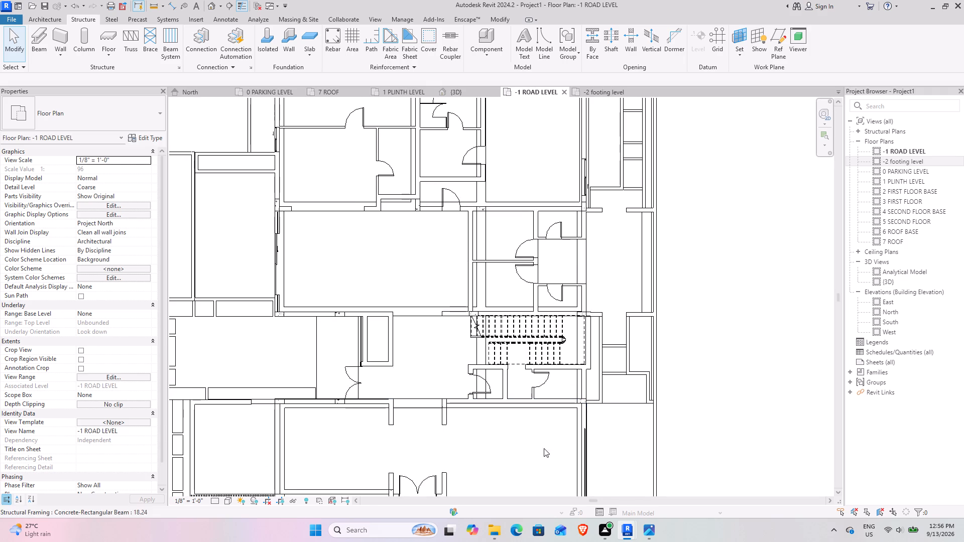
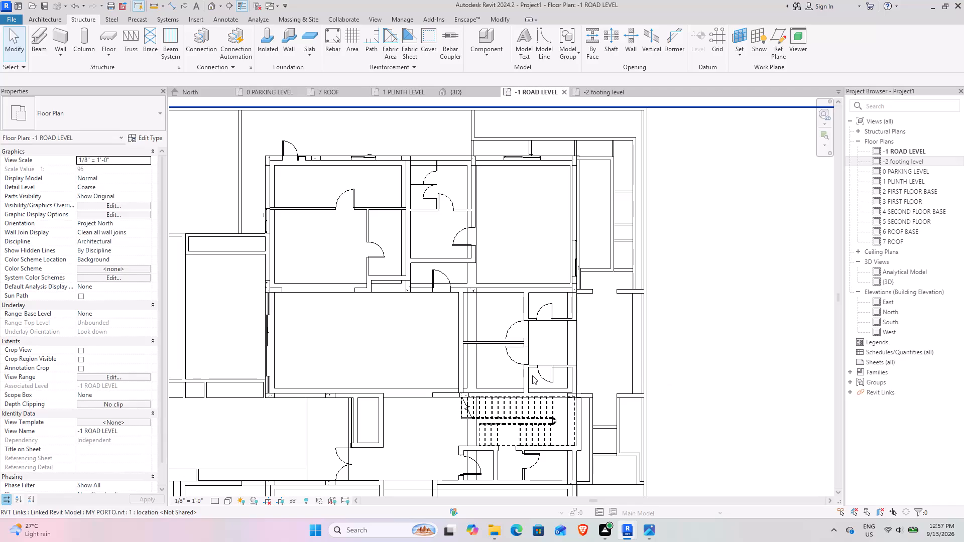
Examine the beam and column layout around the south entrance room and the staircase in the -1 ROAD LEVEL plan.
scroll(376, 332, down, 5)
middle_drag(376, 349, 360, 297)
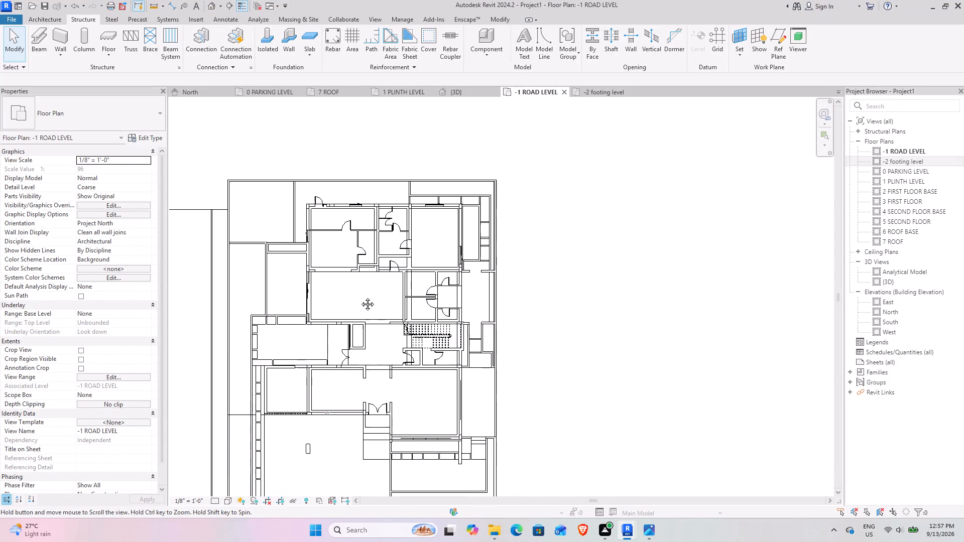
middle_drag(360, 297, 360, 294)
scroll(364, 413, up, 5)
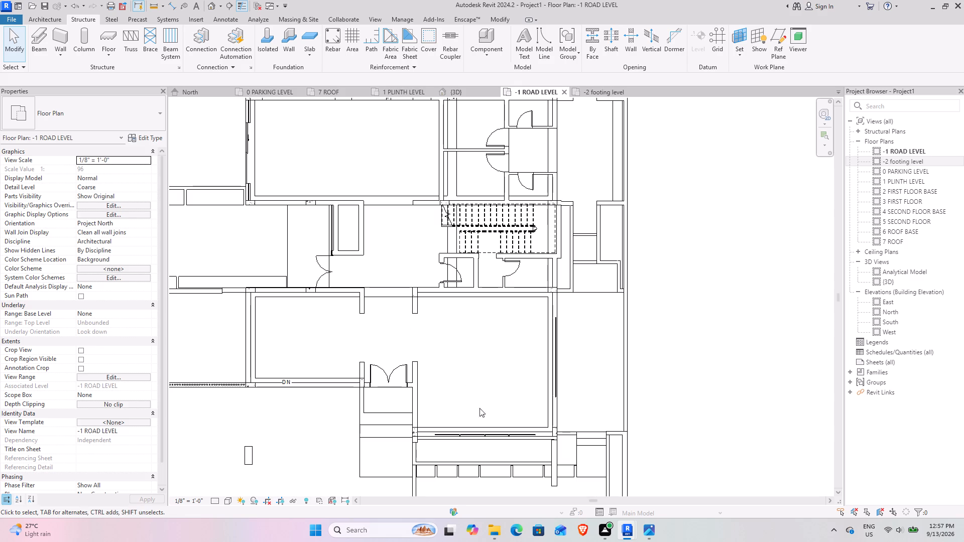
middle_drag(500, 401, 456, 361)
scroll(357, 344, up, 4)
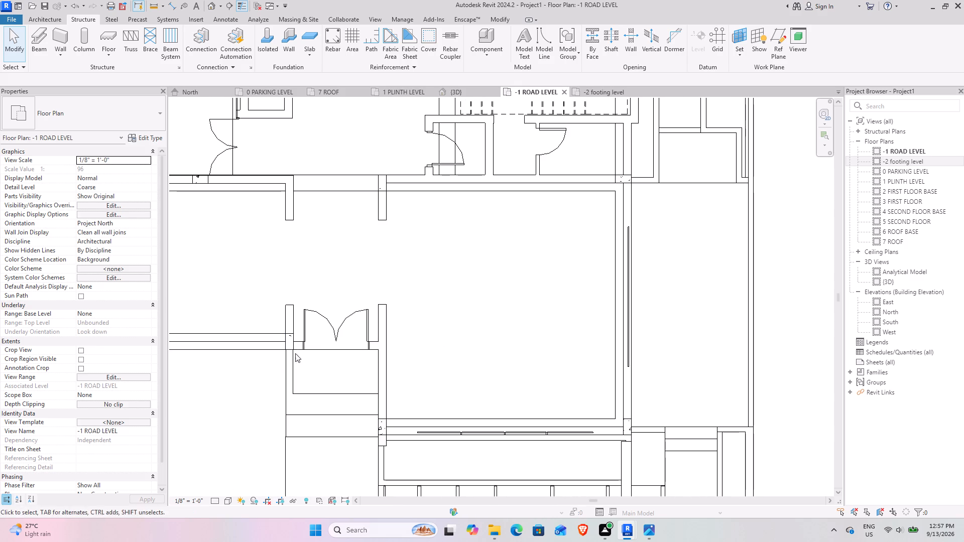
middle_drag(328, 403, 455, 389)
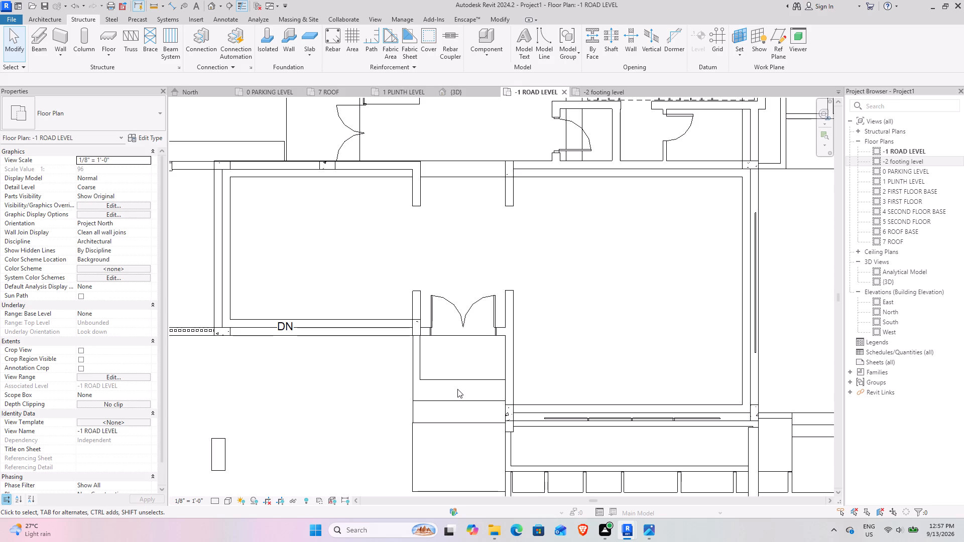
middle_drag(433, 202, 419, 298)
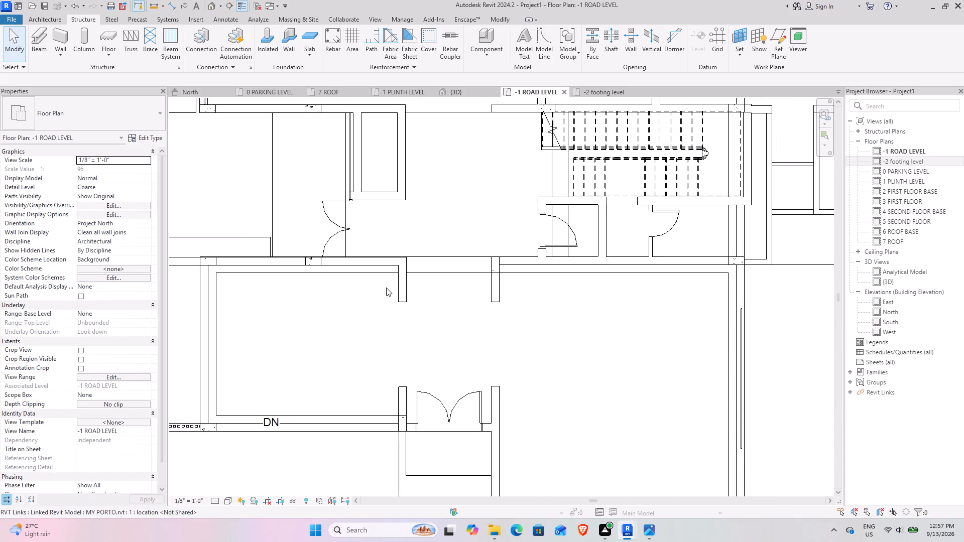
middle_drag(515, 297, 539, 412)
scroll(445, 357, down, 2)
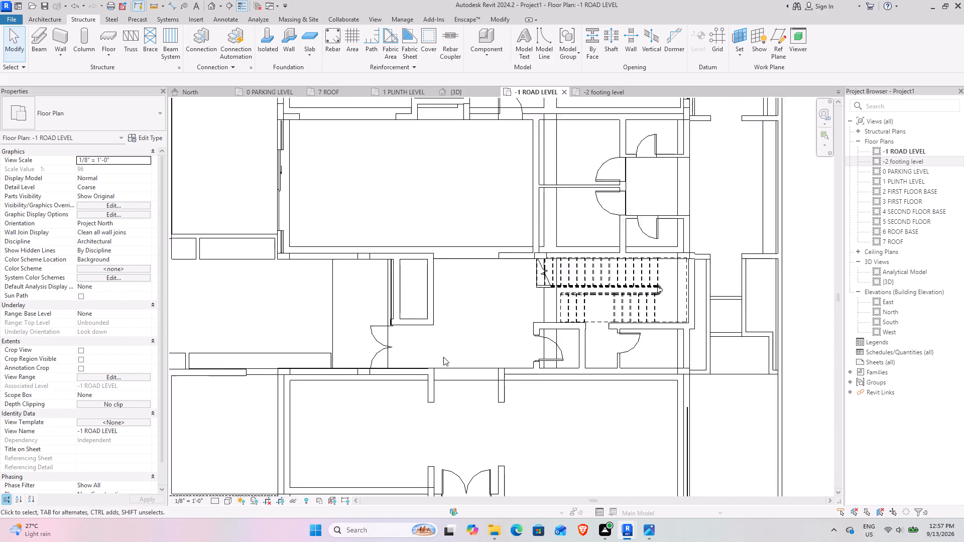
Extend the west-side 18.24 plinth beam of the south entrance room north to the next cross-beam's column.
scroll(443, 357, down, 2)
middle_drag(397, 362, 436, 302)
click(364, 348)
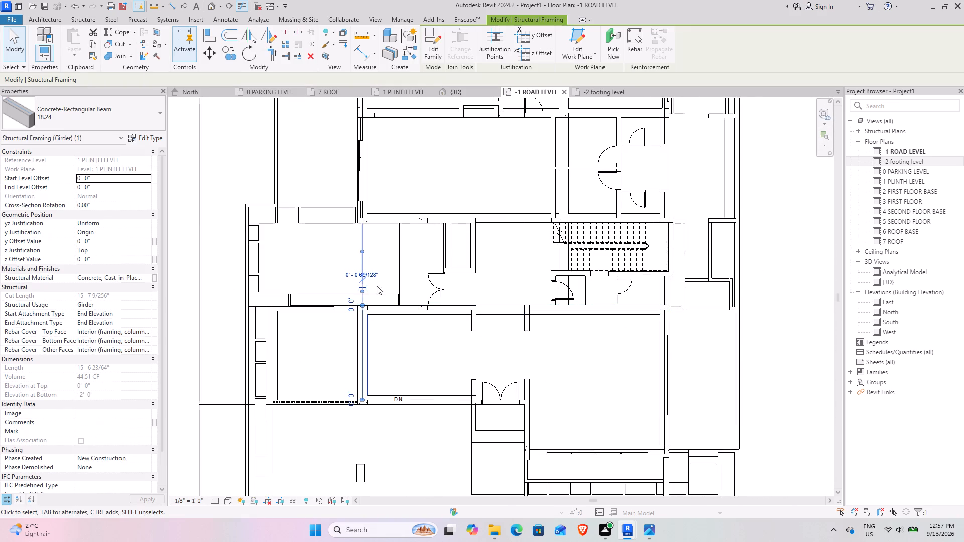
drag(360, 305, 365, 221)
click(543, 360)
In the 1 PLINTH LEVEL plan, place an 18.24 beam between the two facing columns just west of the inner double door and shaft.
middle_drag(402, 280, 356, 351)
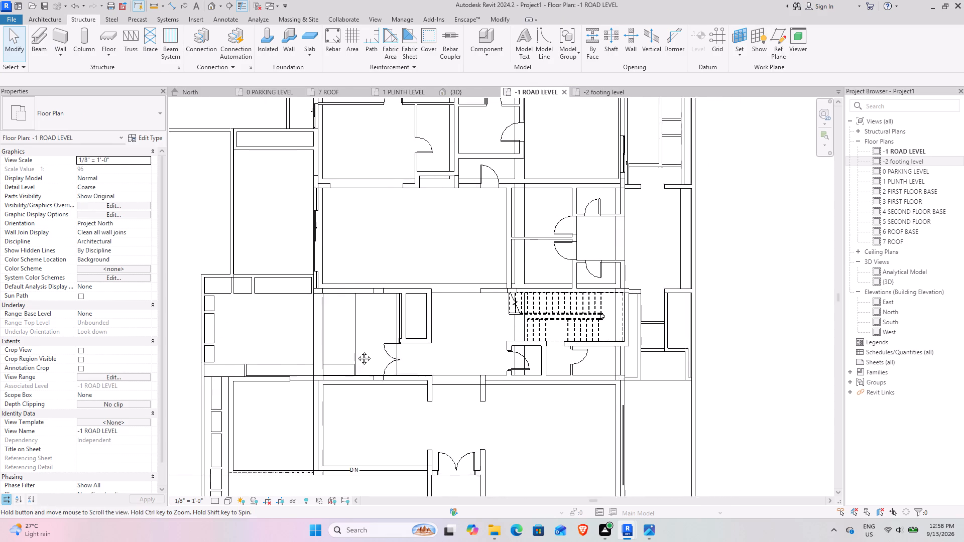
middle_drag(356, 351, 355, 351)
middle_drag(479, 377, 405, 326)
middle_drag(345, 233, 361, 330)
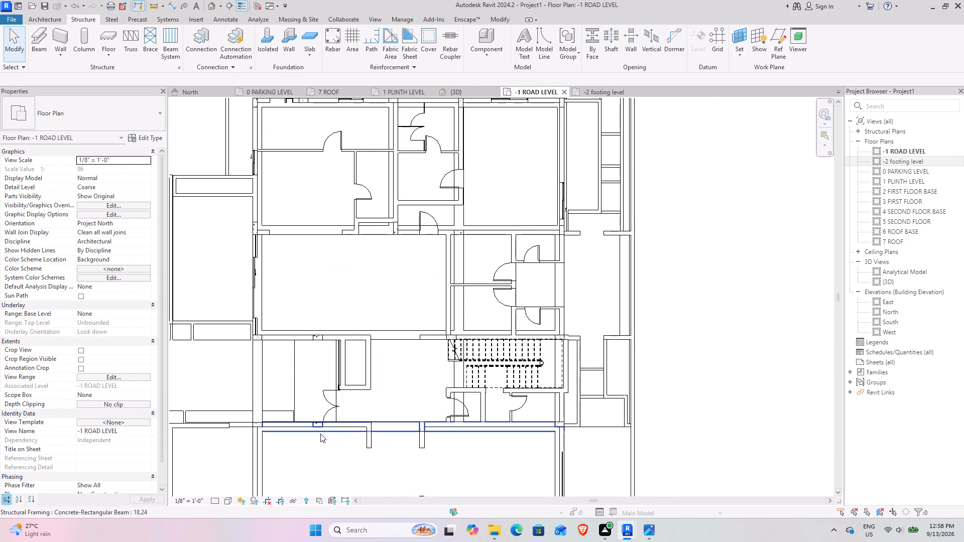
middle_drag(315, 371, 334, 286)
scroll(319, 256, up, 4)
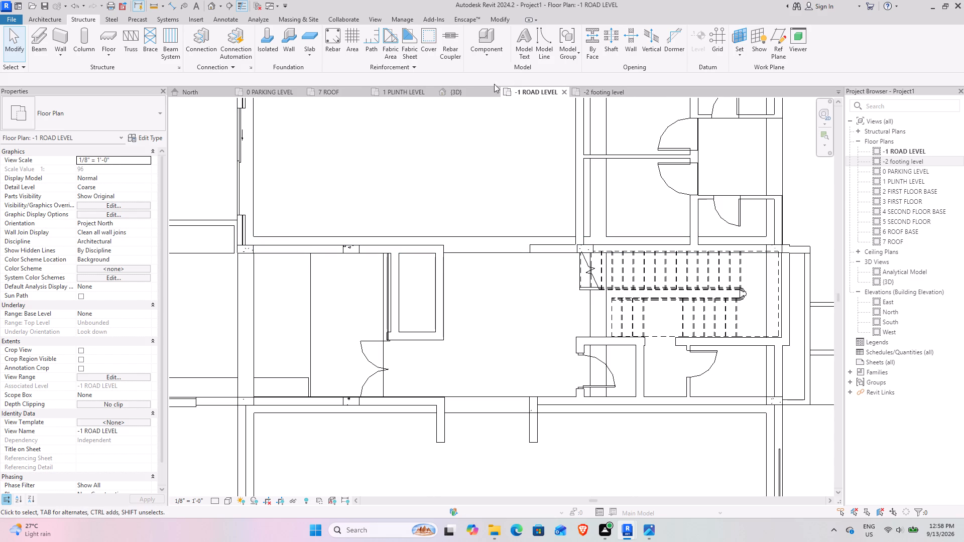
click(395, 94)
scroll(253, 314, down, 4)
middle_drag(255, 332, 599, 257)
scroll(475, 295, up, 4)
middle_drag(486, 265, 429, 158)
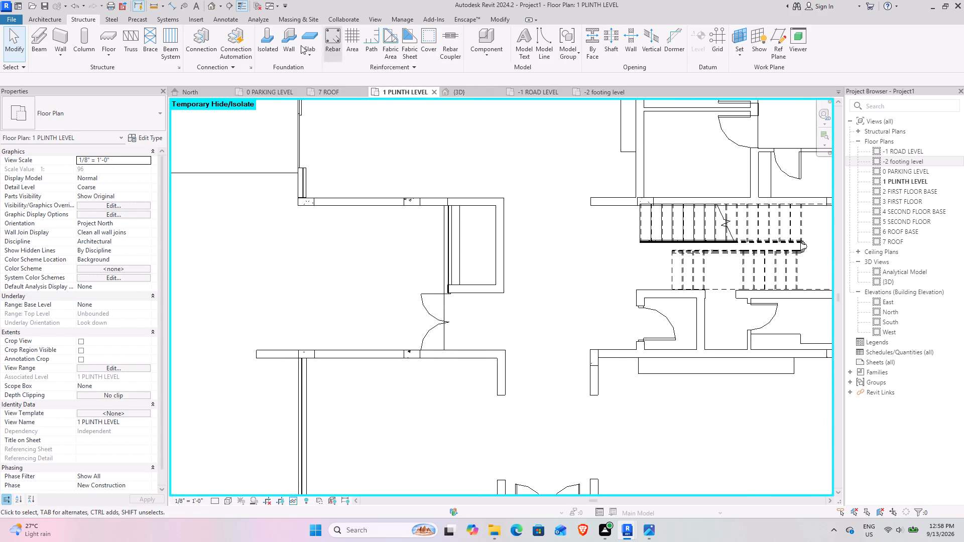
click(37, 39)
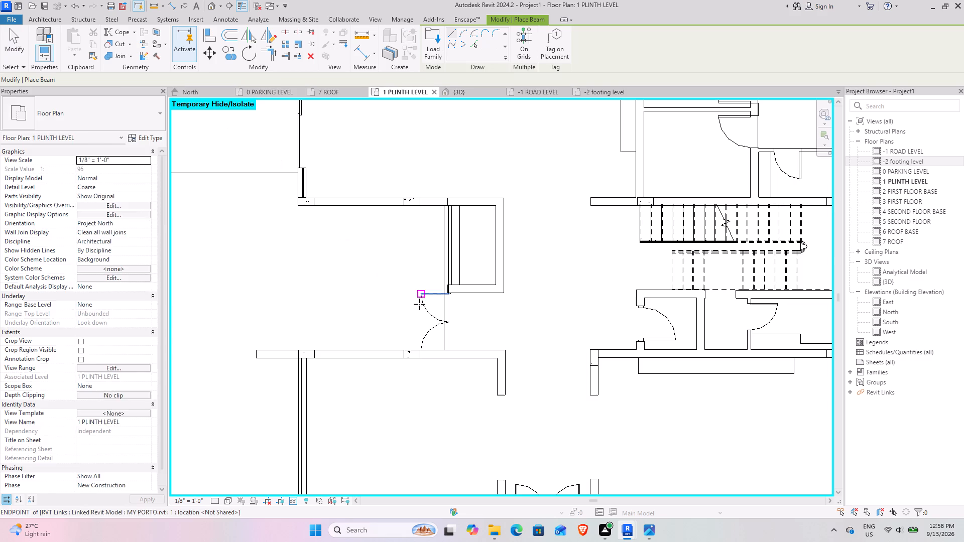
click(409, 356)
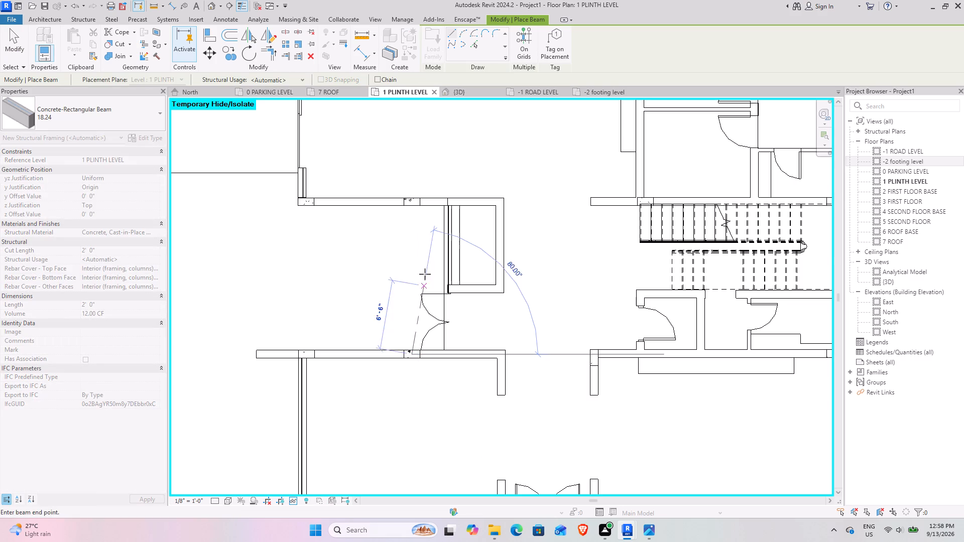
click(409, 200)
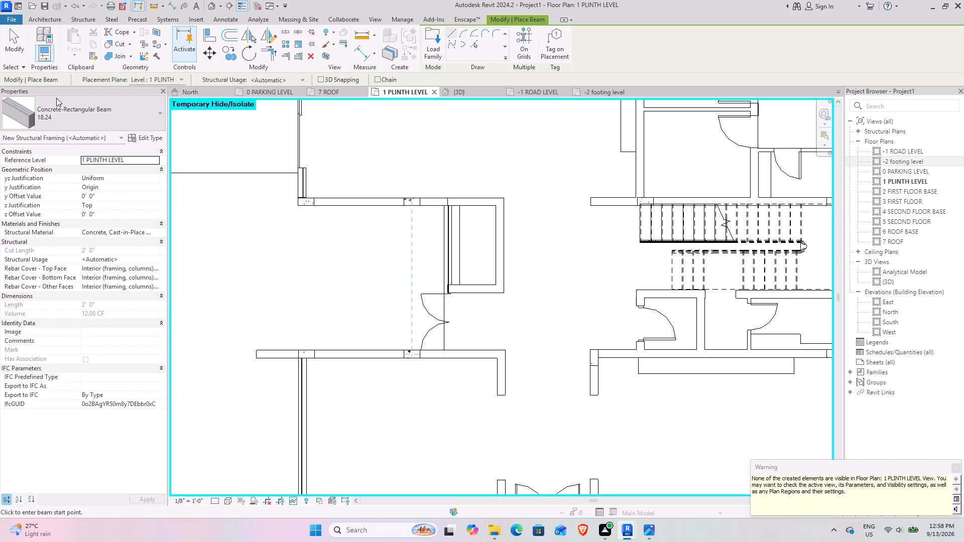
Inspect the newly placed beam and the surrounding plinth beam connections in the 3D view.
click(464, 94)
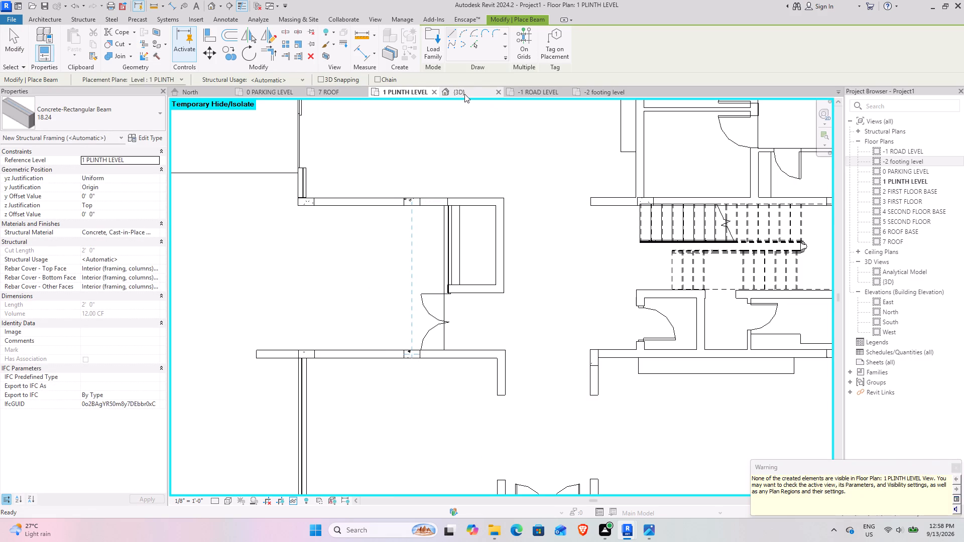
click(12, 35)
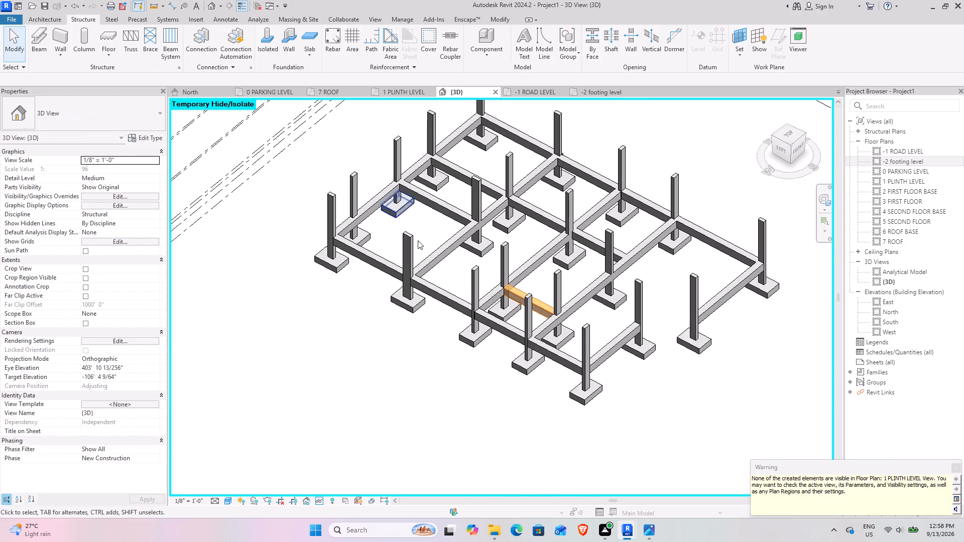
click(668, 373)
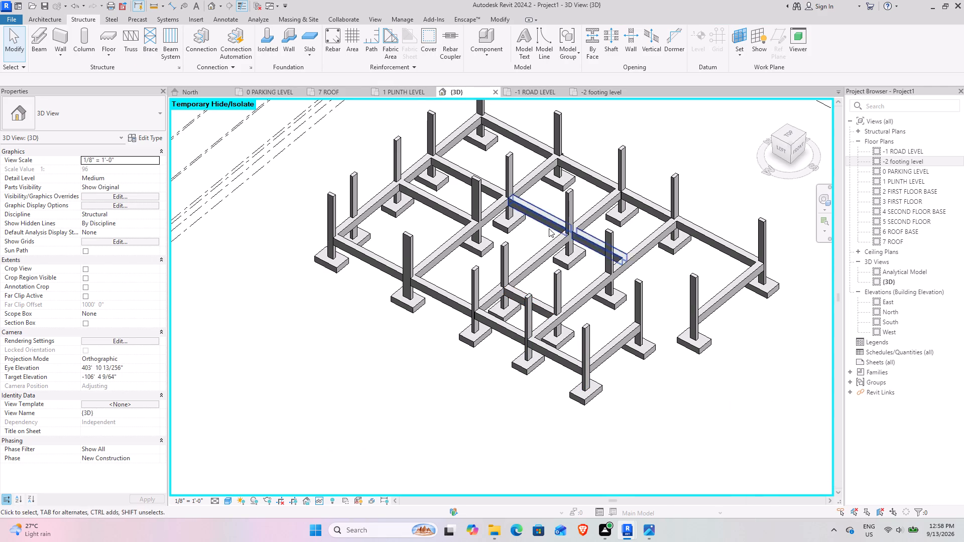
scroll(549, 228, up, 4)
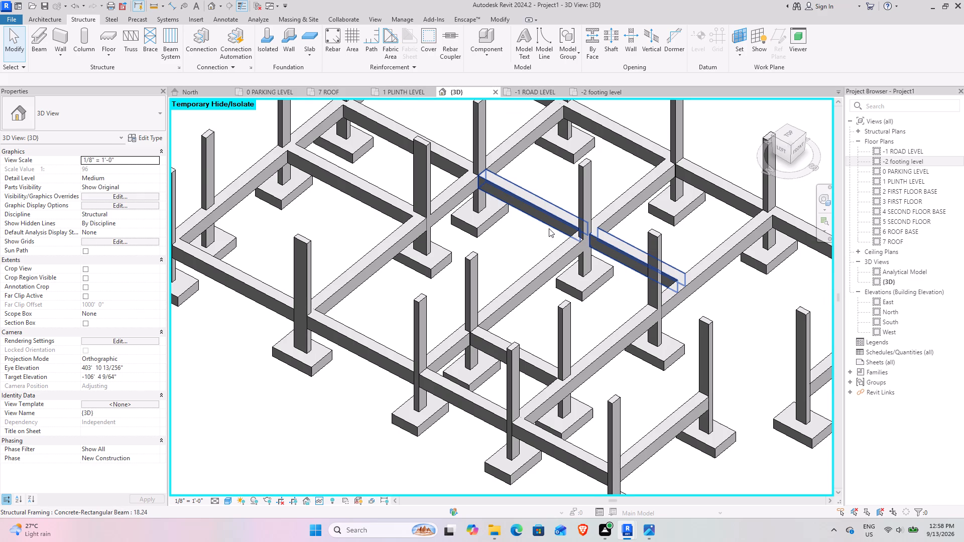
scroll(534, 293, down, 5)
middle_drag(538, 274, 522, 308)
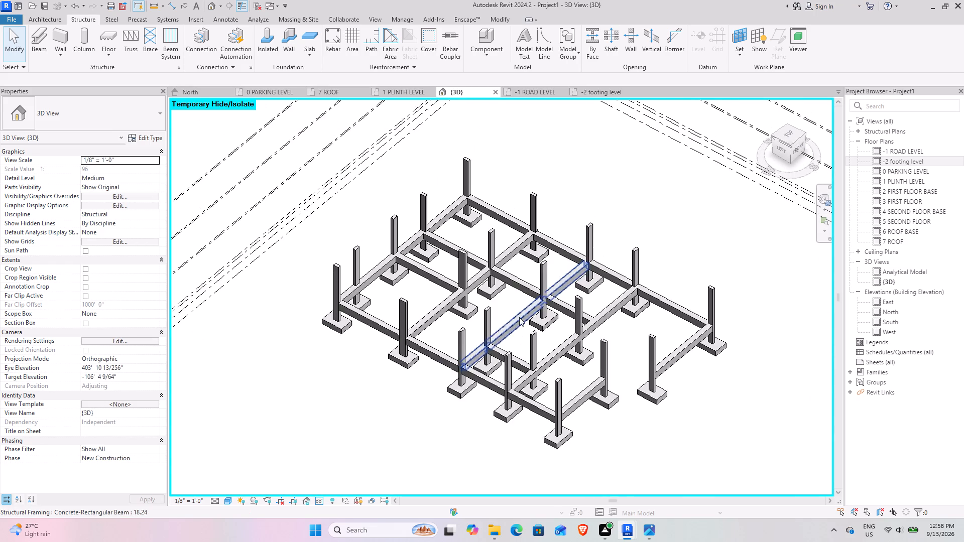
scroll(494, 348, up, 4)
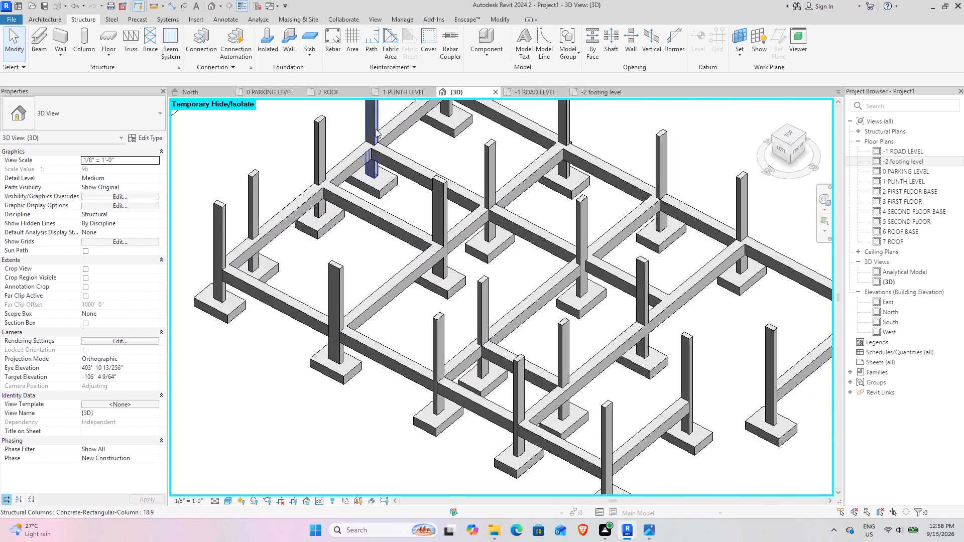
click(593, 93)
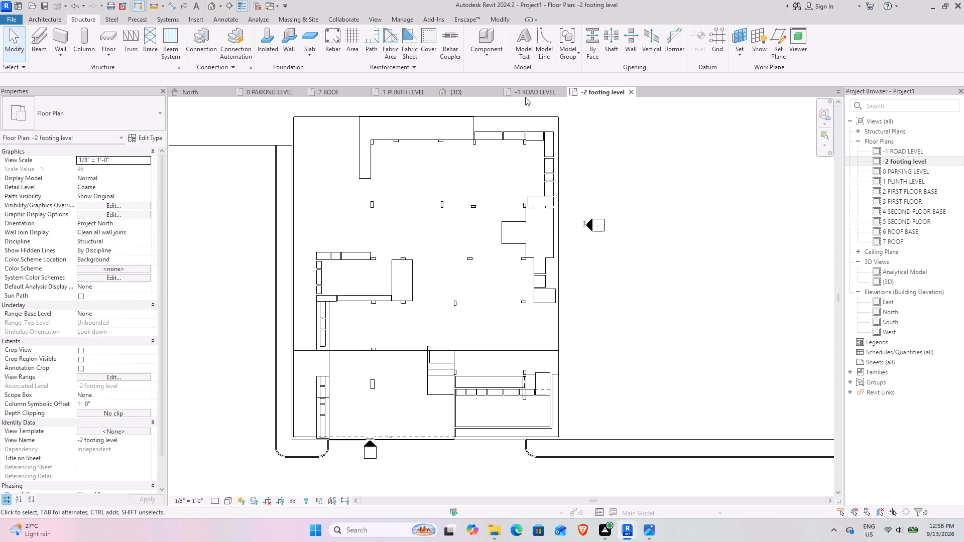
In the 1 PLINTH LEVEL plan, place an 18.24 beam from the north wall's column beside the outer door south to the next cross-beam line past the large room, about 38' 9" long.
click(392, 92)
scroll(410, 251, down, 5)
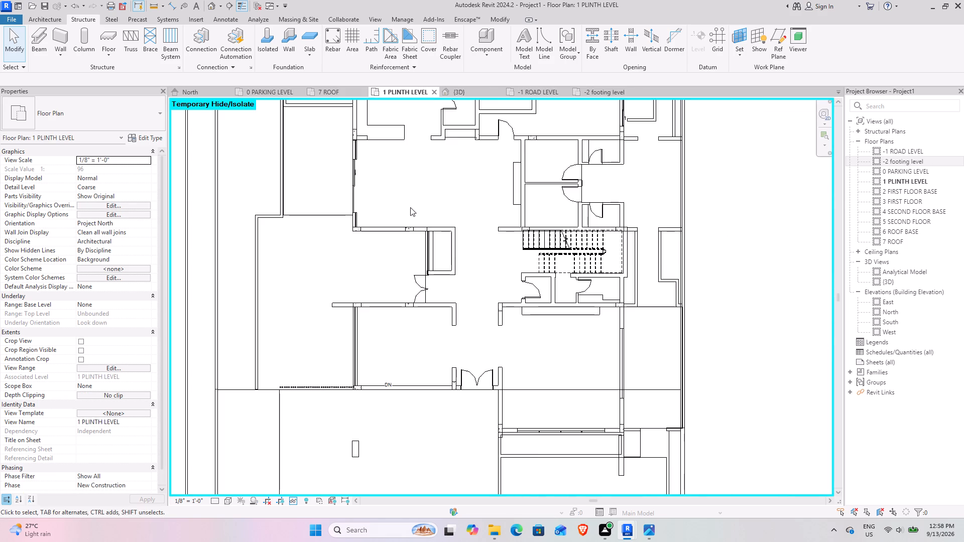
middle_drag(410, 207, 427, 268)
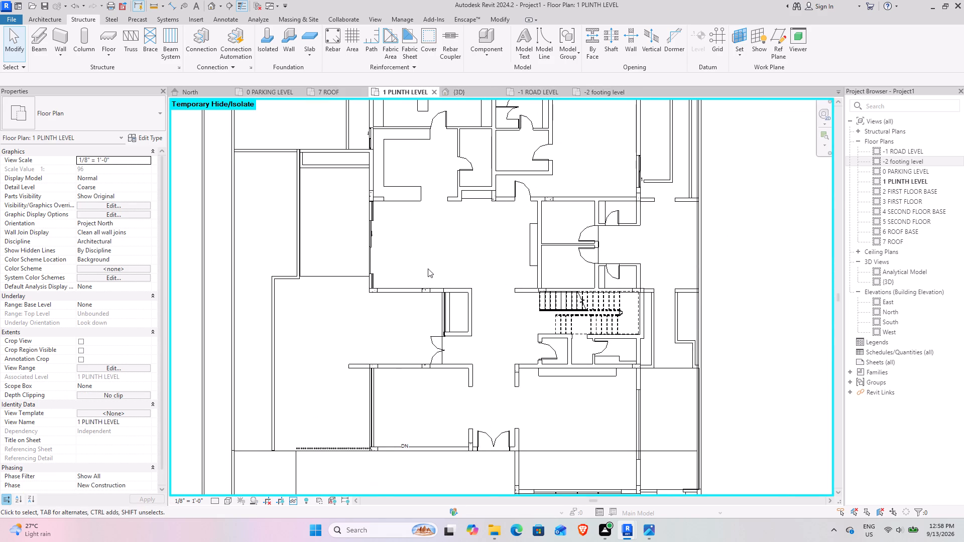
middle_drag(396, 205, 403, 246)
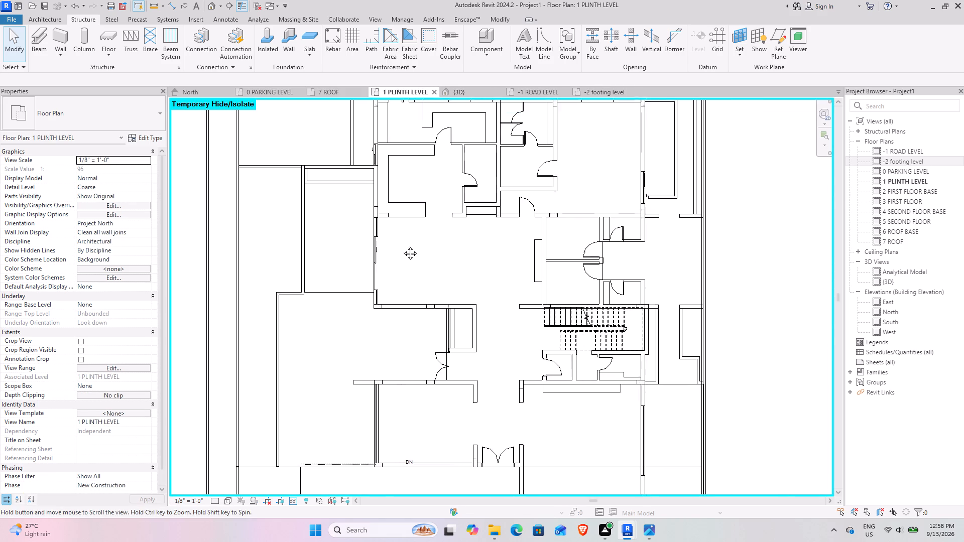
middle_drag(403, 246, 397, 316)
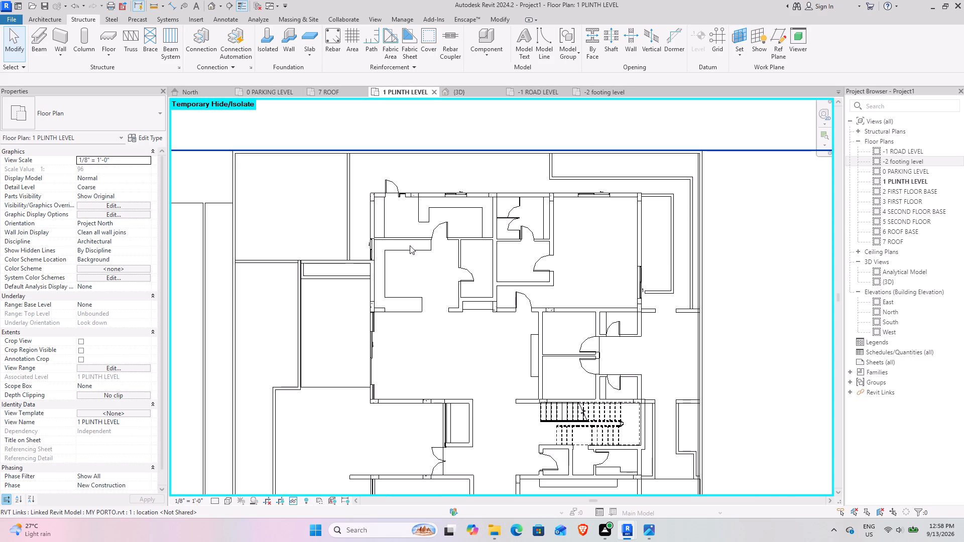
scroll(402, 225, up, 6)
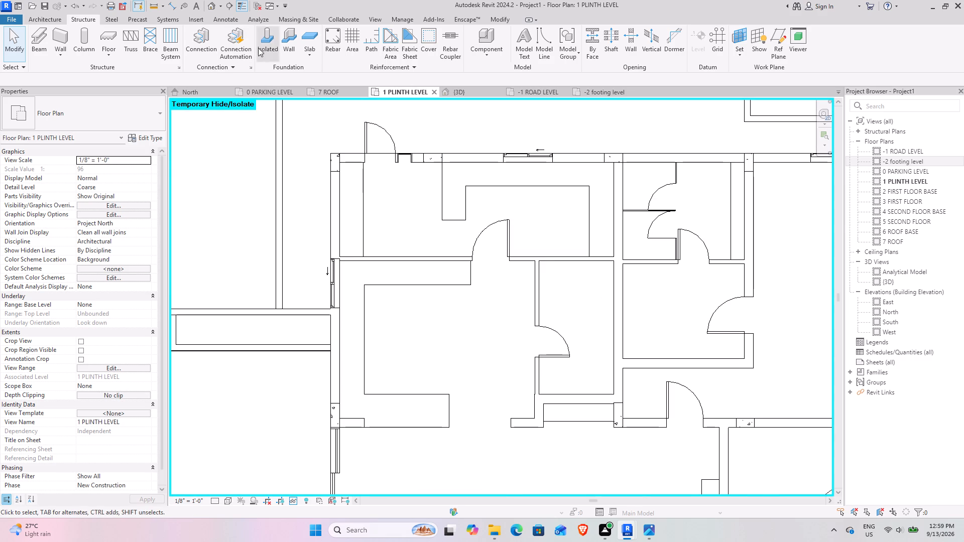
click(47, 35)
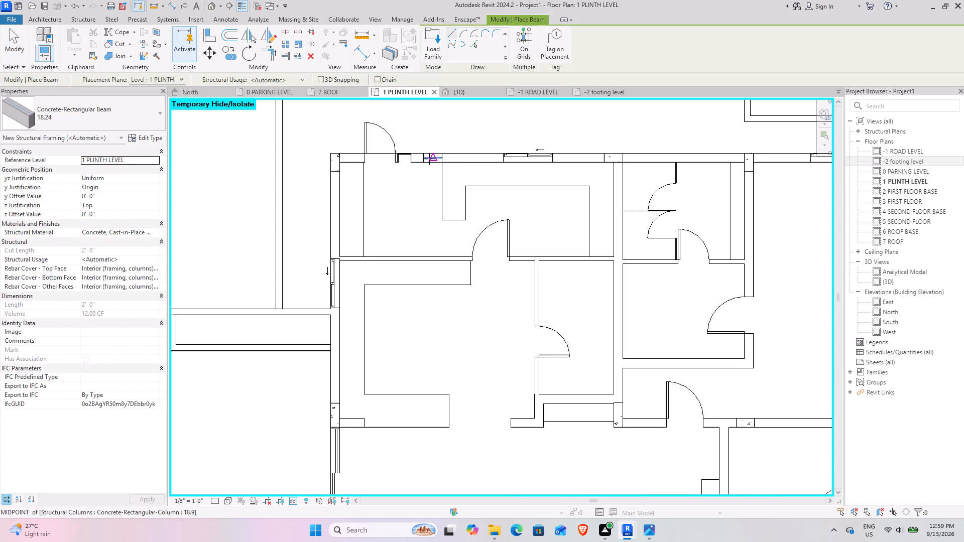
click(429, 159)
scroll(414, 338, down, 4)
middle_drag(401, 375, 460, 173)
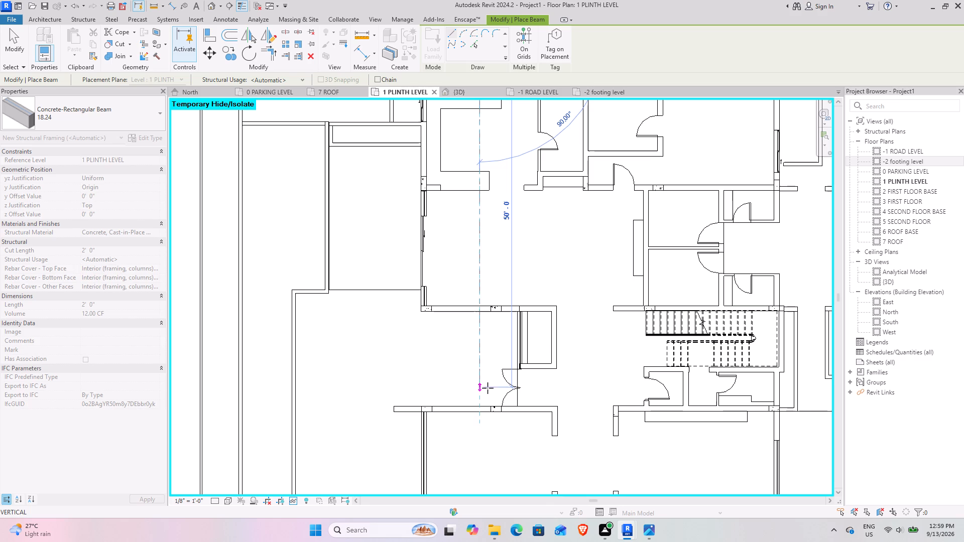
click(481, 310)
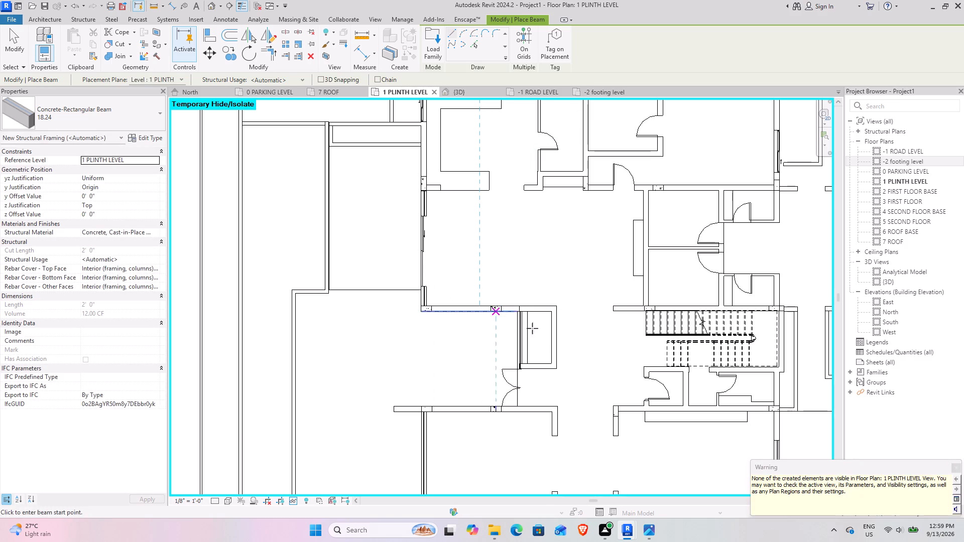
click(954, 471)
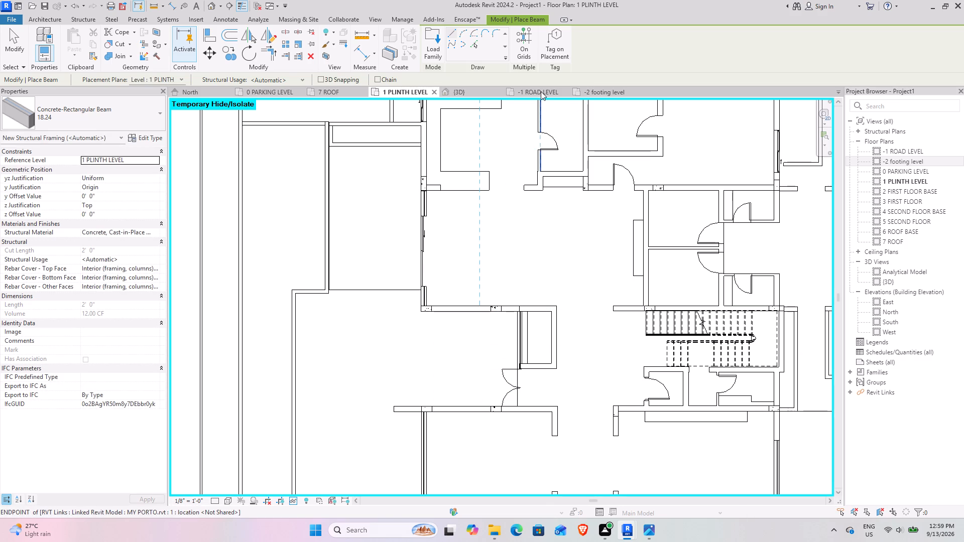
click(541, 91)
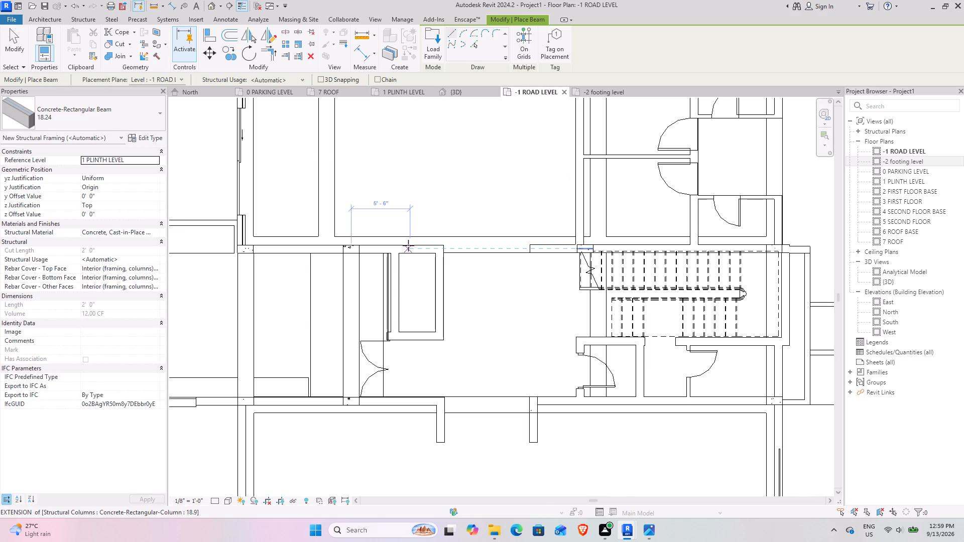
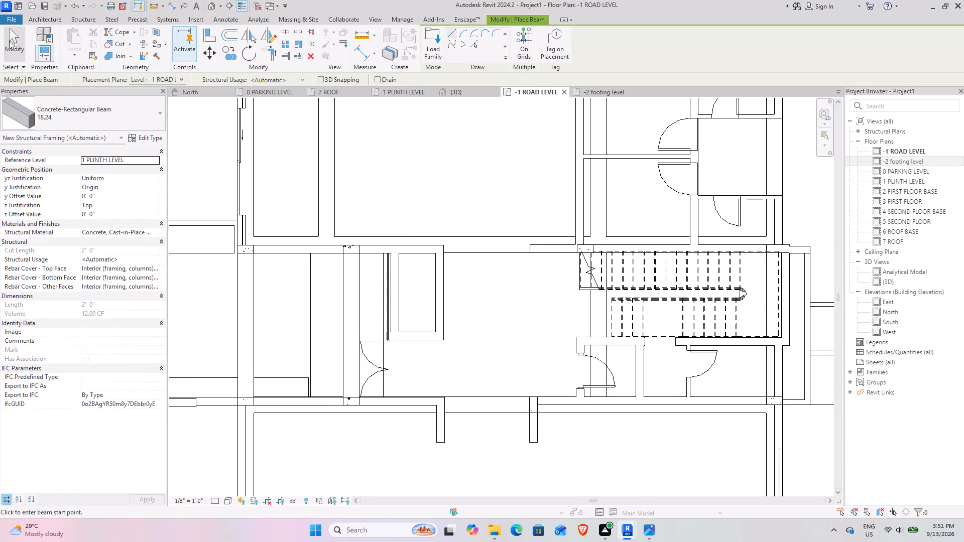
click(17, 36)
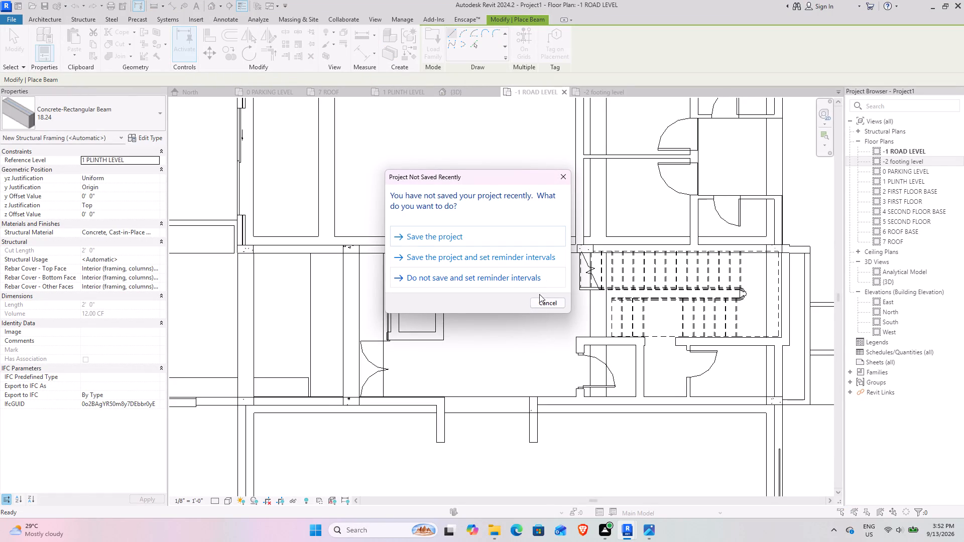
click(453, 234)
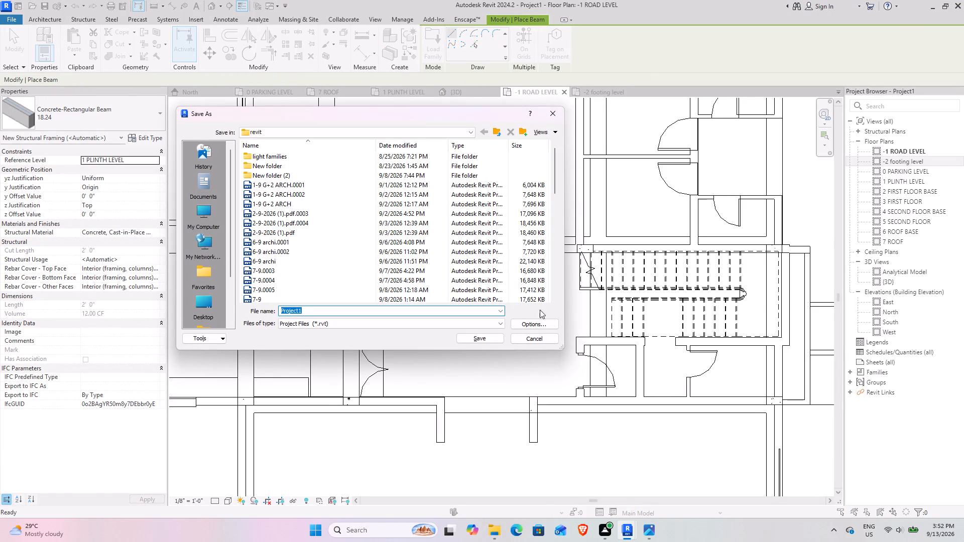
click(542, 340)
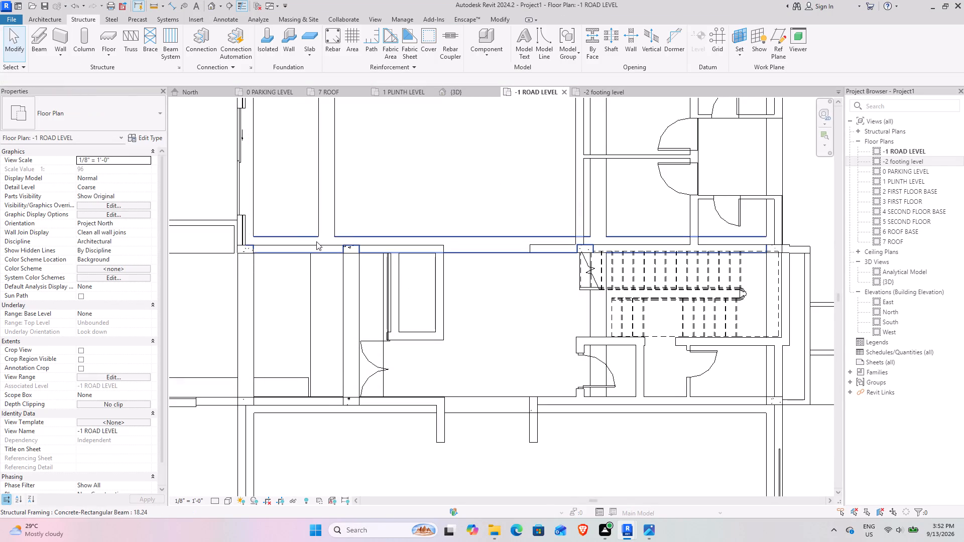
Save the project in the revit folder as "my porto structure", with maximum backups set to 1.
scroll(465, 238, down, 7)
middle_drag(490, 349, 319, 356)
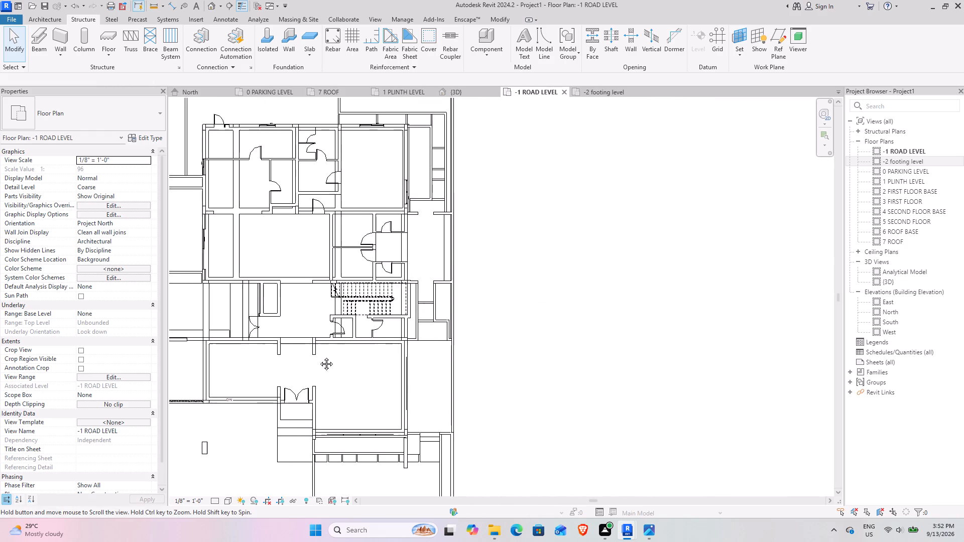
middle_drag(319, 356, 302, 266)
scroll(304, 284, down, 3)
middle_drag(392, 302, 433, 383)
middle_drag(431, 341, 434, 289)
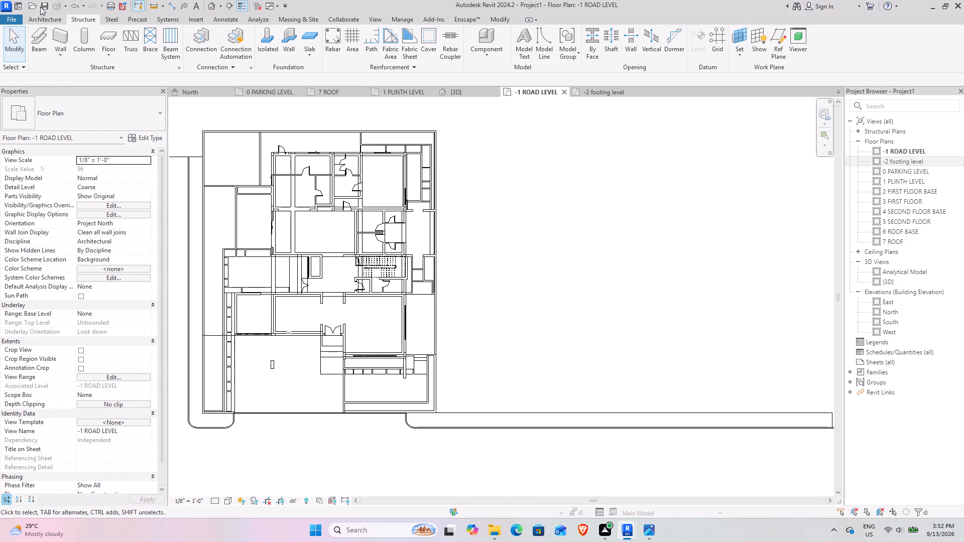
click(42, 4)
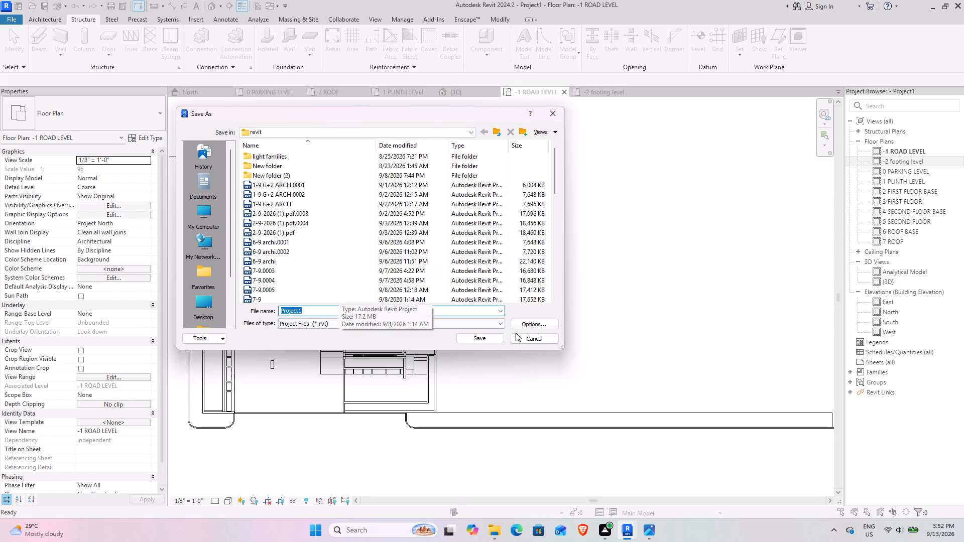
scroll(339, 253, down, 6)
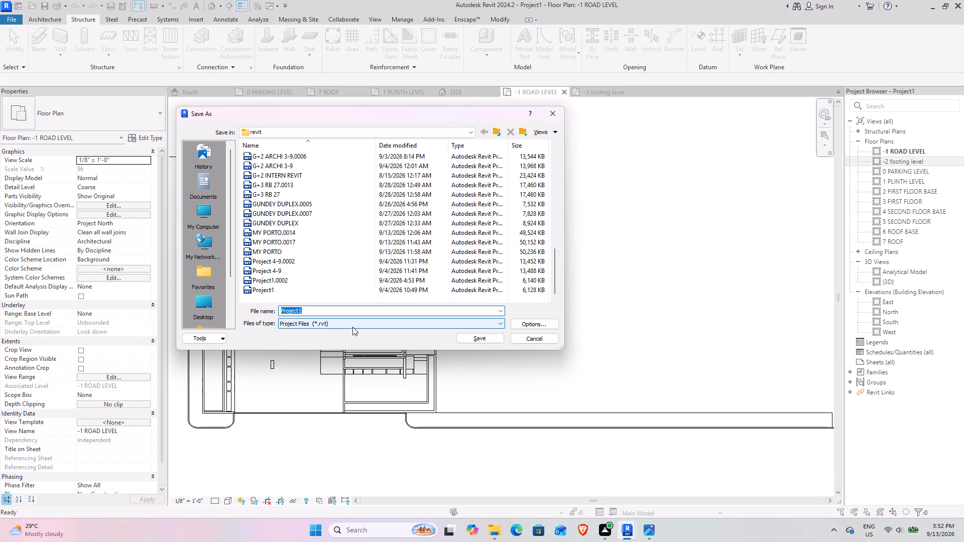
text(my)
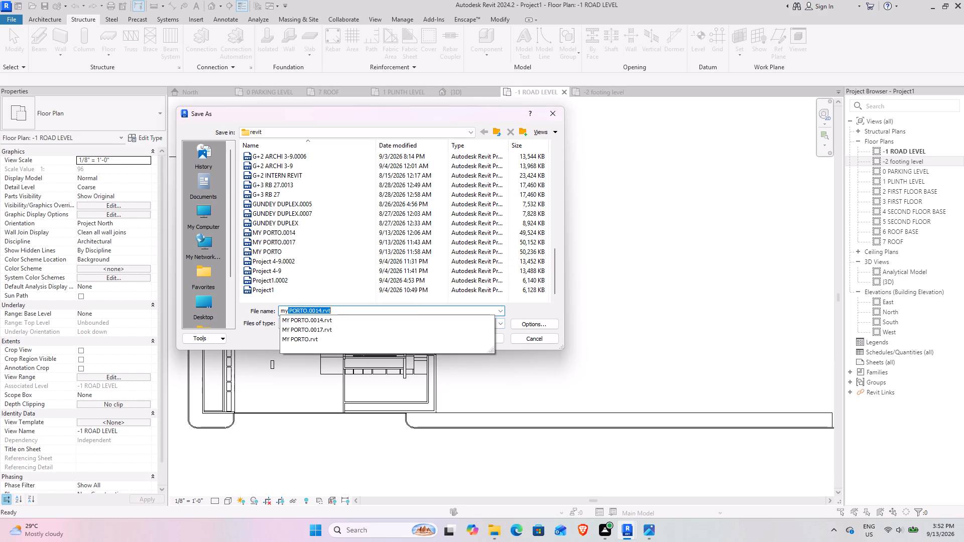
key(space)
text(porto sr)
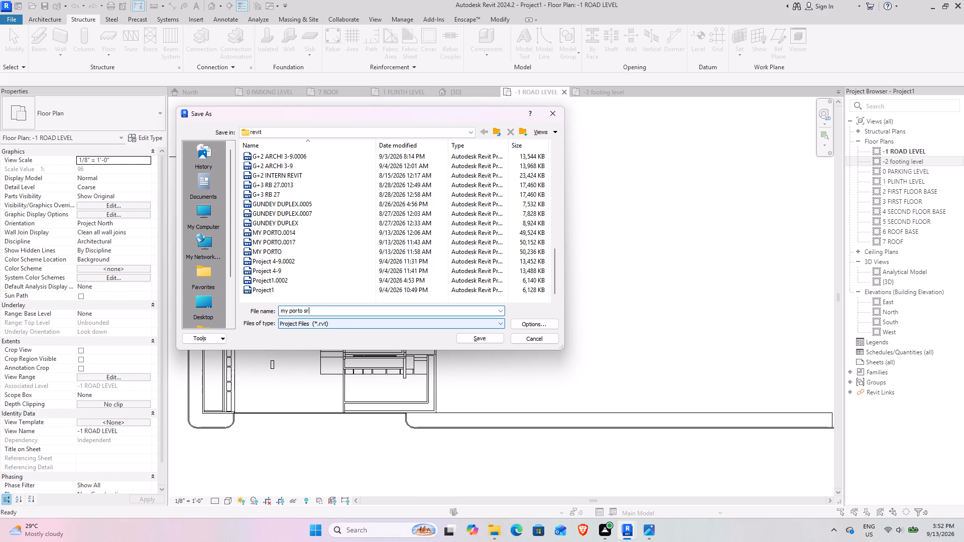
key(BackSpace)
key(BackSpace)
text(stru)
text(cture)
click(541, 326)
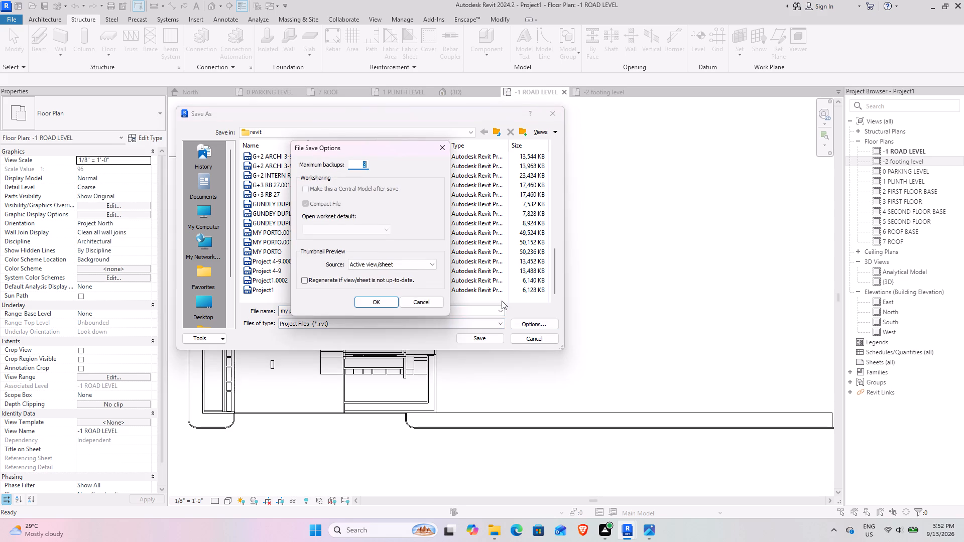
key(1)
click(374, 299)
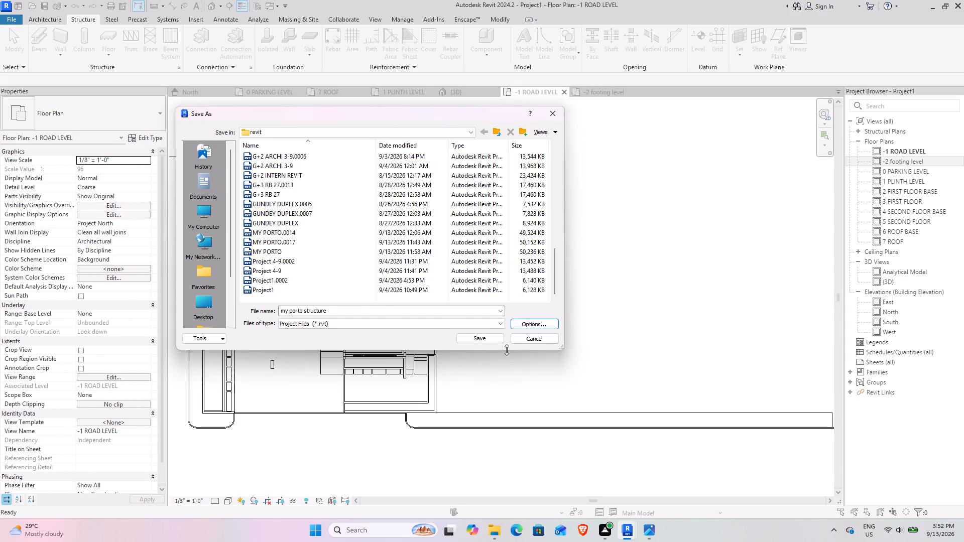
click(484, 342)
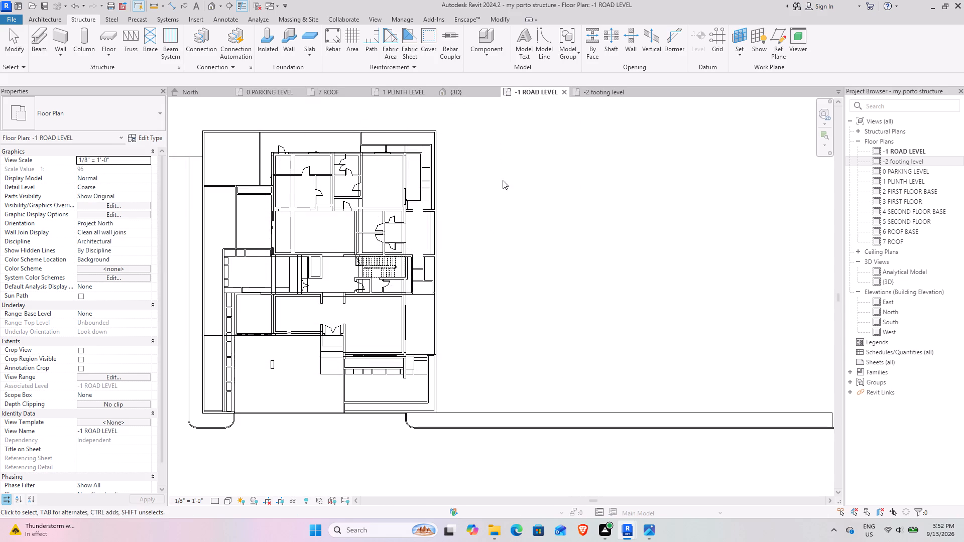
Close every open view of the my porto structure project to close the file.
click(629, 90)
click(565, 92)
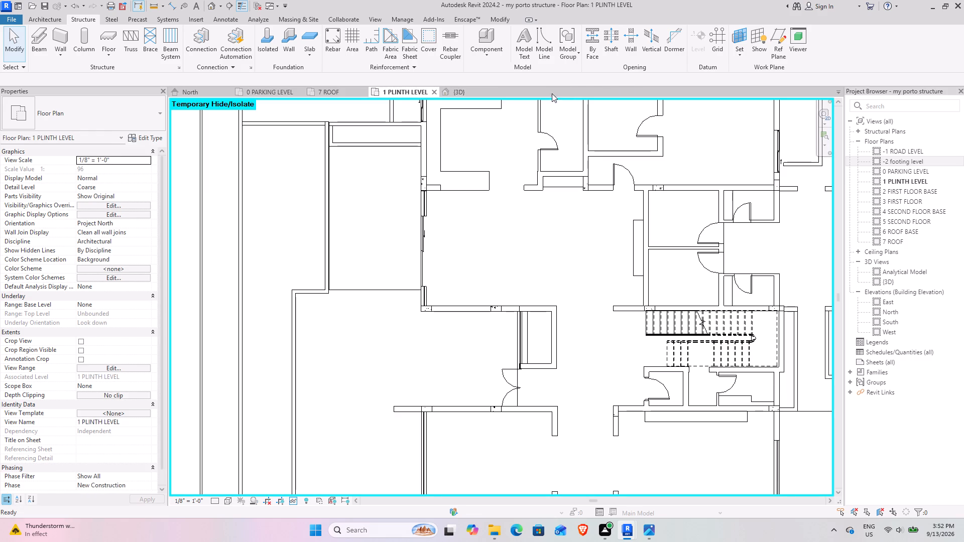
click(435, 94)
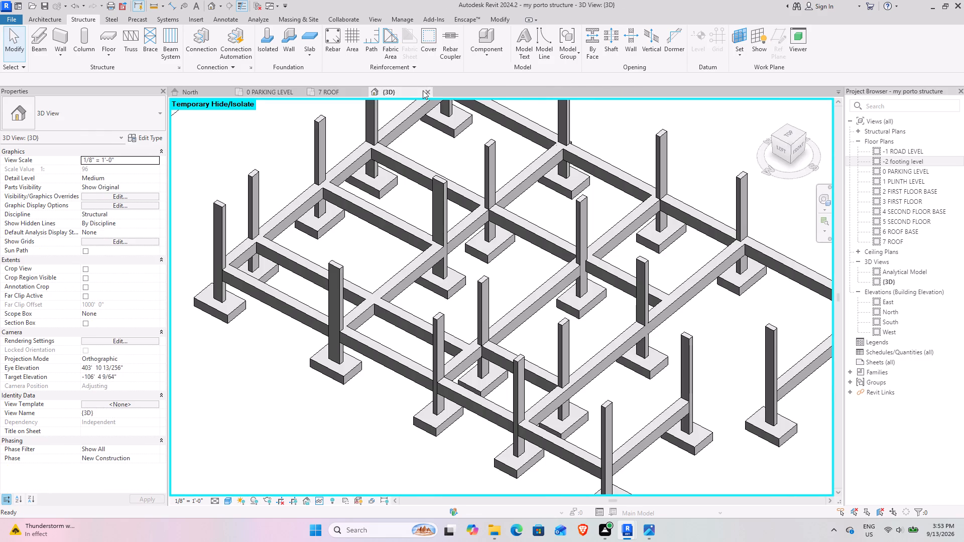
click(425, 91)
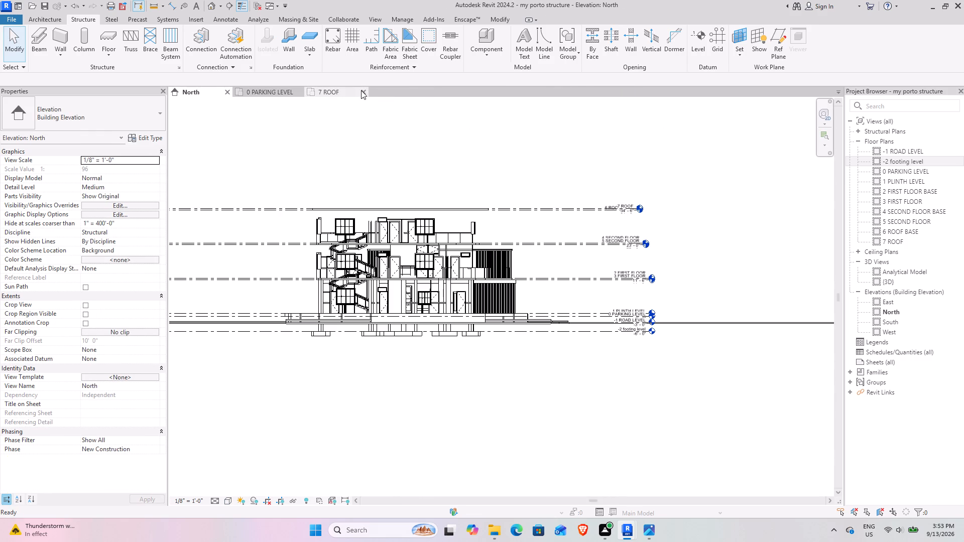
click(363, 90)
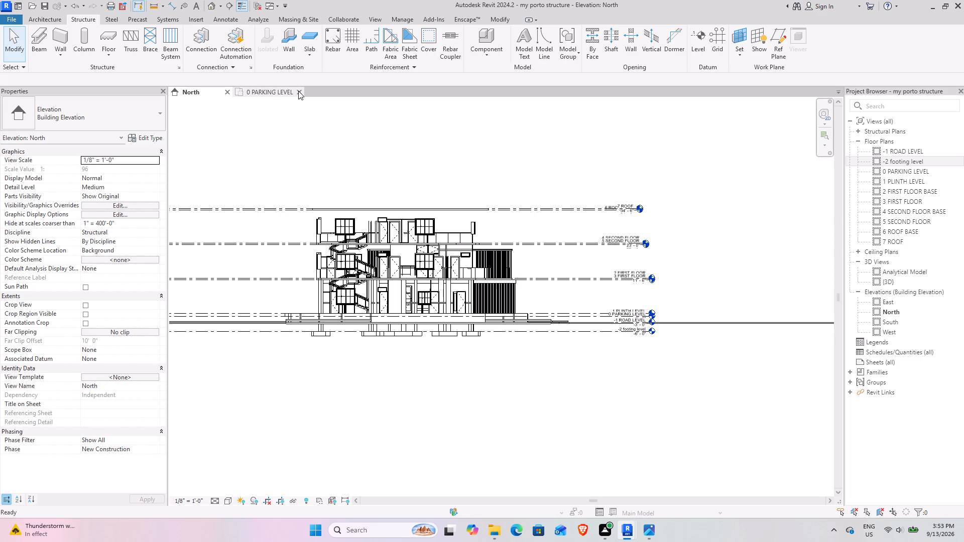
click(298, 91)
click(228, 91)
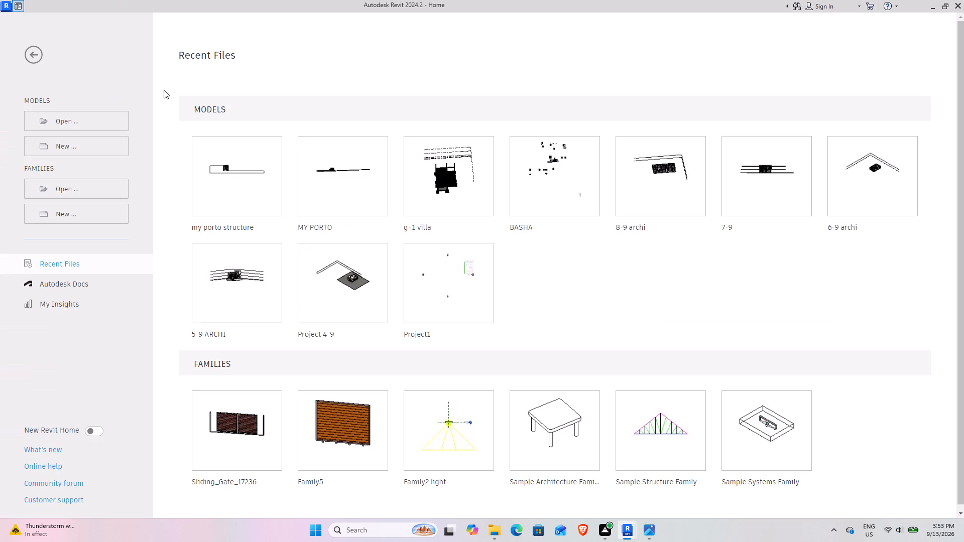
Open the MY PORTO model from the recent files.
click(351, 190)
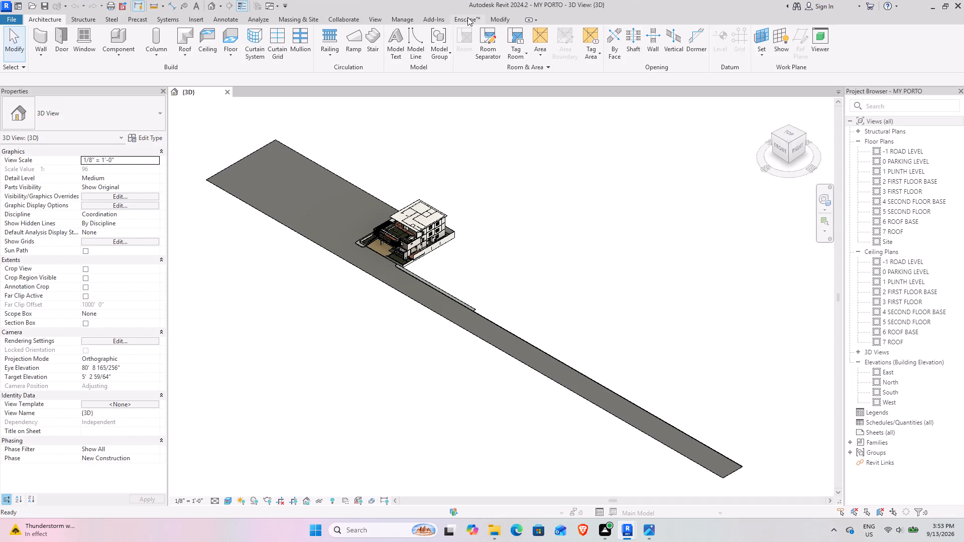
Switch to the Enscape window and examine the rendered house's street-facing exterior, from the overall massing to the paved forecourt.
click(467, 18)
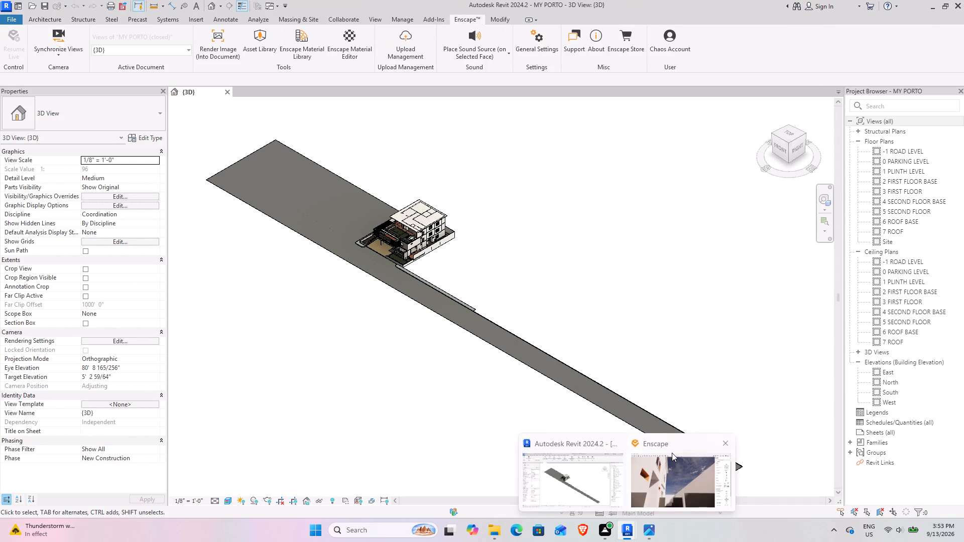
click(672, 453)
right_drag(345, 350, 402, 275)
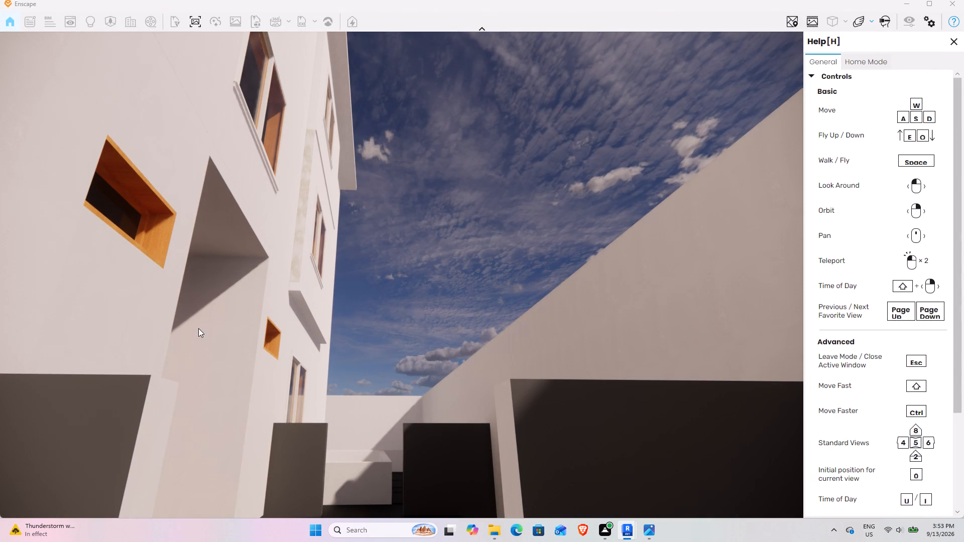
scroll(206, 306, down, 2)
scroll(393, 291, down, 4)
scroll(348, 315, down, 4)
right_drag(339, 318, 402, 275)
scroll(338, 315, down, 8)
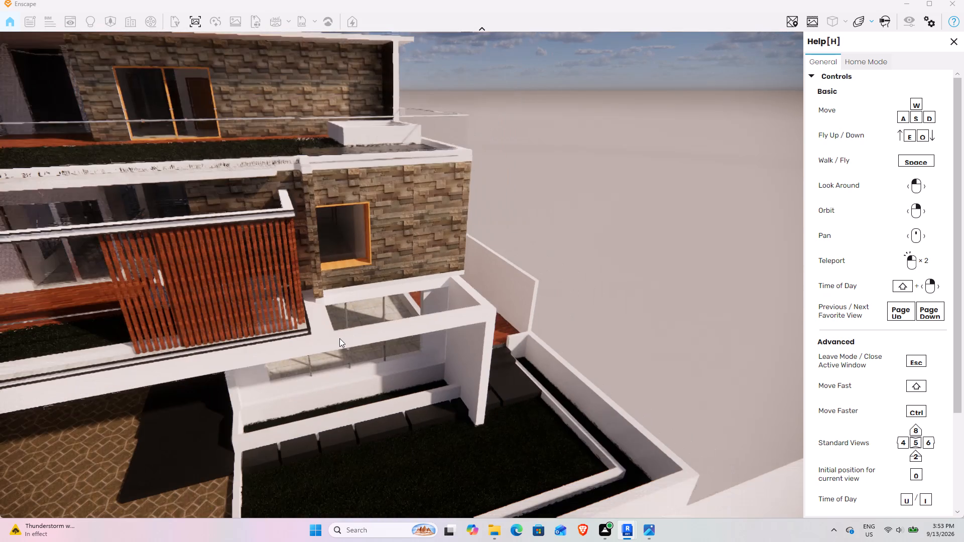
right_drag(343, 343, 402, 275)
scroll(341, 343, down, 4)
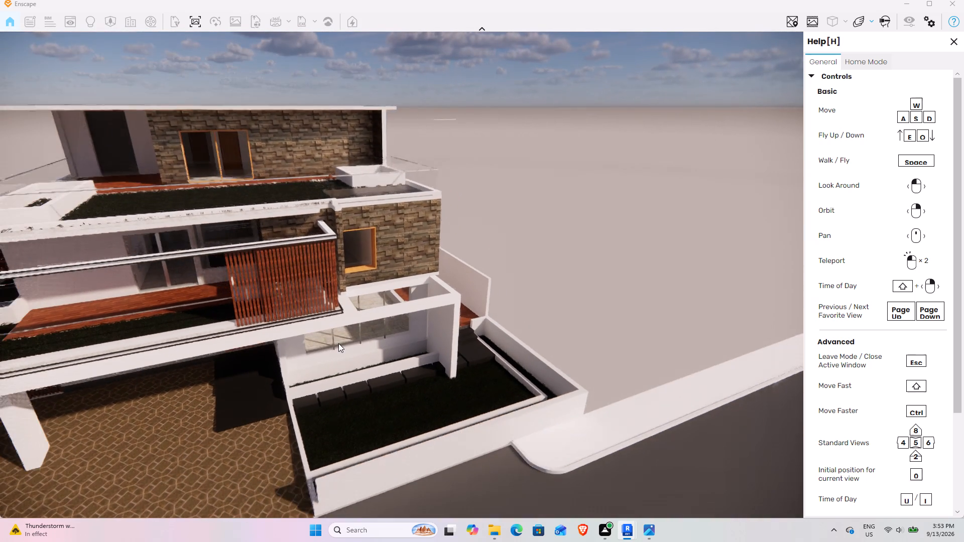
scroll(336, 349, down, 4)
scroll(304, 393, down, 2)
right_drag(286, 402, 402, 275)
scroll(245, 409, down, 3)
right_drag(166, 443, 399, 275)
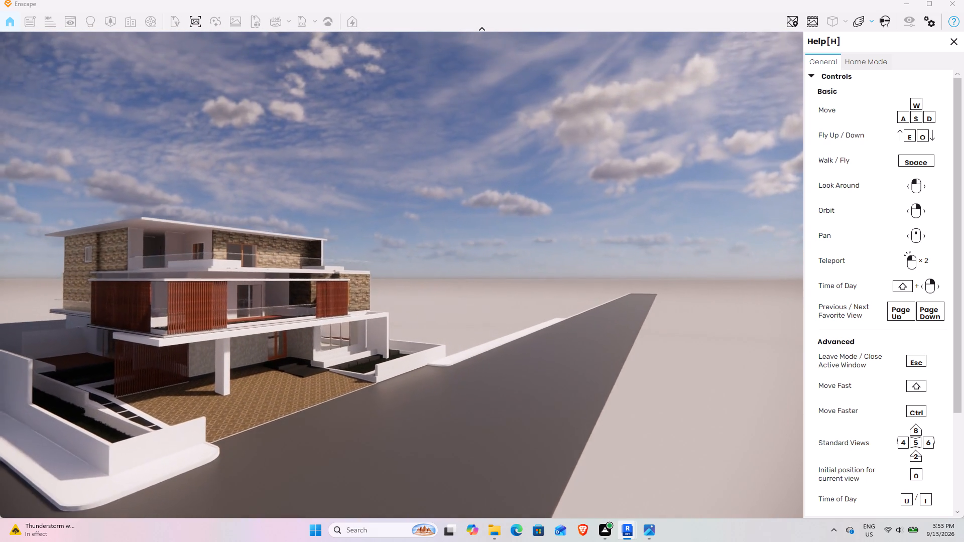
right_drag(399, 275, 402, 275)
scroll(115, 331, up, 3)
drag(119, 385, 402, 275)
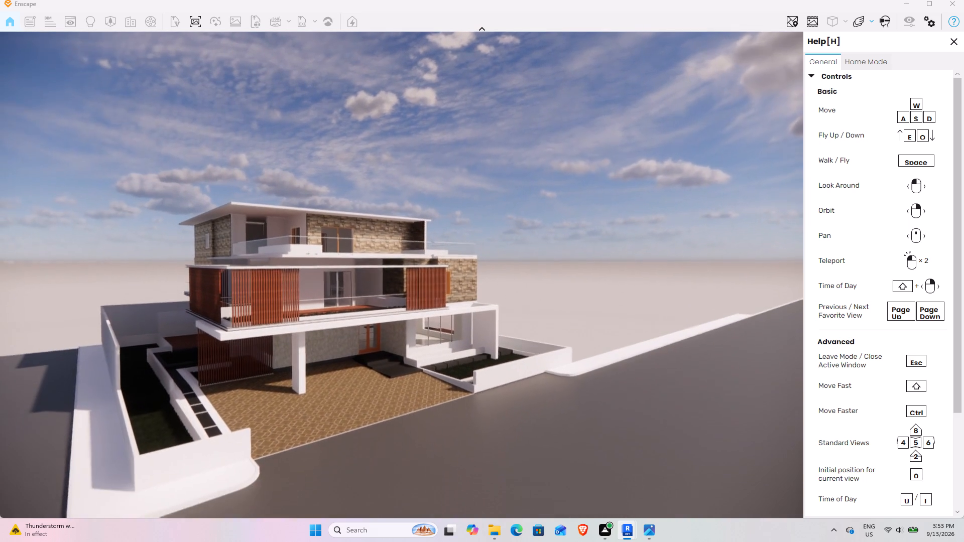
drag(402, 275, 402, 275)
scroll(250, 285, up, 4)
scroll(272, 336, up, 3)
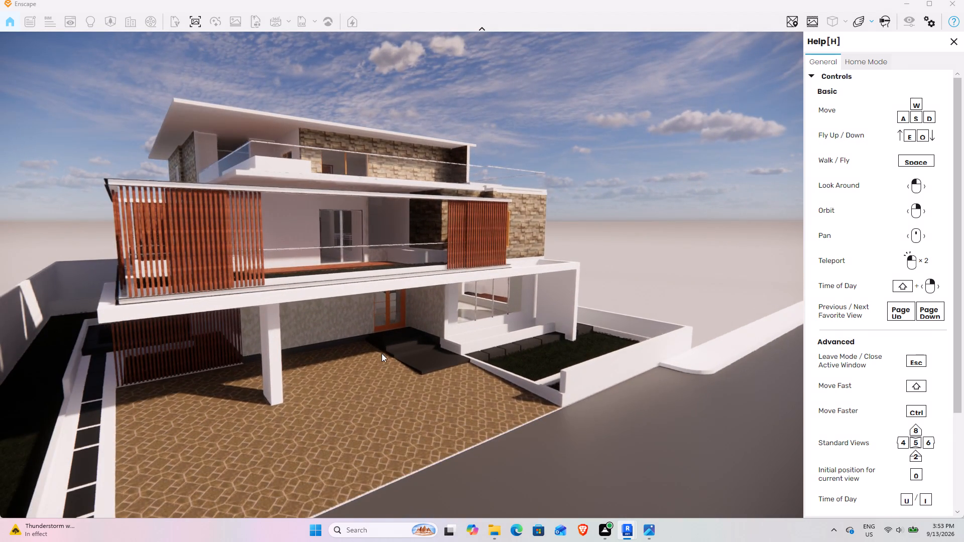
Walk from the paved forecourt through the orange-framed front entrance and examine the marble-floored ground-floor hall.
drag(382, 353, 402, 275)
scroll(410, 315, up, 6)
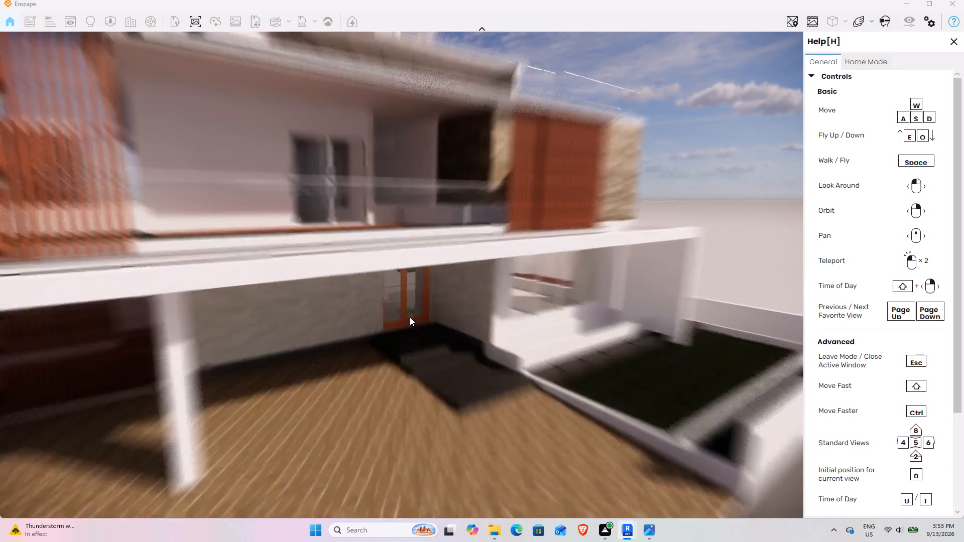
scroll(410, 317, up, 2)
right_drag(403, 325, 402, 275)
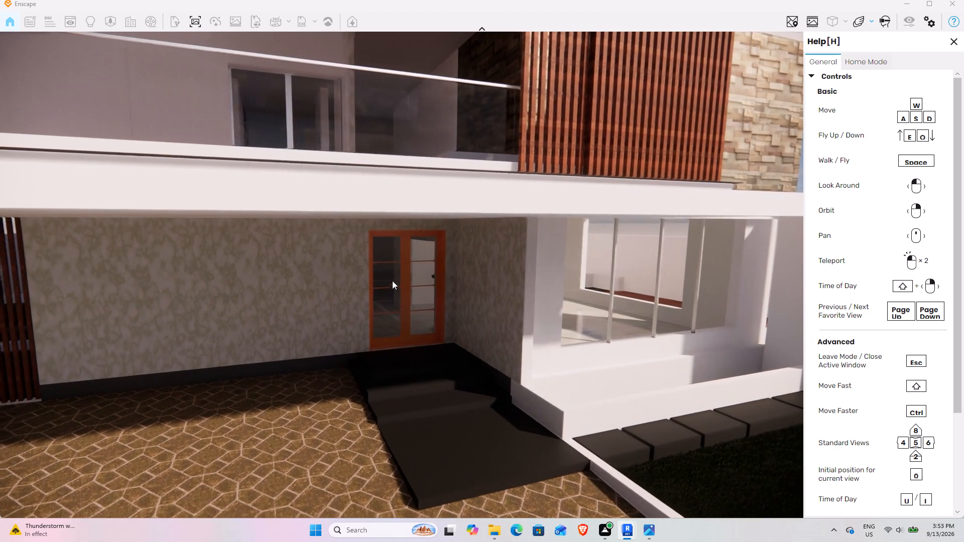
scroll(393, 256, up, 8)
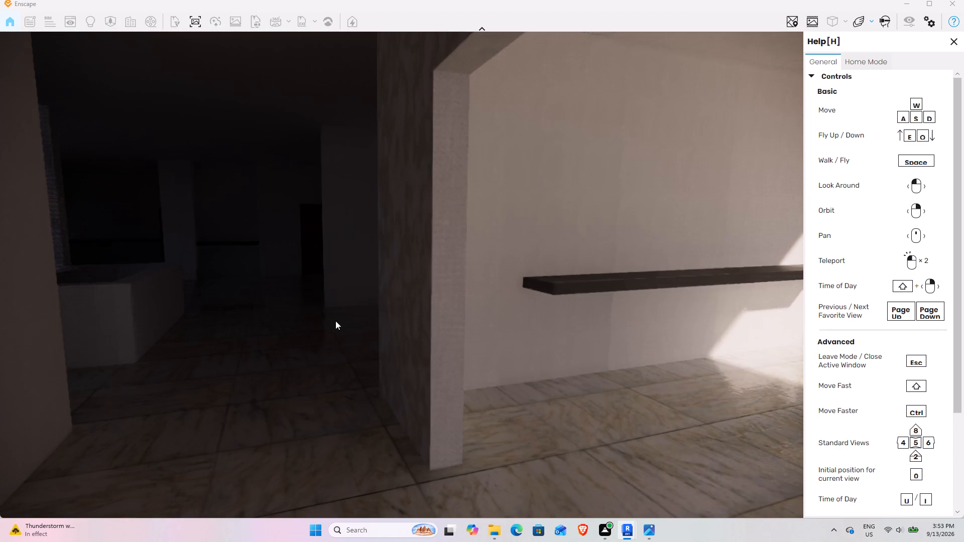
right_drag(335, 321, 402, 275)
scroll(308, 292, up, 1)
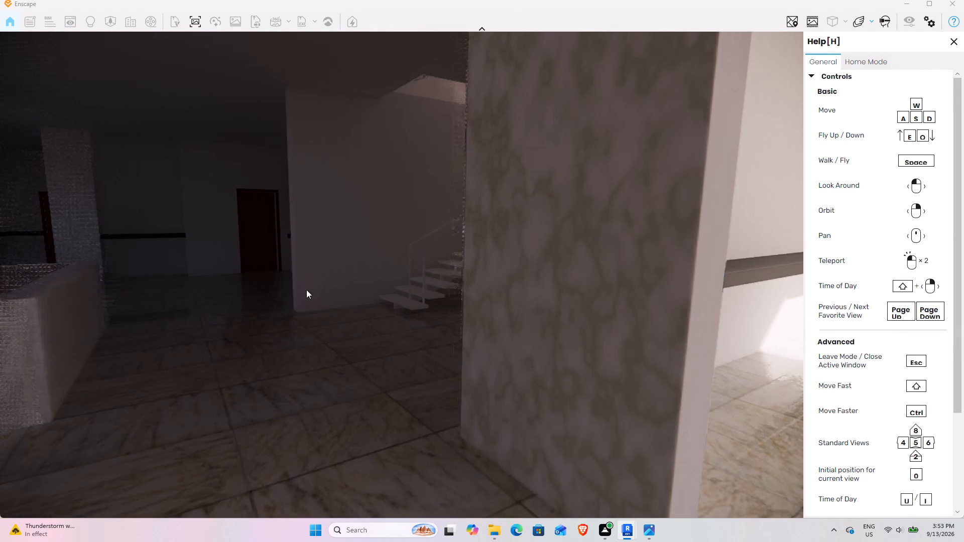
right_drag(305, 294, 402, 275)
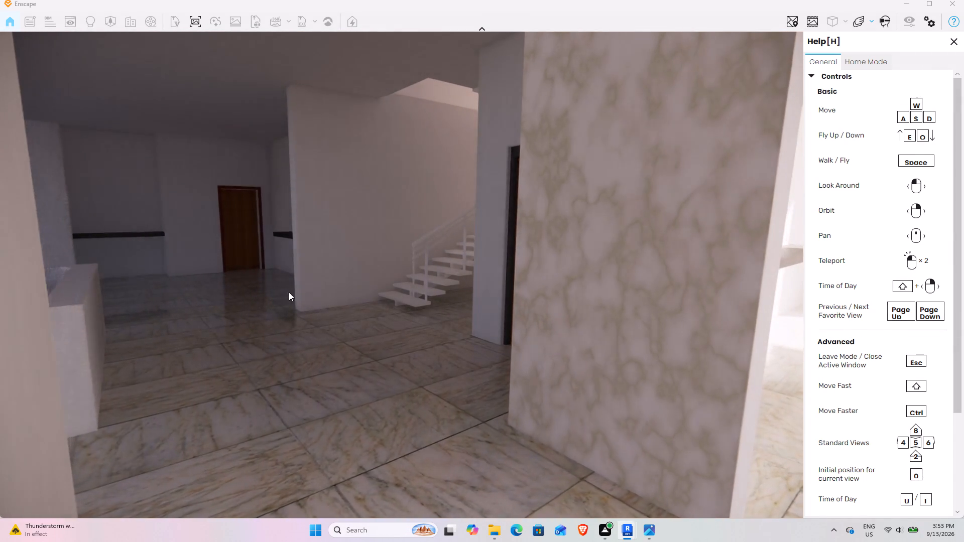
Examine the open-tread white staircase in the hall, along with the adjacent wooden door with a glass panel.
drag(275, 292, 402, 275)
scroll(299, 279, up, 2)
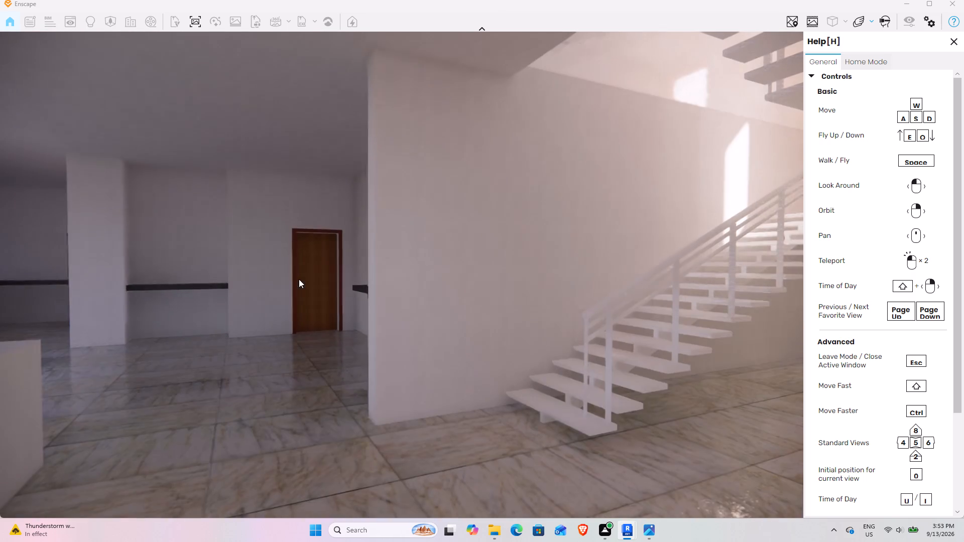
right_drag(325, 291, 402, 275)
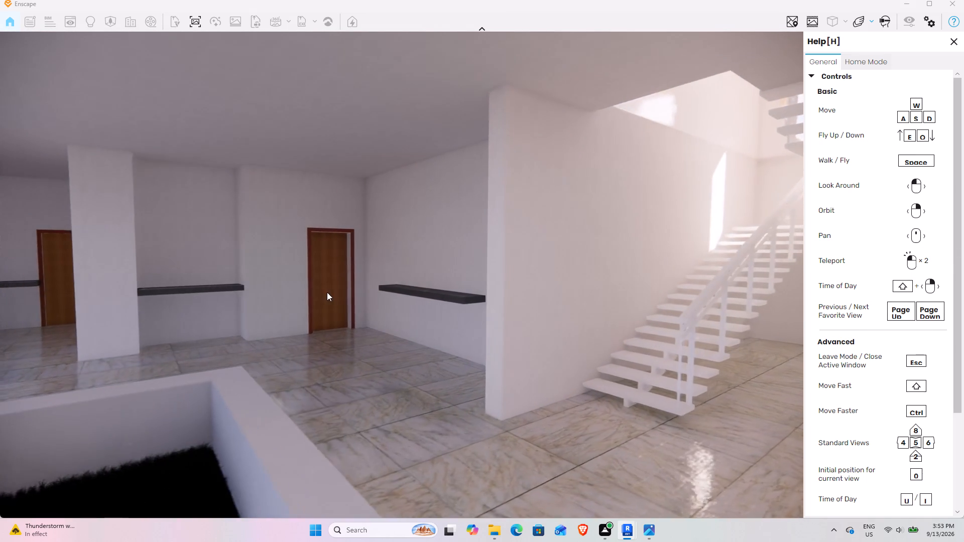
drag(328, 292, 402, 275)
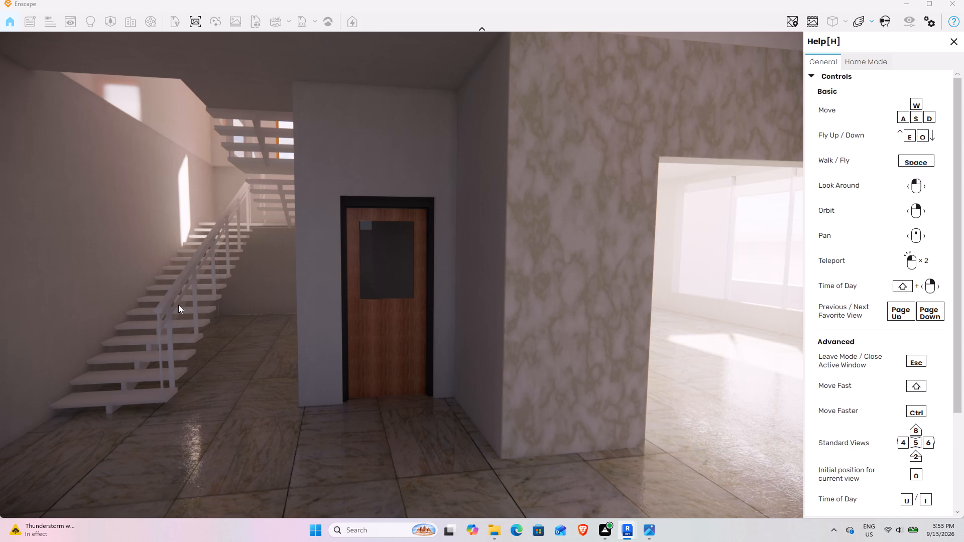
drag(198, 296, 402, 275)
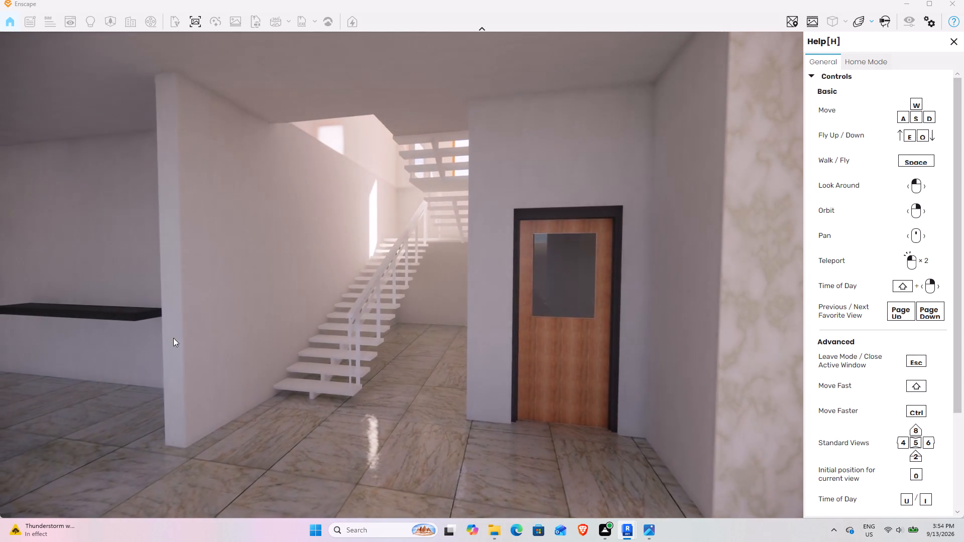
drag(202, 322, 402, 275)
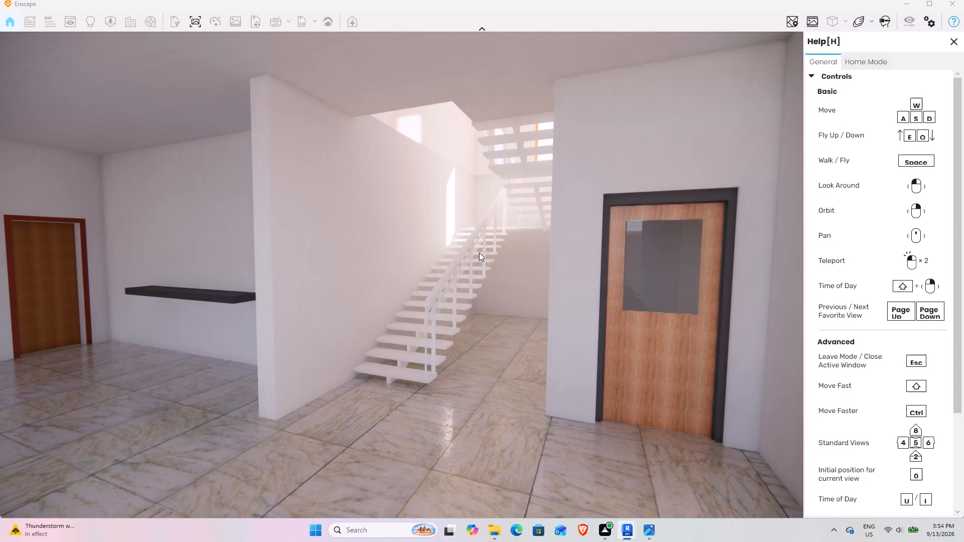
scroll(479, 252, up, 1)
right_drag(451, 411, 401, 275)
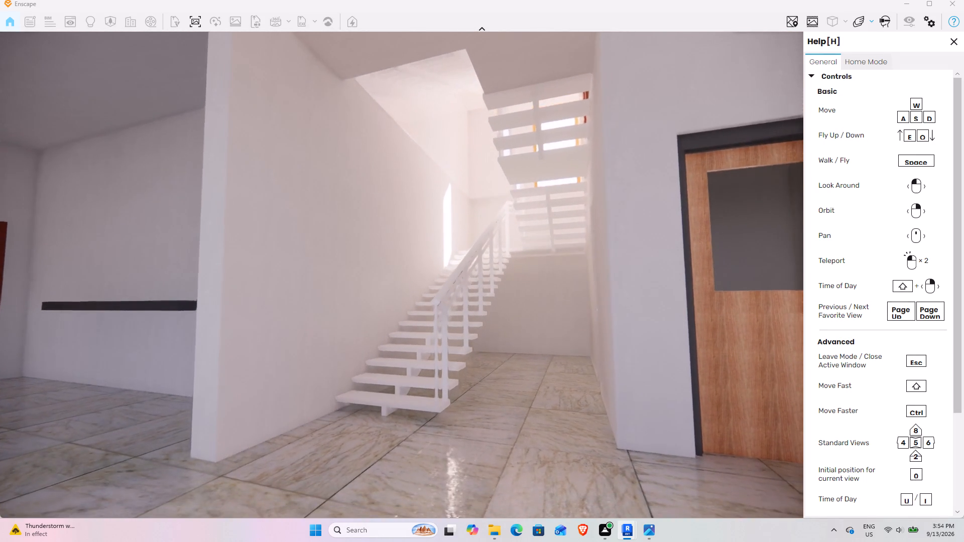
right_drag(401, 275, 402, 275)
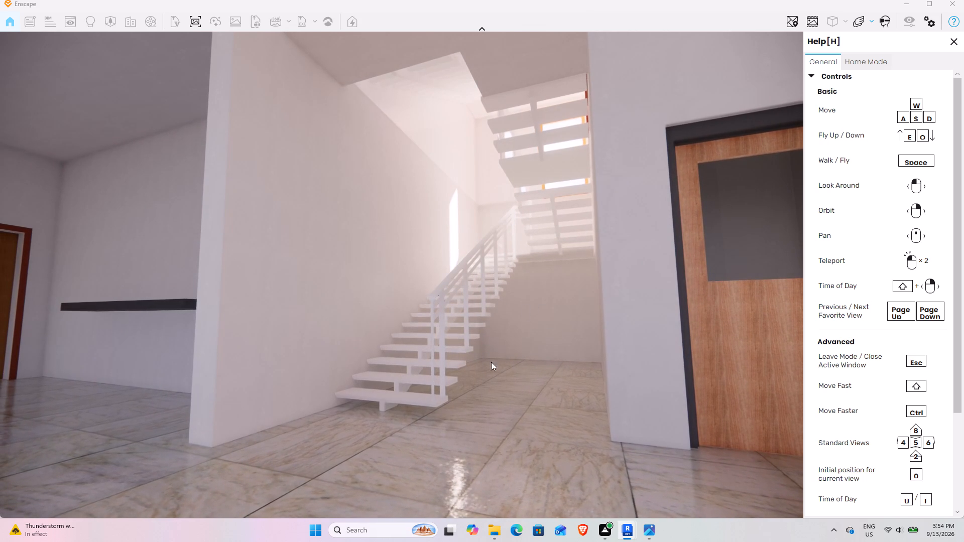
drag(296, 384, 400, 275)
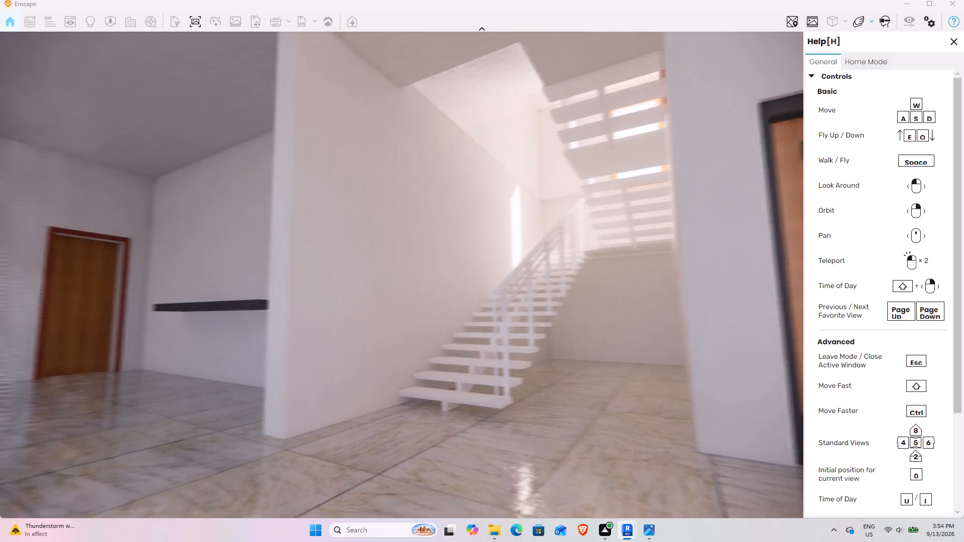
drag(400, 275, 402, 275)
Examine the ground-floor living area, including its wooden door, dark wall-mounted shelves and glazed opening onto the timber deck.
scroll(421, 313, up, 2)
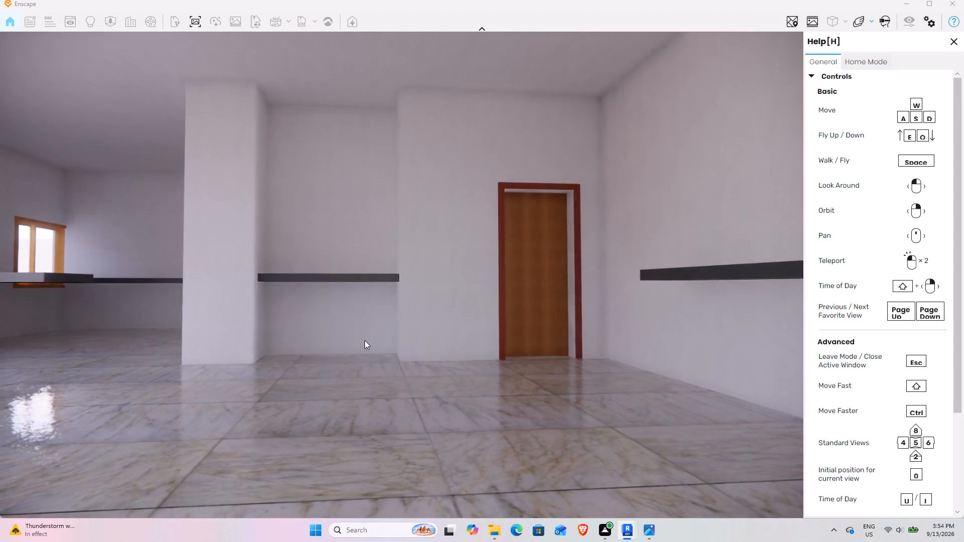
right_drag(363, 341, 402, 275)
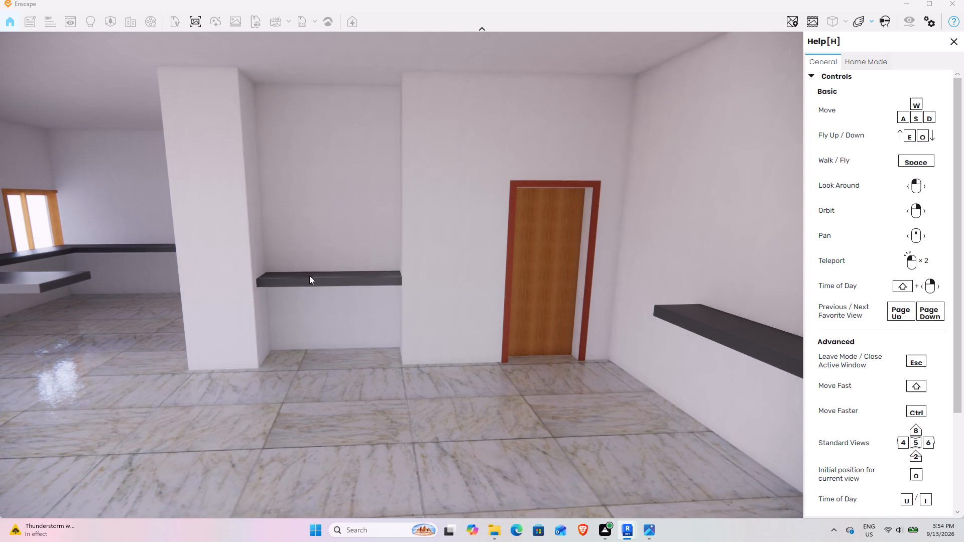
drag(394, 310, 402, 275)
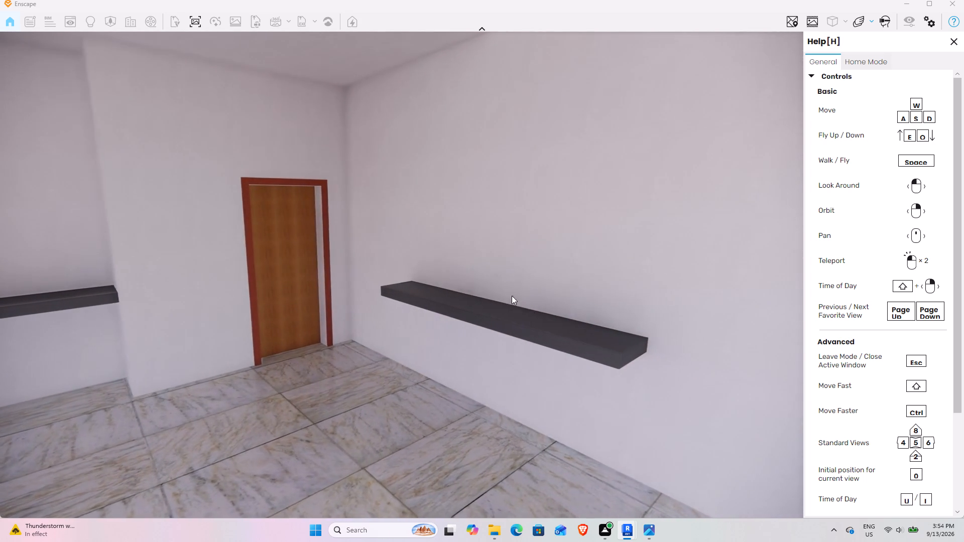
drag(245, 348, 398, 275)
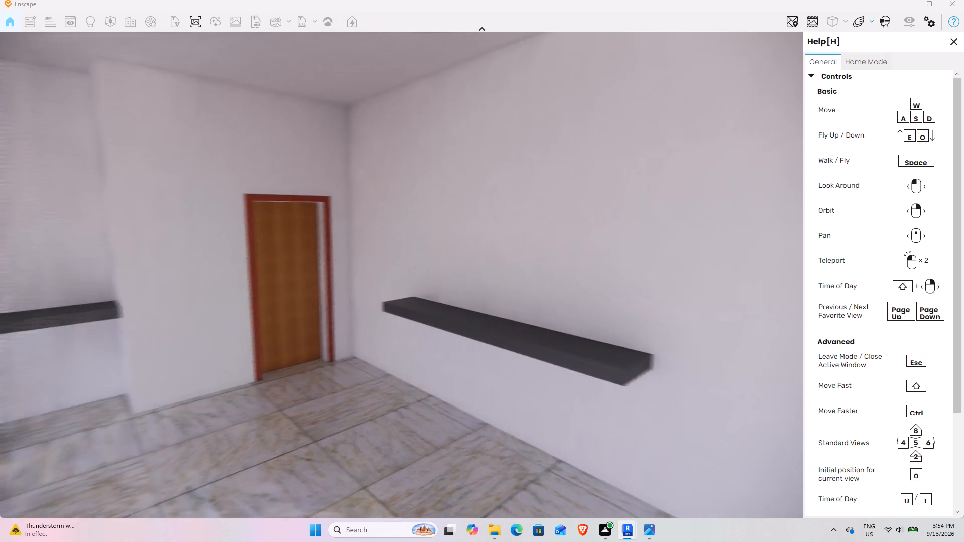
drag(398, 275, 402, 275)
drag(322, 388, 401, 278)
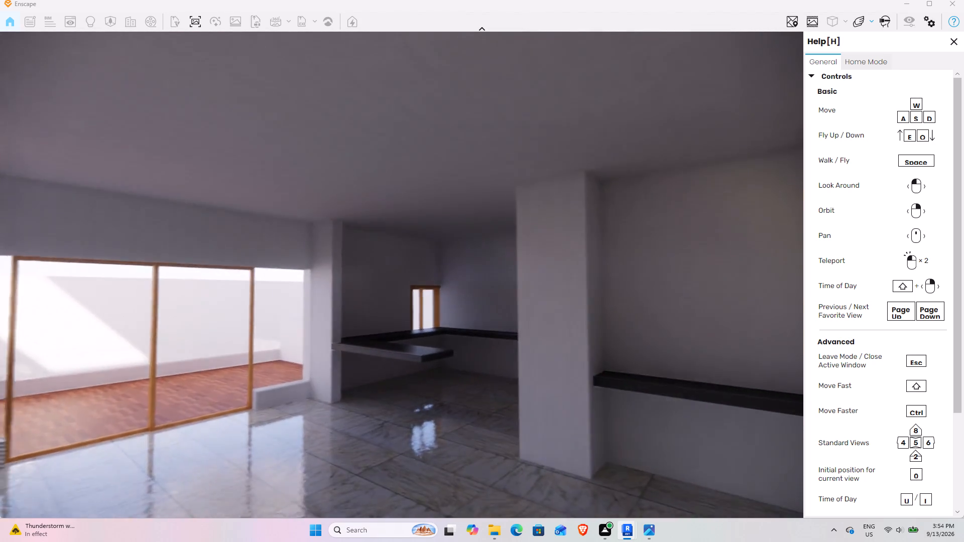
drag(401, 278, 402, 275)
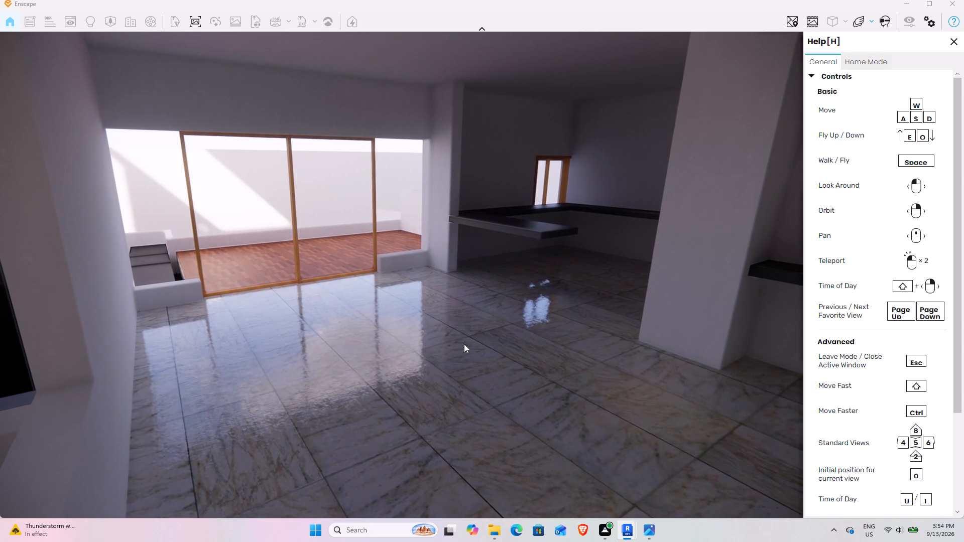
drag(516, 376, 405, 275)
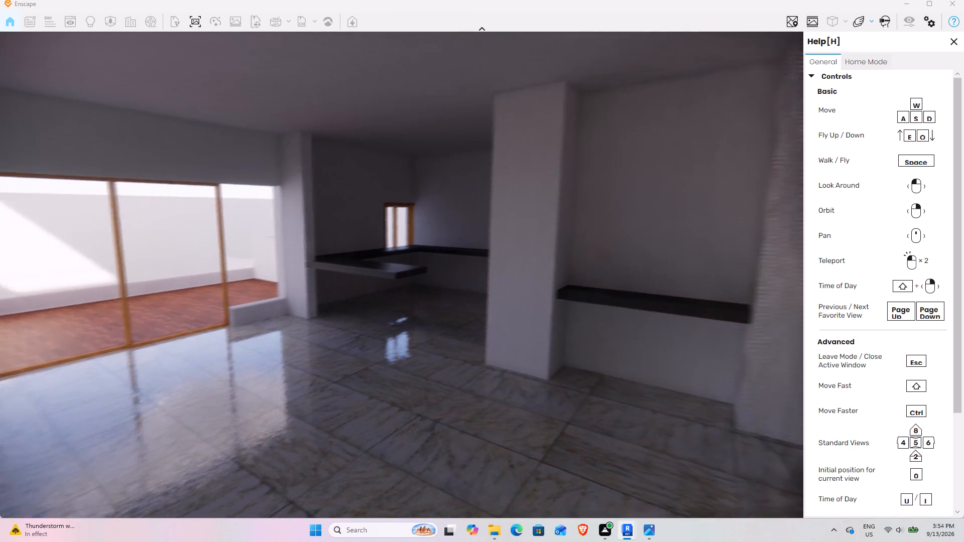
drag(405, 275, 402, 275)
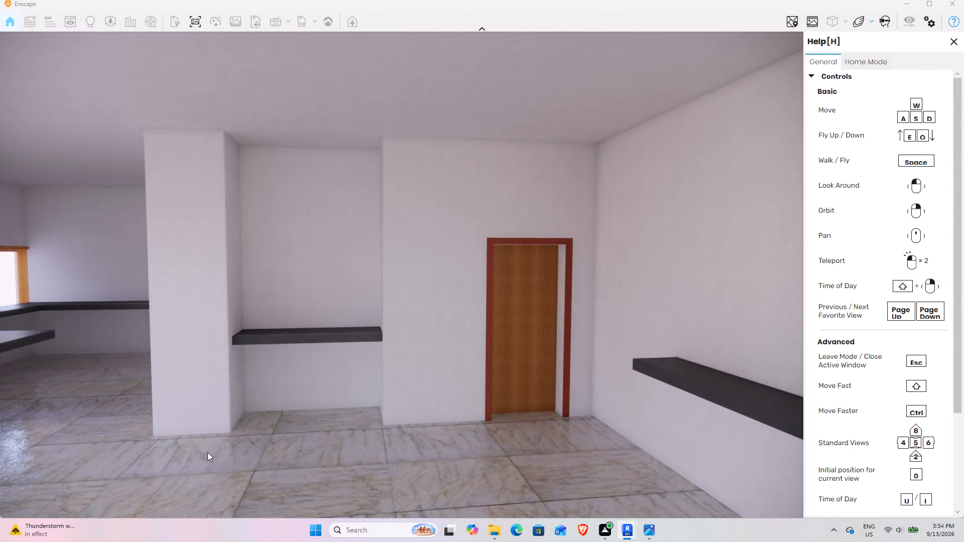
drag(206, 453, 402, 275)
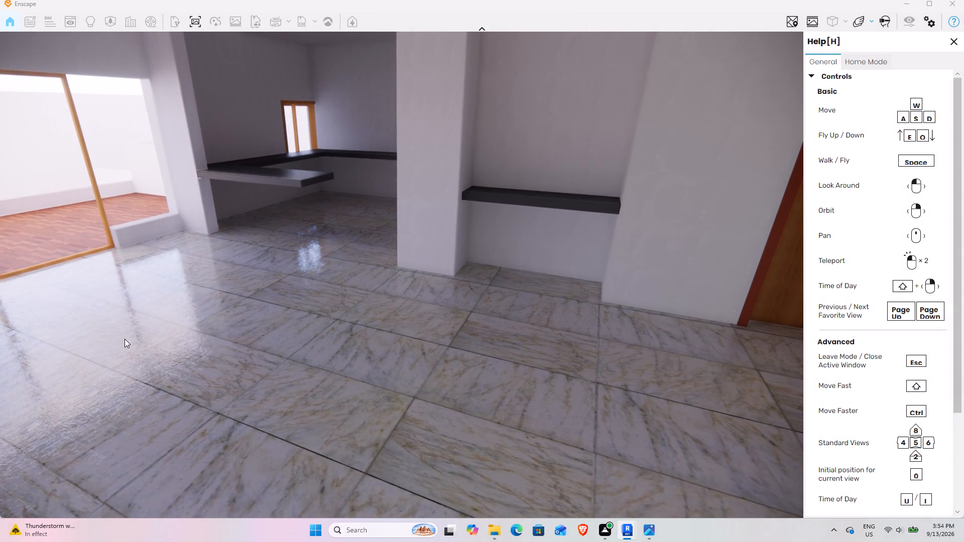
drag(123, 339, 402, 275)
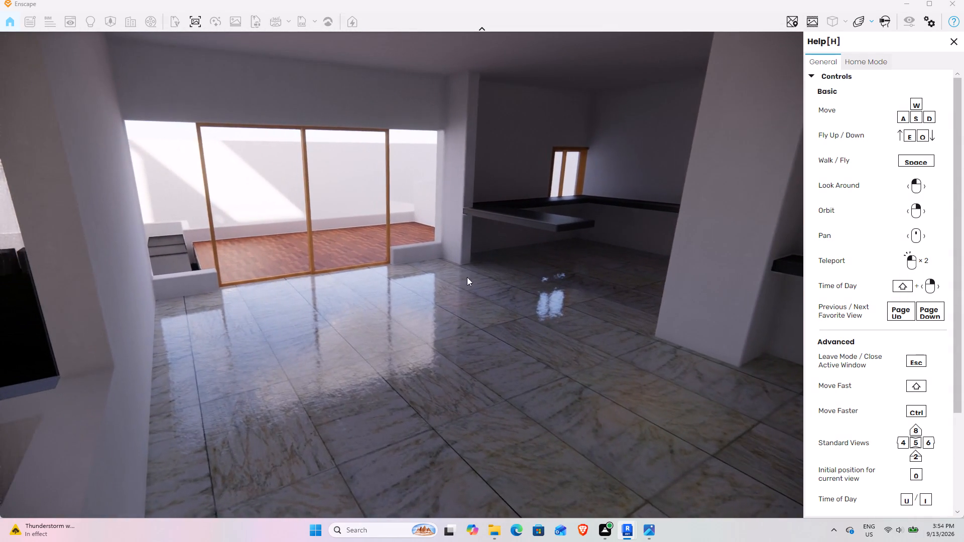
Approach the kitchen area and examine its dark countertop, projecting peninsula, small window and wooden door.
scroll(515, 240, up, 2)
drag(449, 291, 402, 275)
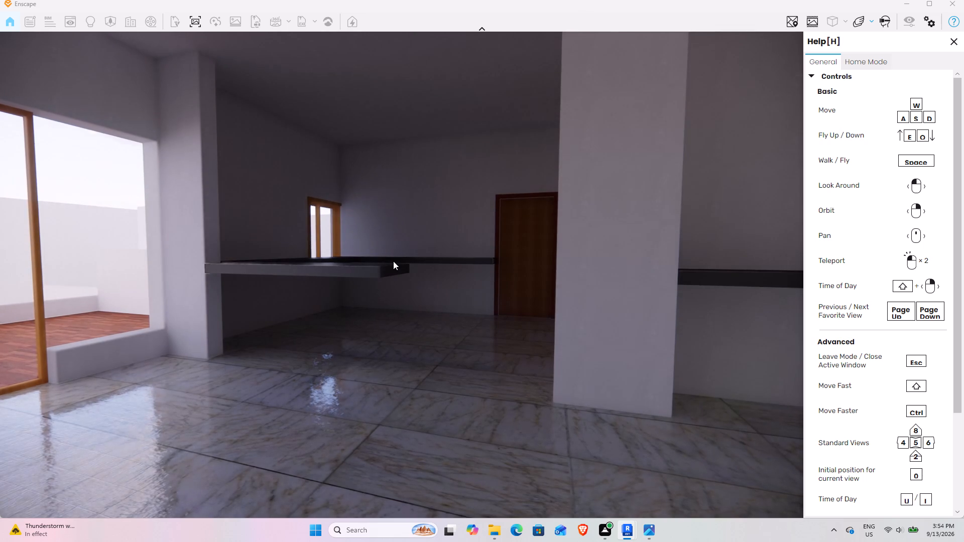
drag(393, 261, 402, 275)
drag(384, 223, 402, 275)
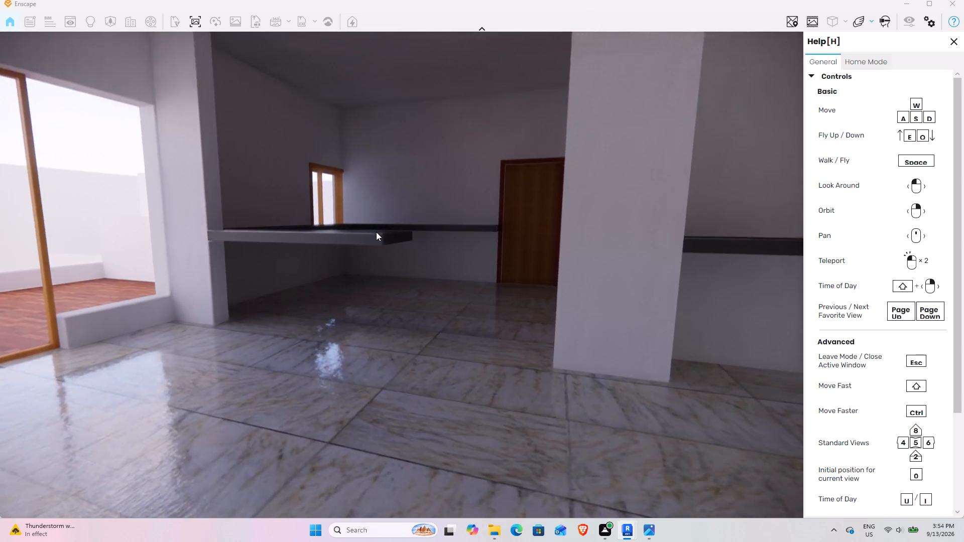
right_drag(376, 234, 402, 275)
scroll(393, 236, up, 2)
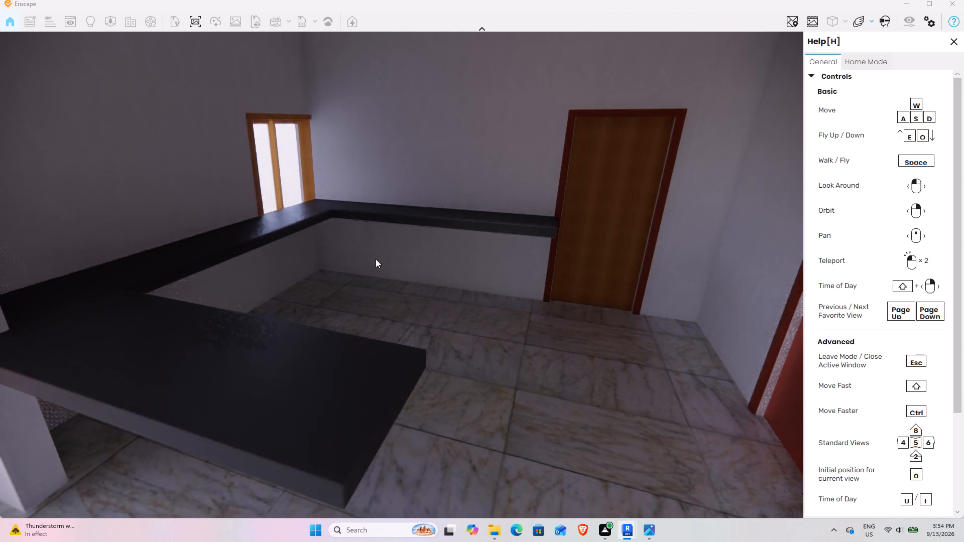
drag(377, 259, 400, 275)
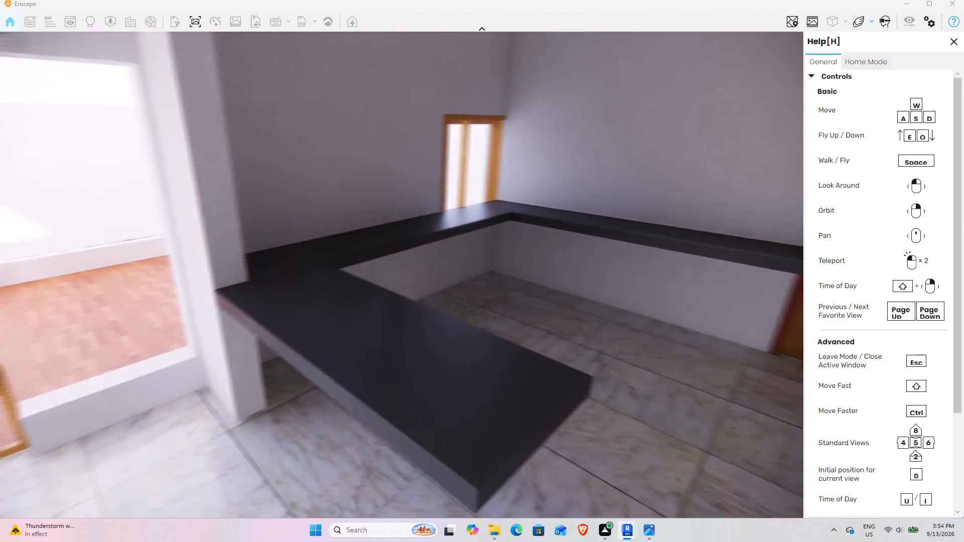
drag(400, 275, 402, 275)
Move out through the wood-framed glazed opening and examine the timber deck, its low white walls and the view back inside.
scroll(218, 217, up, 2)
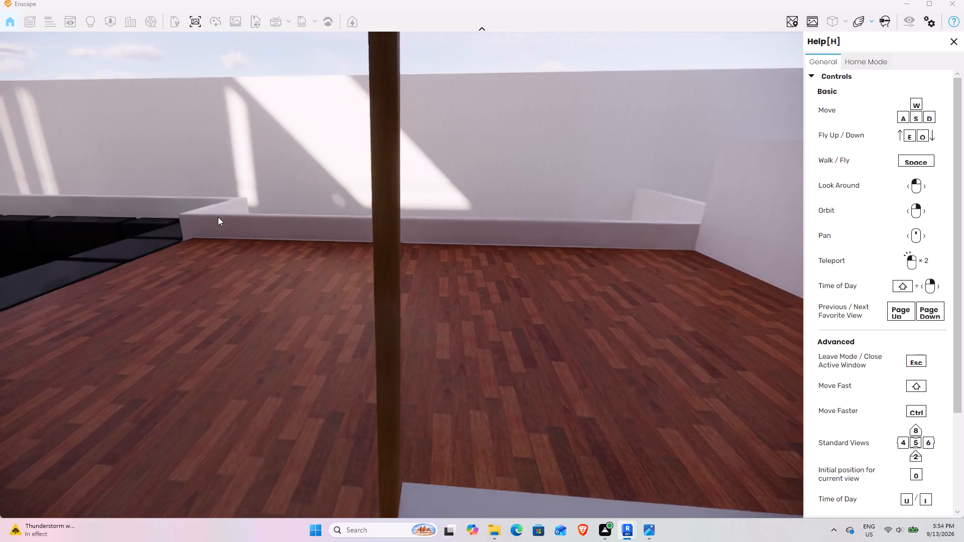
drag(296, 268, 402, 275)
scroll(292, 266, up, 2)
drag(283, 278, 402, 275)
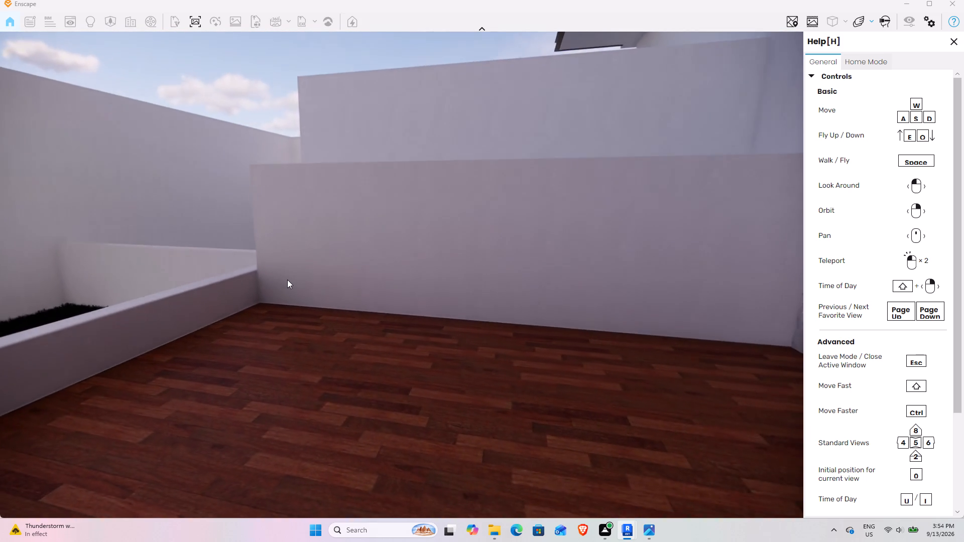
right_drag(287, 280, 402, 275)
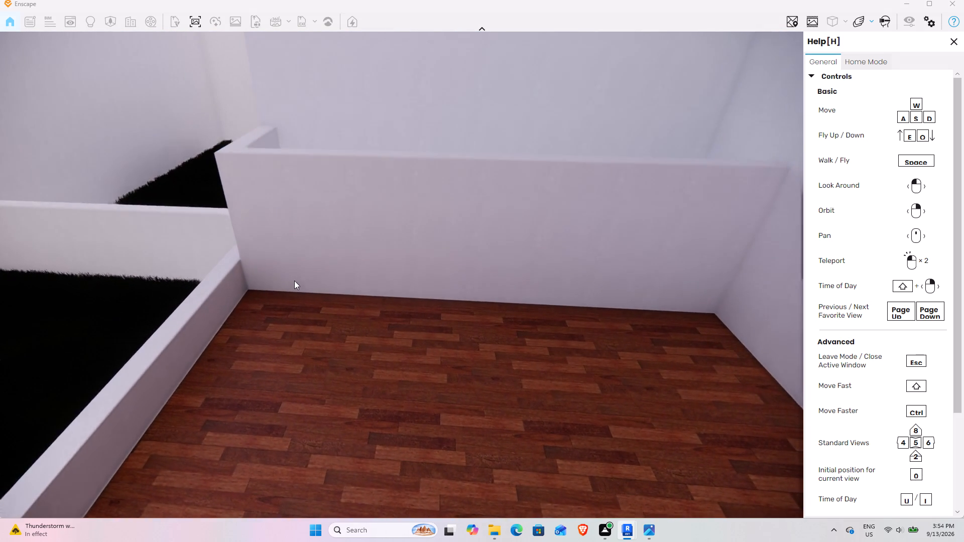
drag(293, 281, 402, 275)
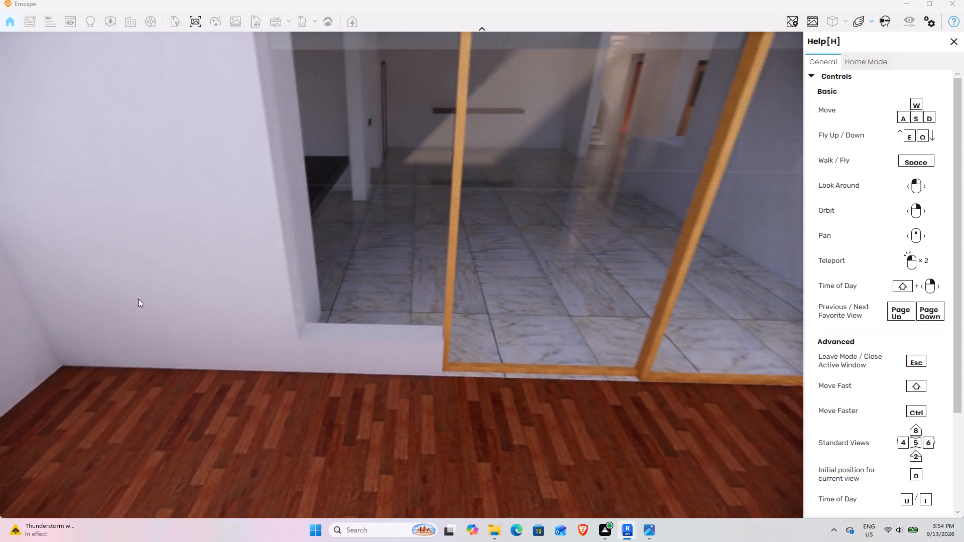
drag(138, 299, 402, 275)
drag(128, 324, 402, 275)
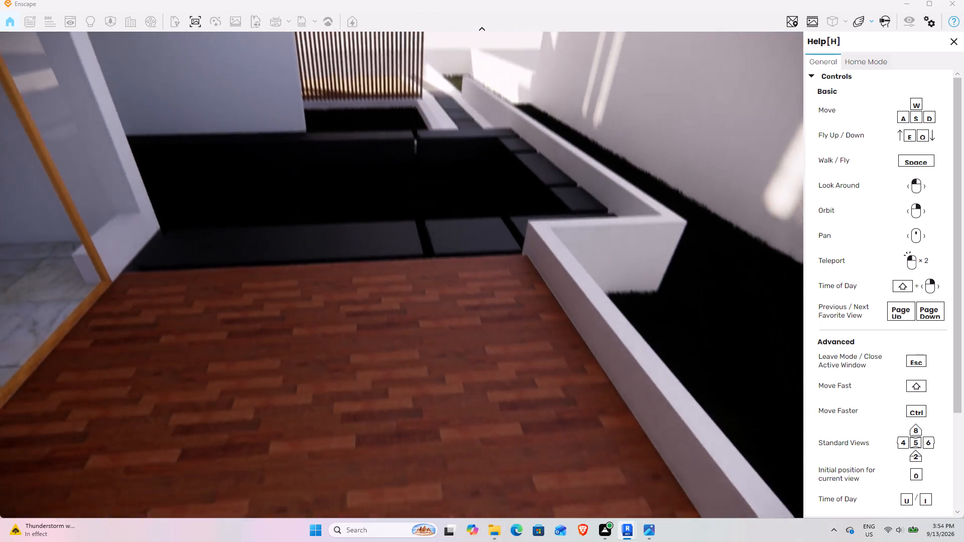
drag(402, 275, 402, 275)
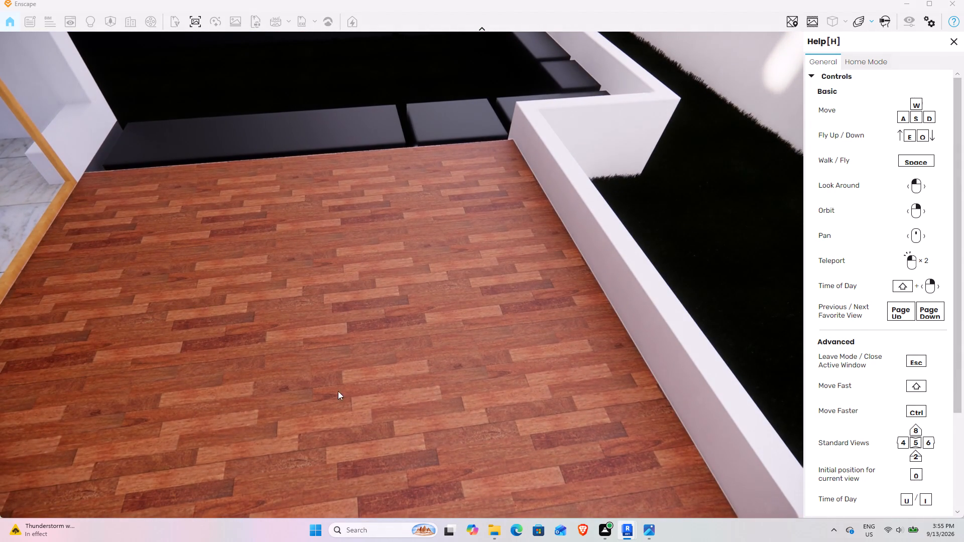
drag(266, 330, 401, 276)
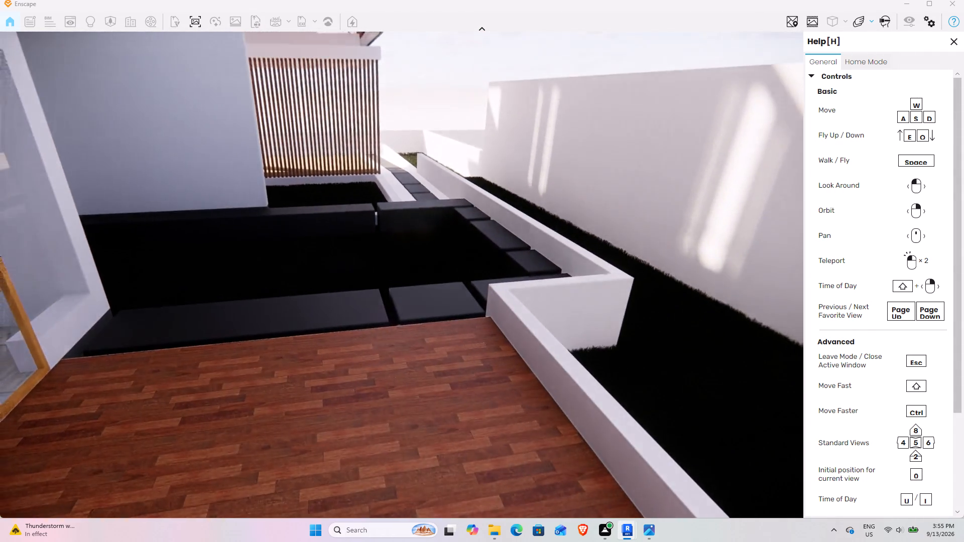
drag(401, 276, 402, 275)
Examine the dark paving slabs and the walled grass beds bordering the timber deck.
scroll(292, 255, up, 1)
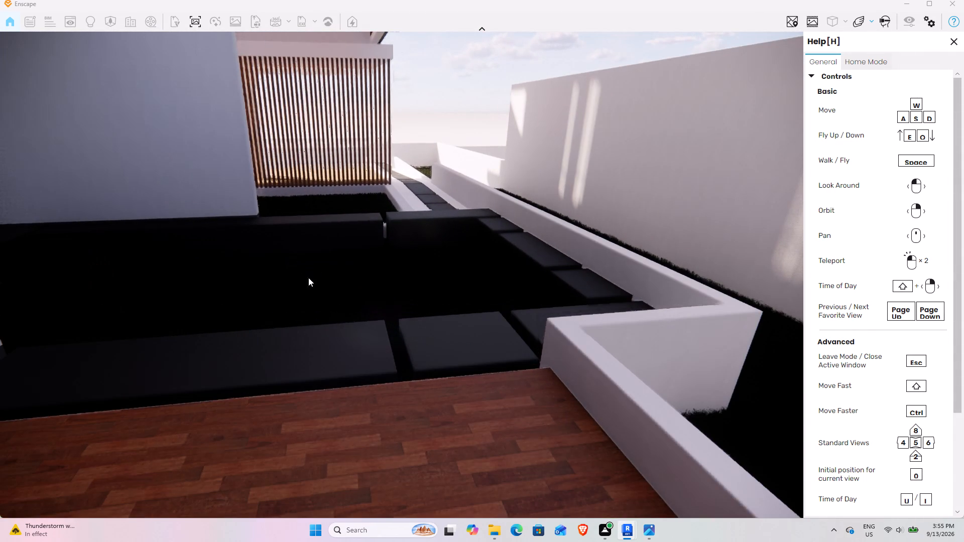
drag(281, 281, 402, 275)
drag(285, 285, 402, 275)
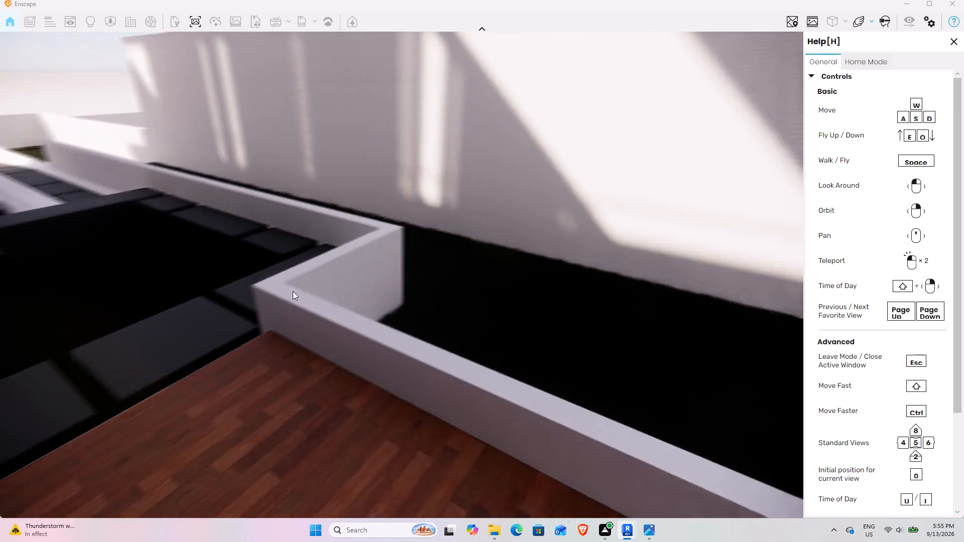
drag(302, 323, 403, 275)
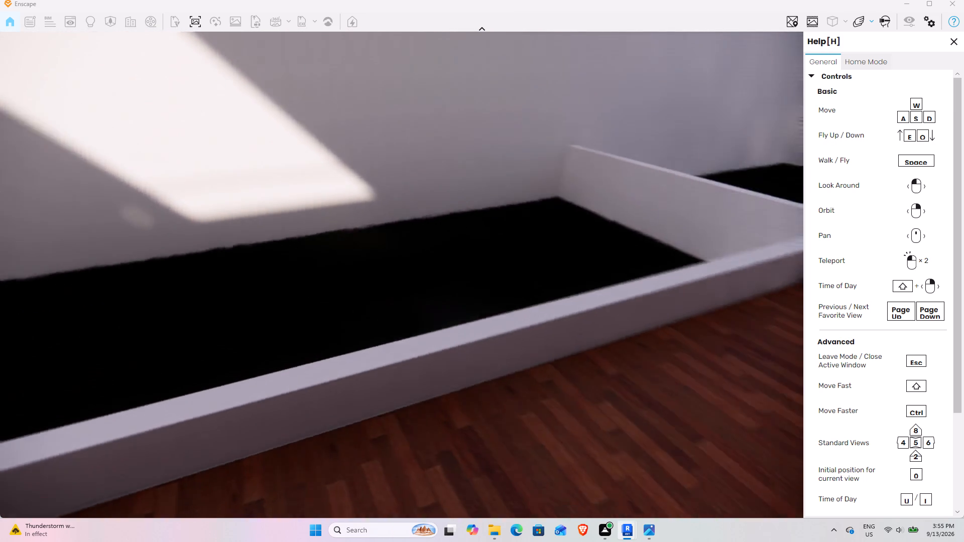
drag(403, 275, 402, 275)
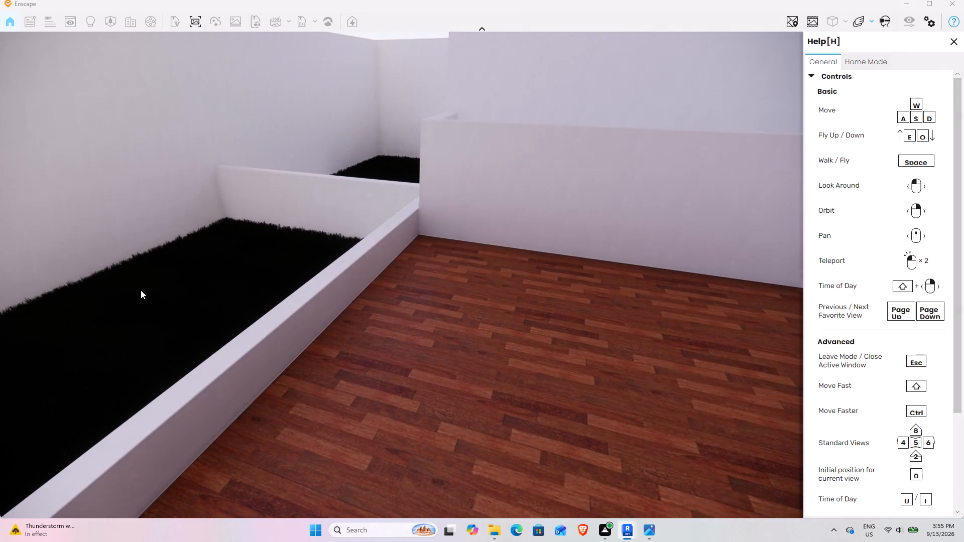
drag(139, 290, 402, 275)
right_drag(142, 293, 402, 276)
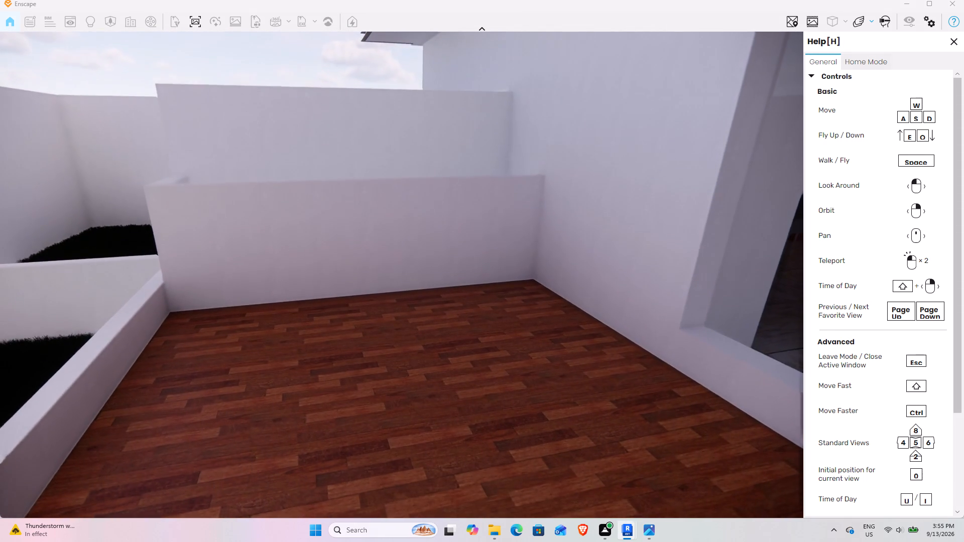
right_drag(402, 276, 402, 275)
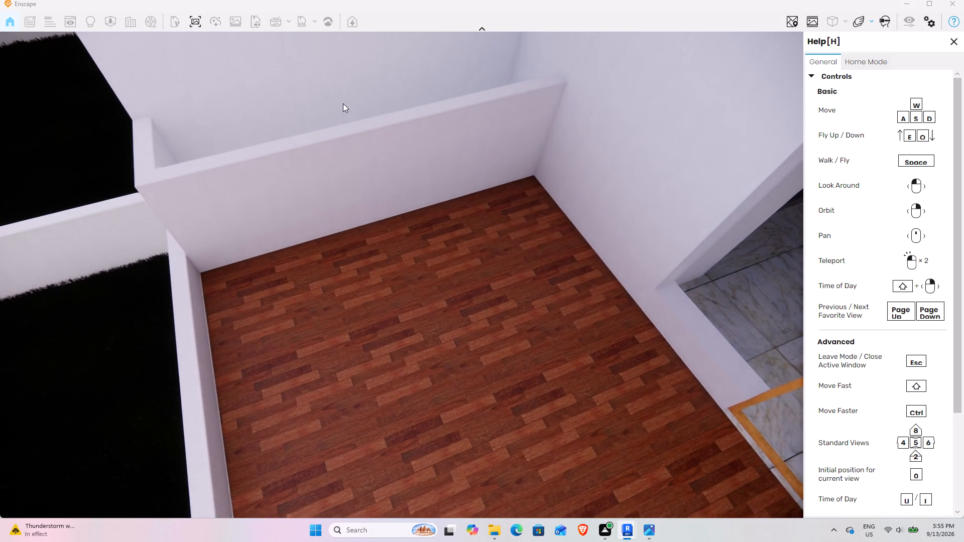
Rise above the deck and examine the walled side yard, the stone-clad facade and the upper-floor balconies.
drag(256, 189, 402, 274)
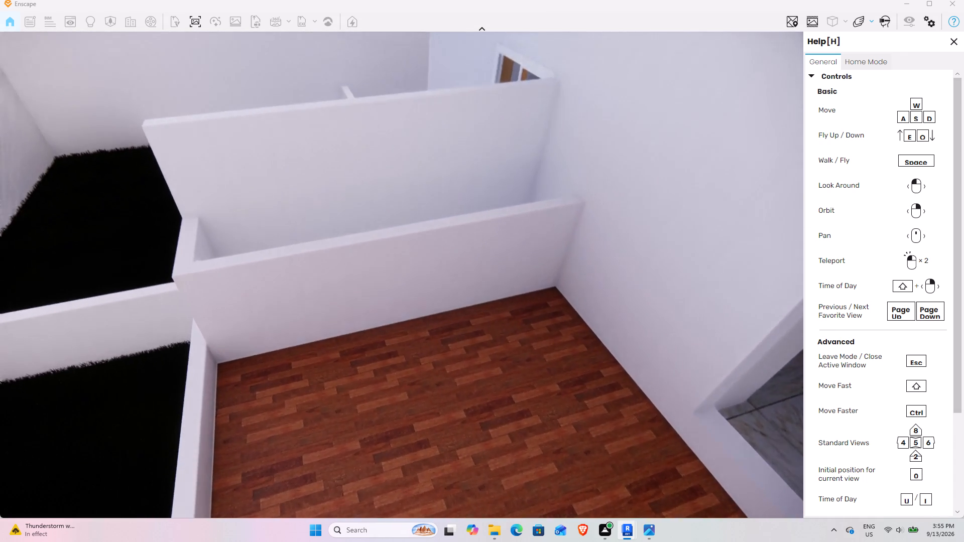
drag(402, 274, 402, 275)
right_drag(479, 308, 402, 275)
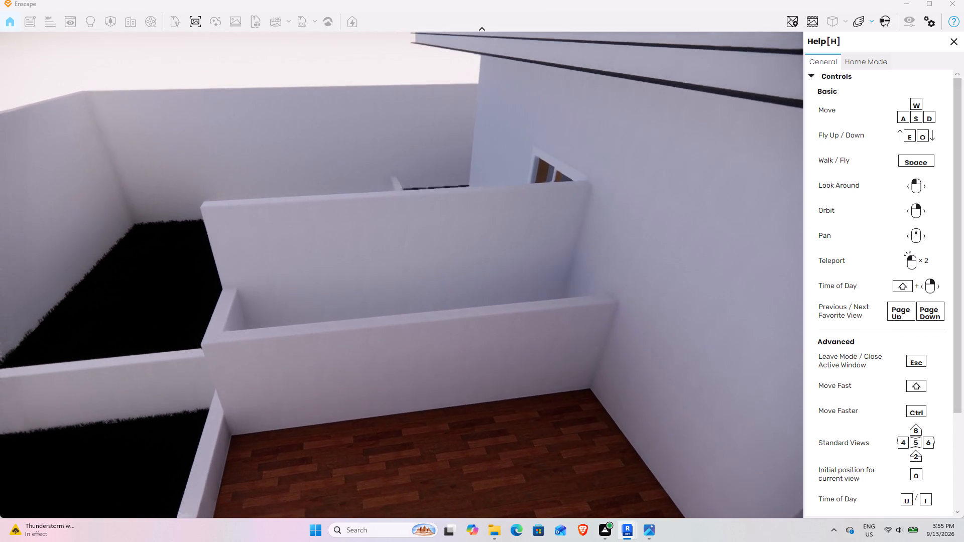
right_drag(402, 275, 402, 275)
scroll(449, 315, down, 4)
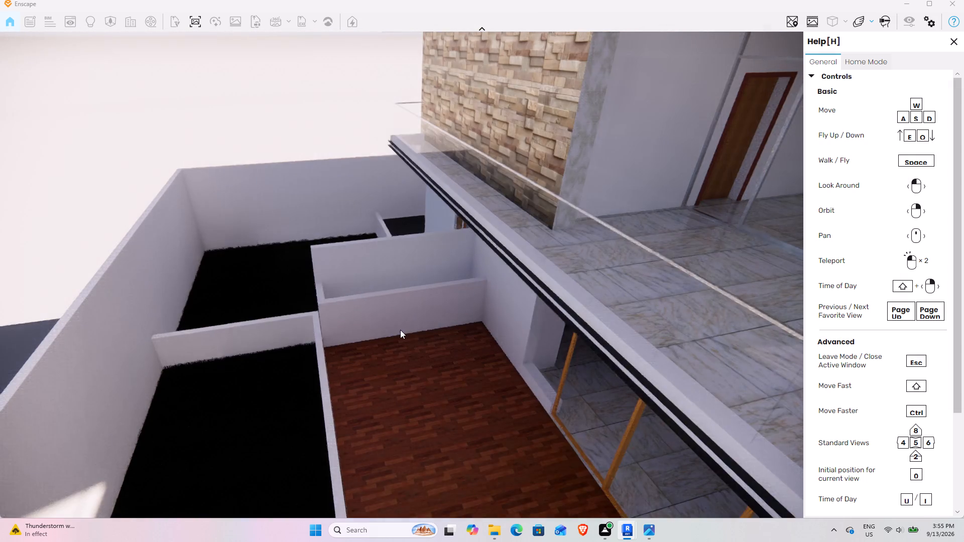
right_drag(400, 330, 402, 275)
scroll(400, 330, down, 4)
drag(380, 342, 404, 275)
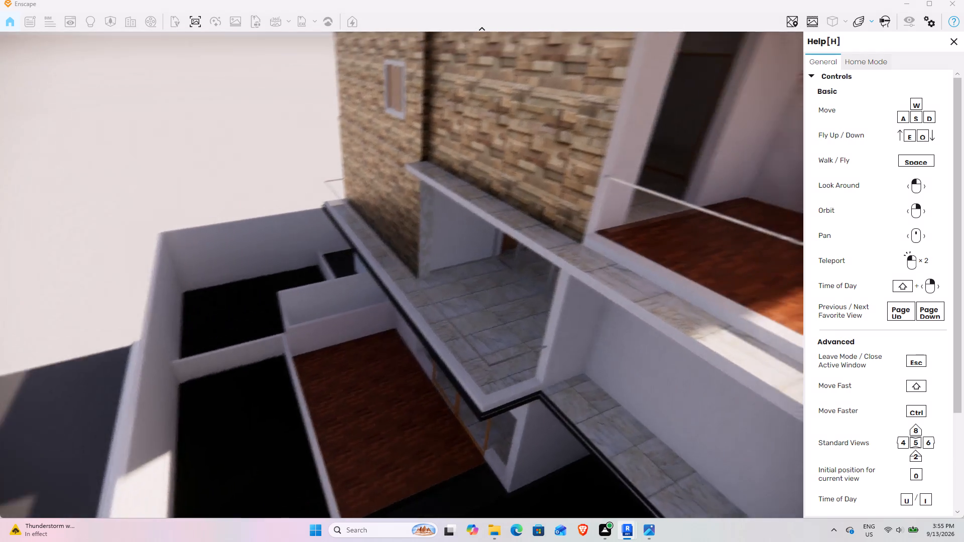
drag(404, 275, 402, 275)
right_drag(308, 407, 401, 275)
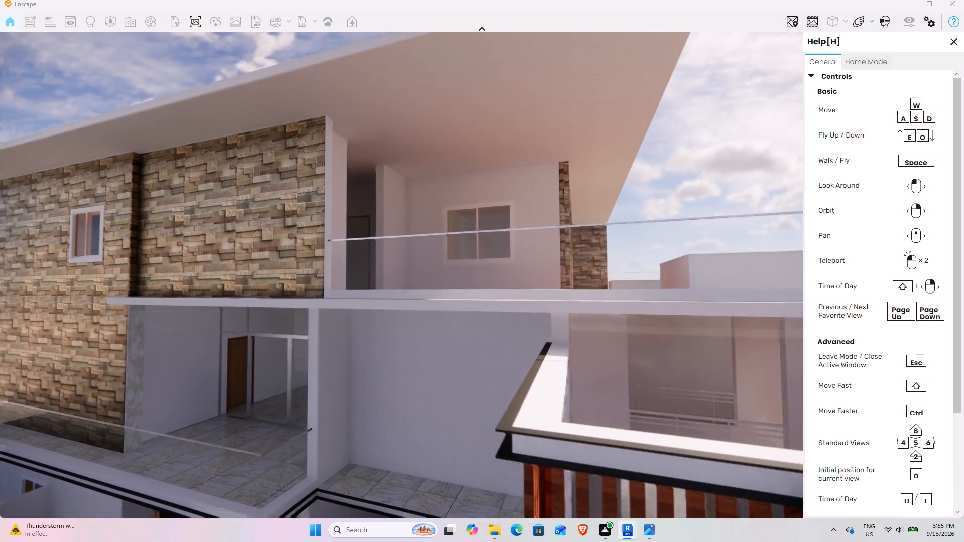
right_drag(401, 275, 402, 275)
Approach the marble-floored balcony below the top floor and examine its white-framed glass partition, wooden door and edge railing.
scroll(150, 403, up, 2)
drag(136, 424, 398, 276)
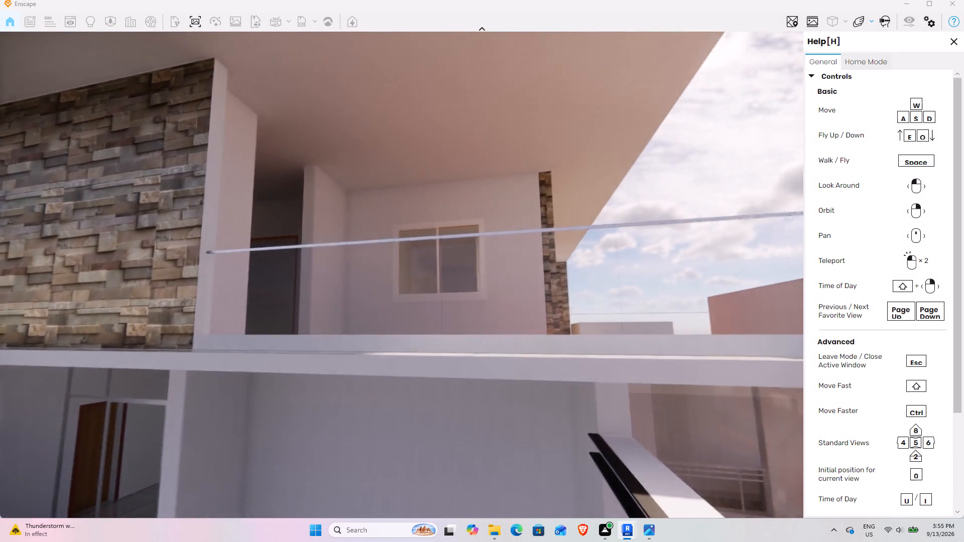
drag(398, 276, 402, 275)
scroll(314, 309, up, 4)
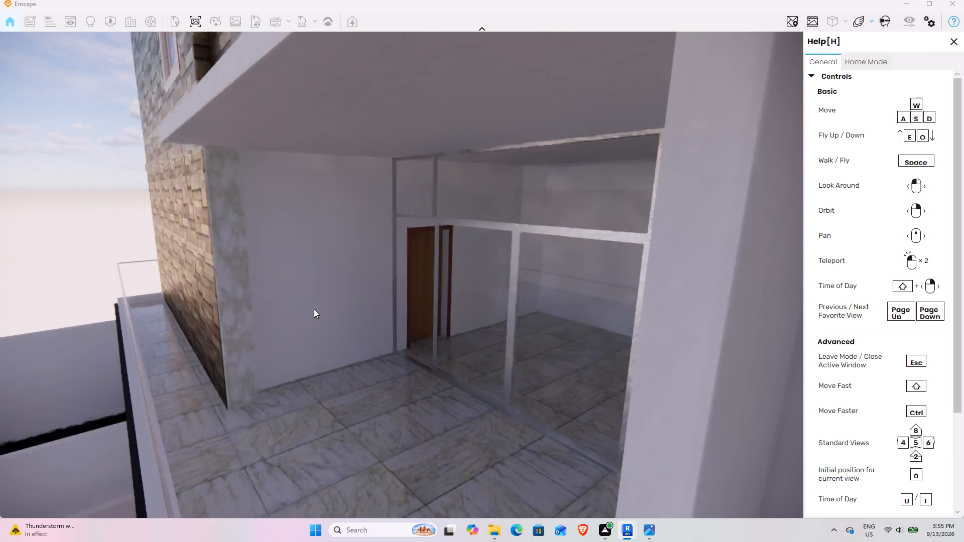
drag(310, 364, 402, 275)
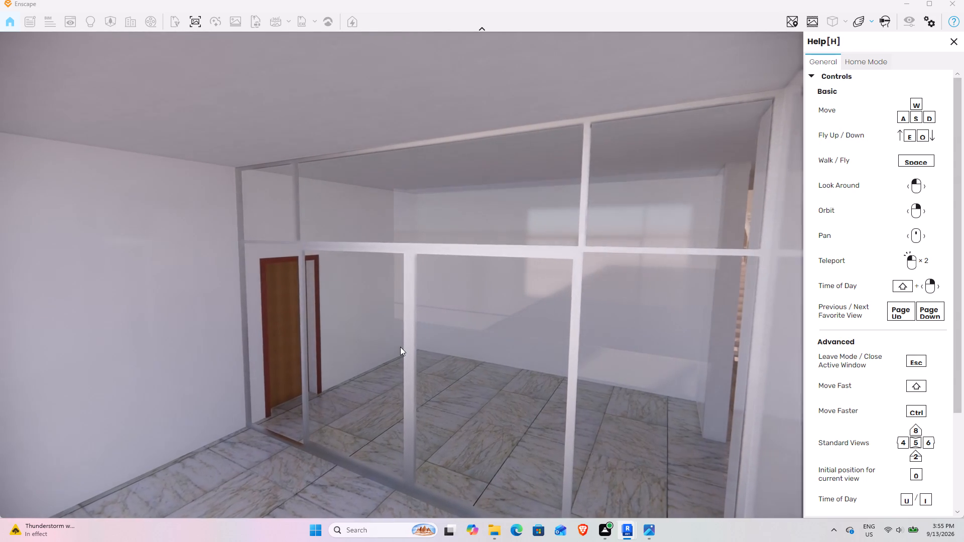
scroll(400, 347, up, 2)
drag(320, 406, 400, 277)
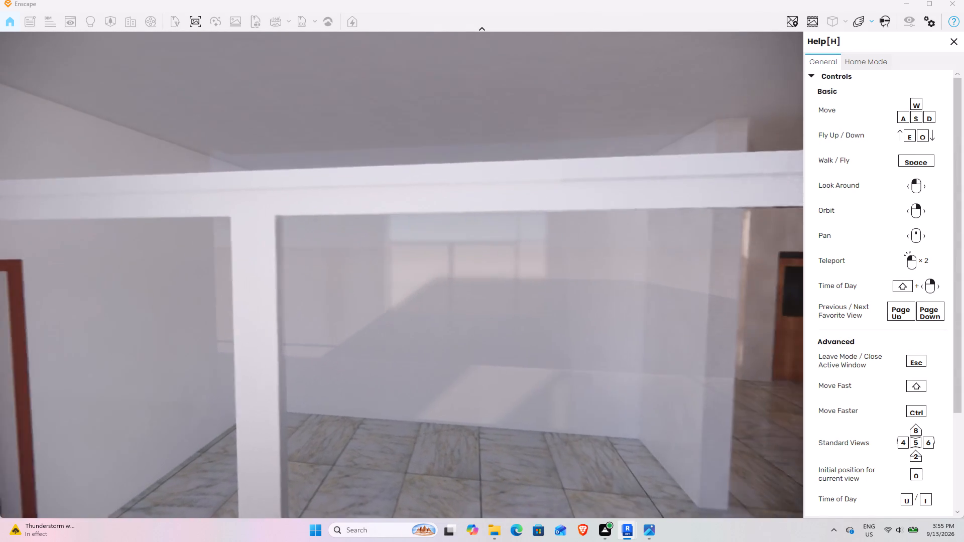
drag(400, 277, 402, 274)
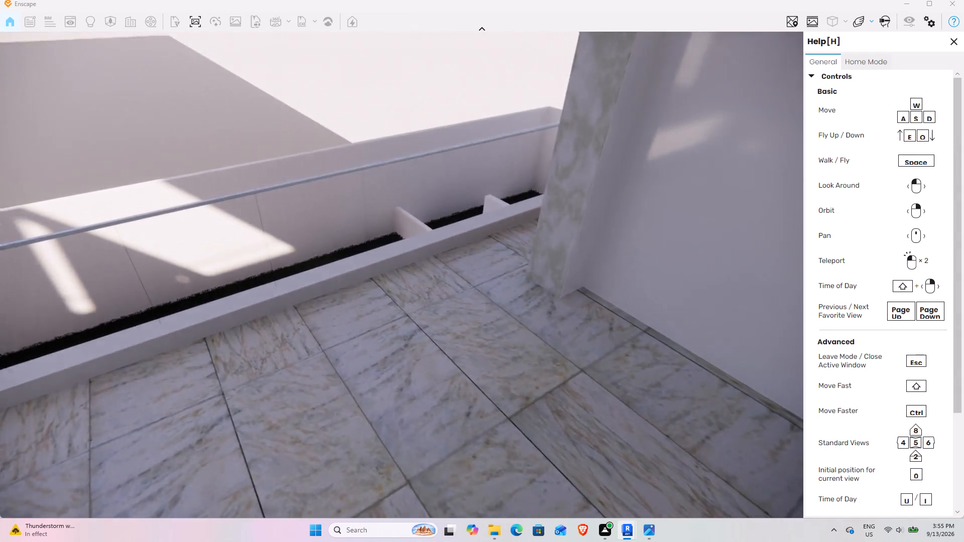
drag(402, 274, 402, 275)
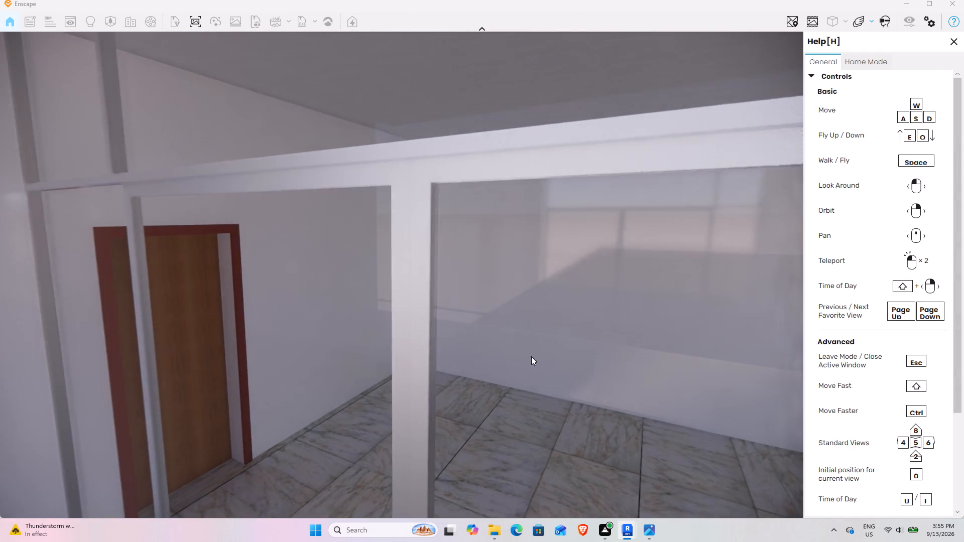
Enter the upper-floor room behind the glass partition and examine the marble corridor and its adjoining glazed room.
scroll(523, 348, up, 3)
right_drag(421, 409, 402, 275)
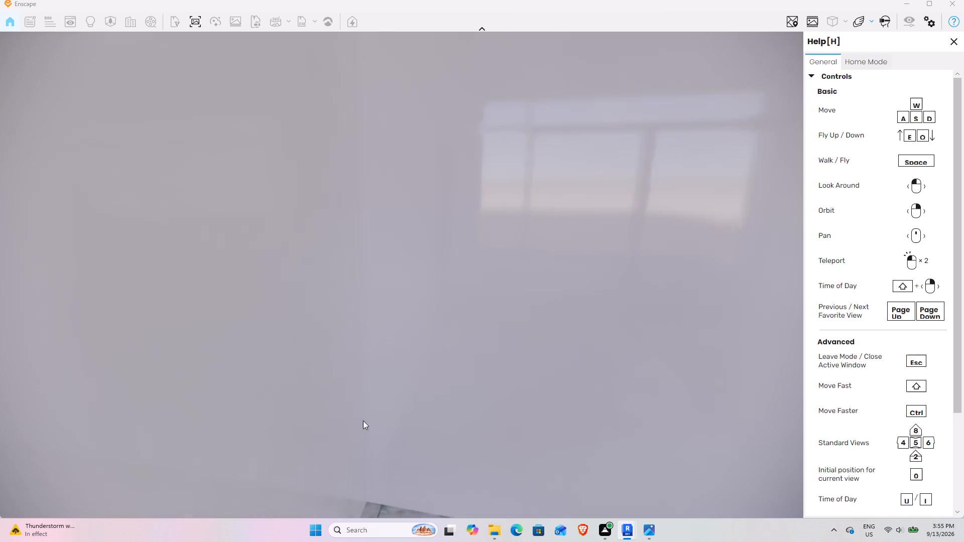
drag(363, 421, 402, 275)
drag(134, 377, 402, 275)
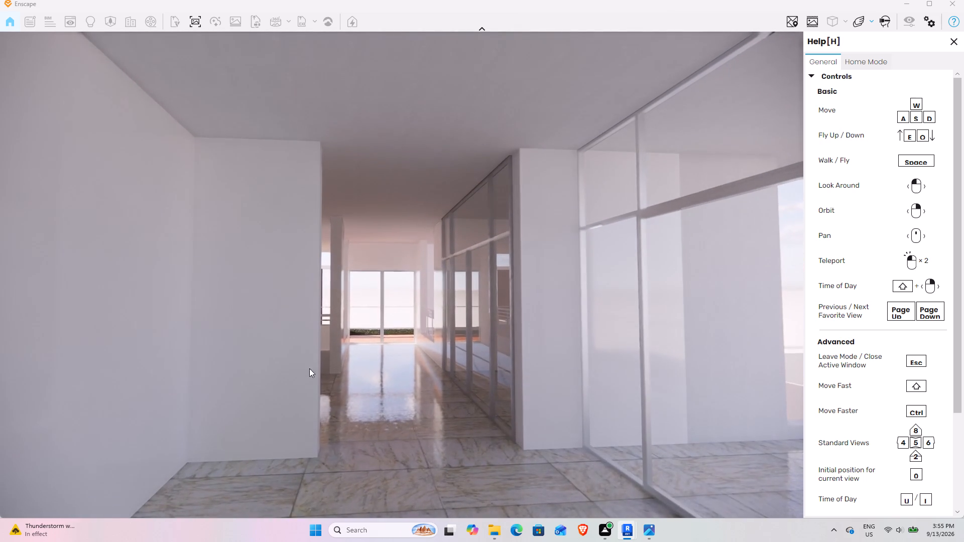
scroll(416, 306, up, 3)
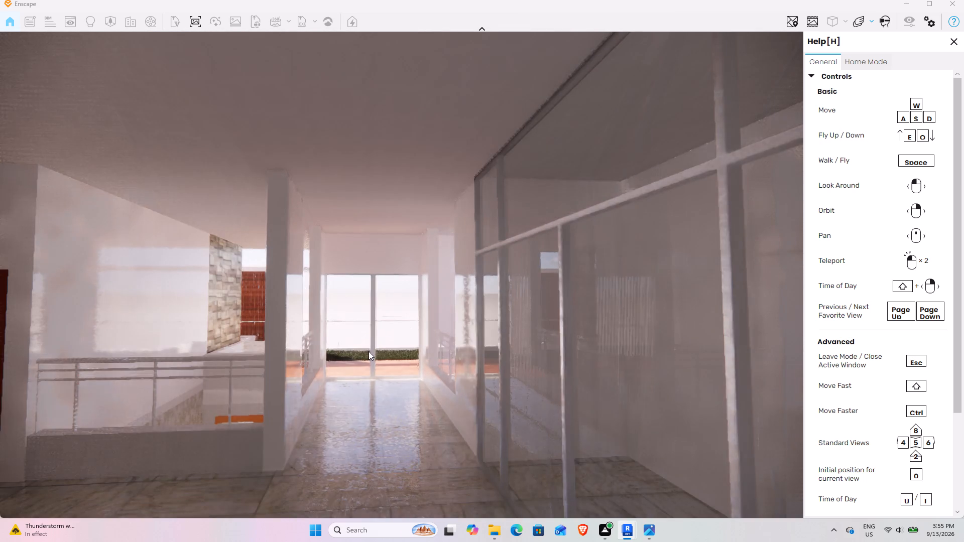
drag(369, 351, 402, 275)
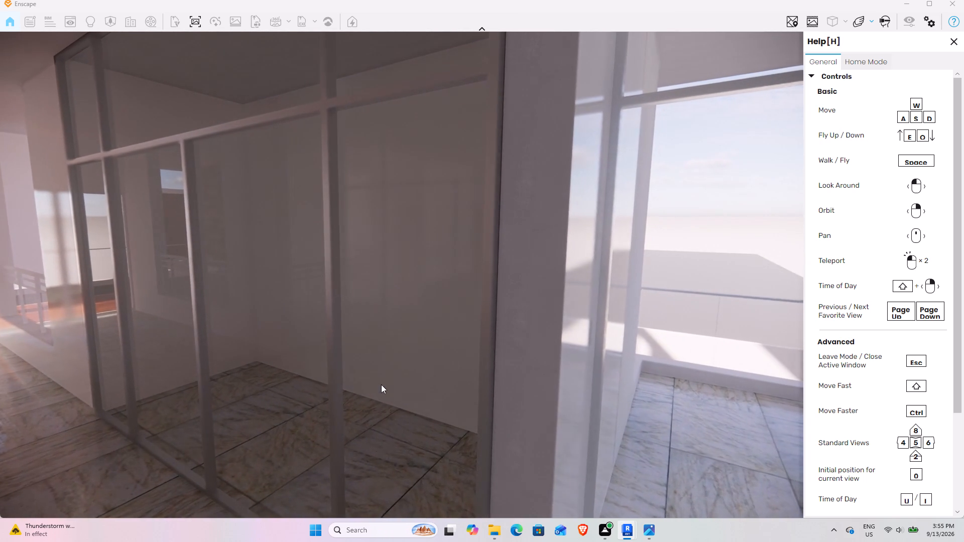
drag(103, 358, 407, 276)
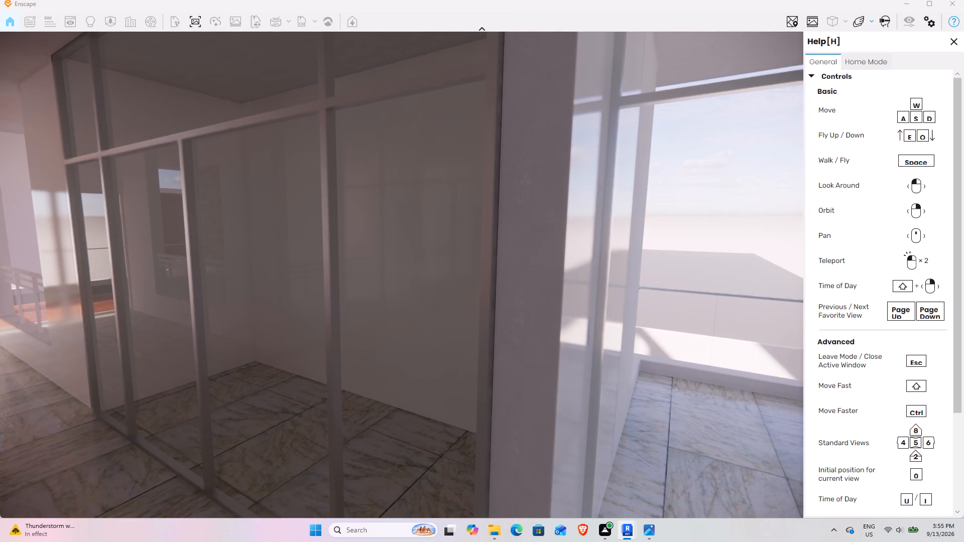
drag(407, 276, 402, 275)
right_drag(352, 288, 404, 275)
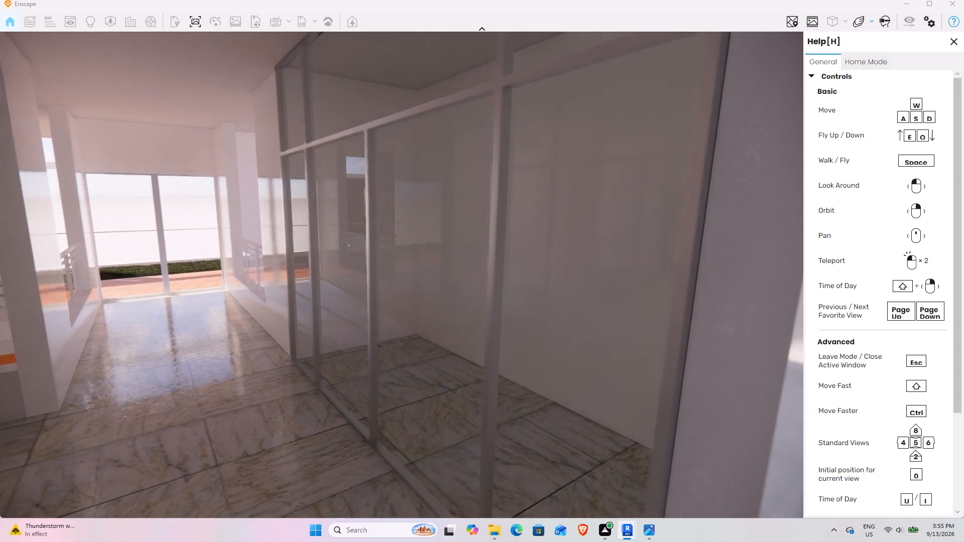
right_drag(404, 275, 402, 275)
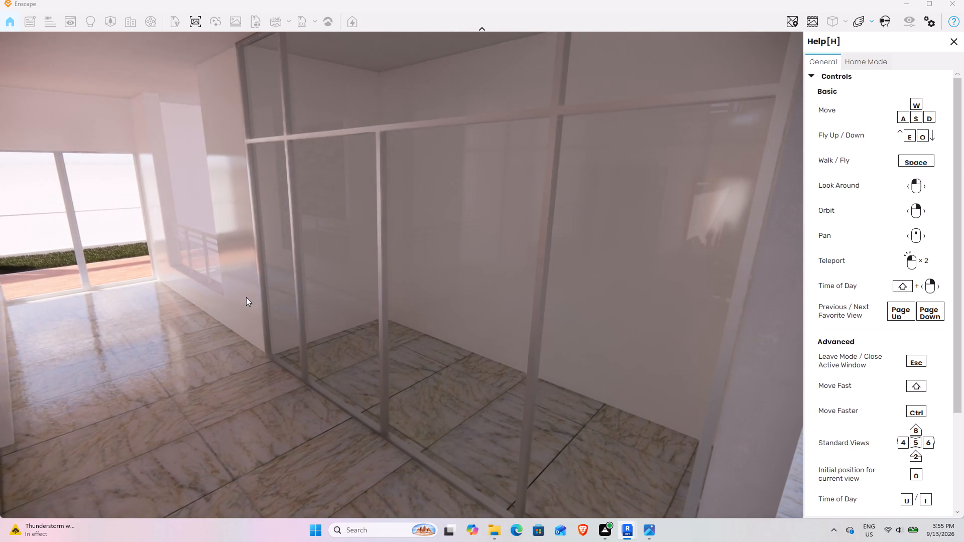
Examine the upper-floor stair landing, including the white open-tread staircase, the wooden doors and the railing overlooking the void.
drag(235, 297, 402, 275)
scroll(502, 242, up, 2)
drag(405, 270, 400, 274)
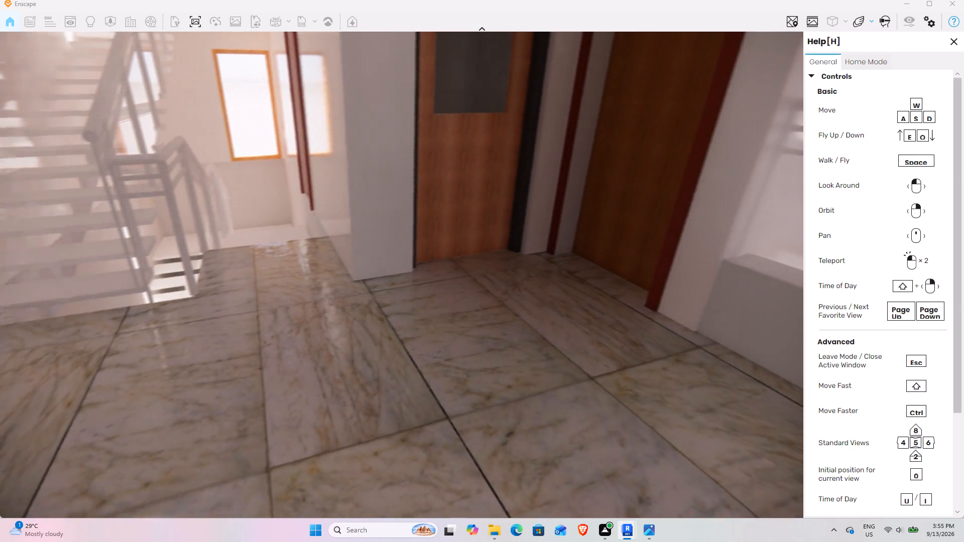
drag(400, 274, 402, 275)
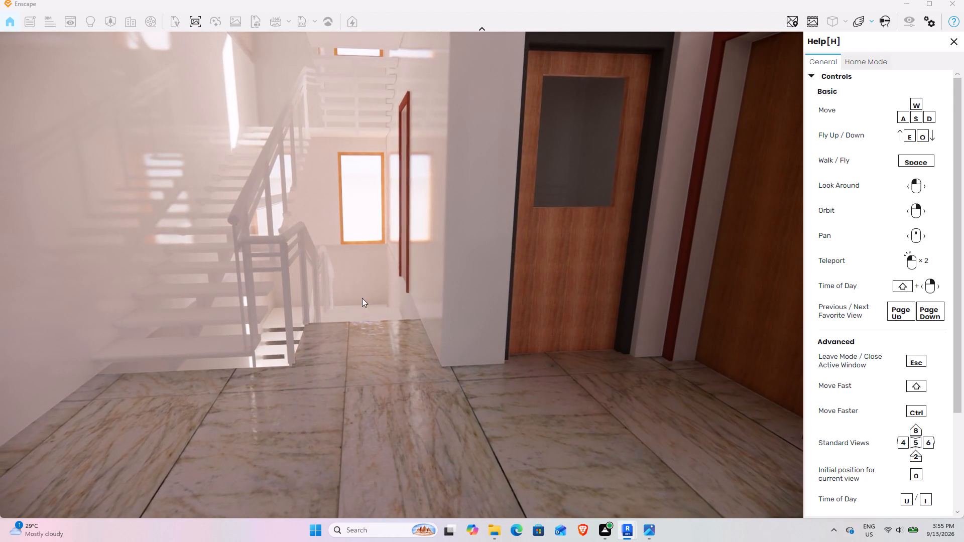
drag(534, 276, 402, 275)
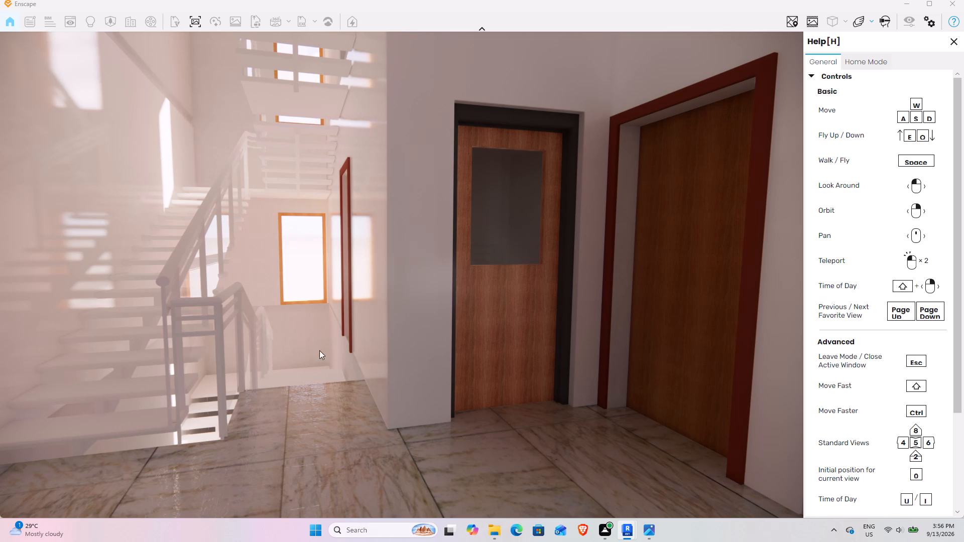
drag(569, 373, 402, 275)
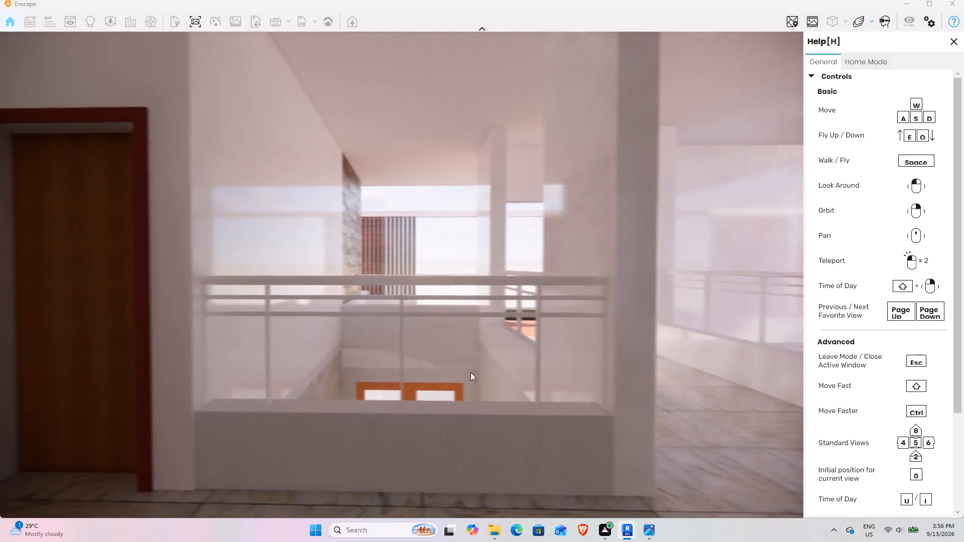
Examine the railed opening on the upper-floor landing, looking down the void to the orange-framed glass doors below.
drag(444, 371, 402, 275)
right_drag(436, 283, 403, 276)
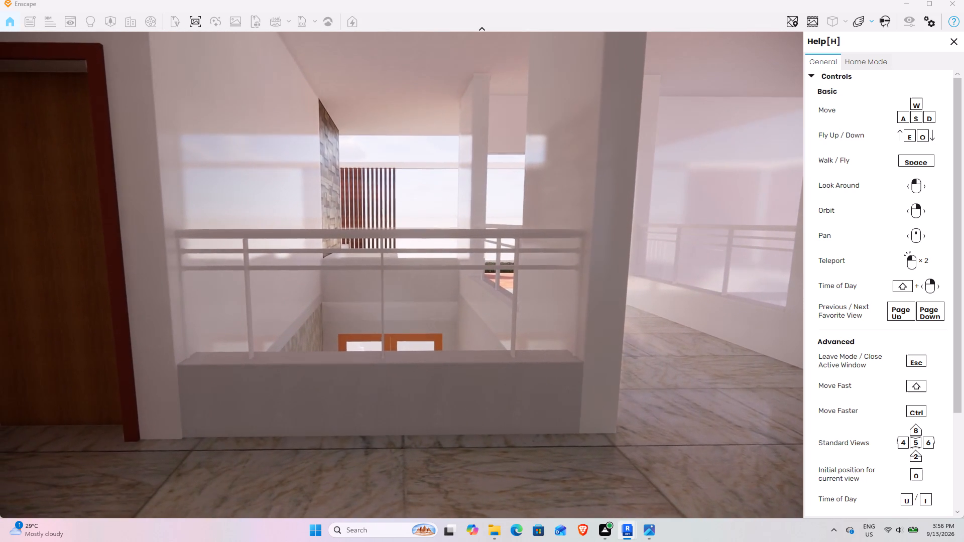
right_drag(403, 276, 402, 275)
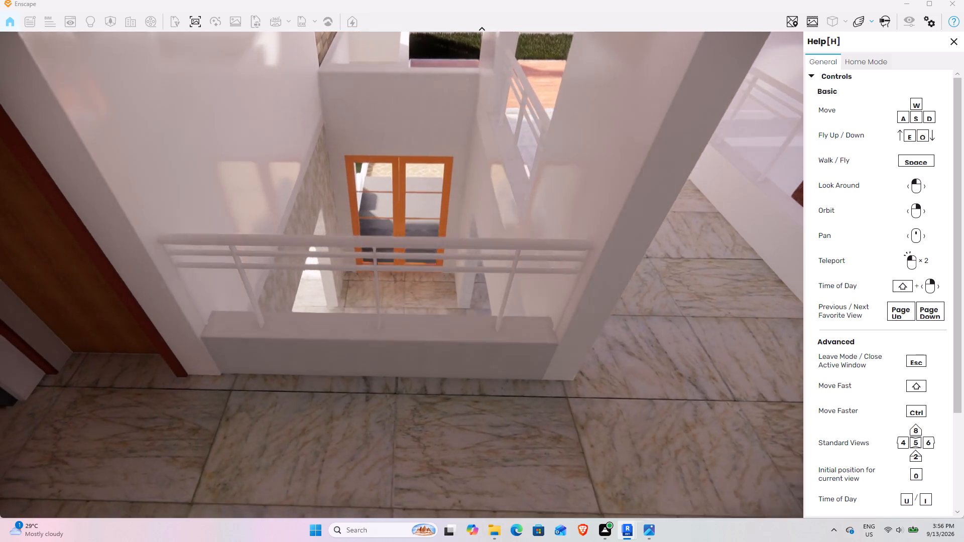
right_drag(402, 275, 401, 274)
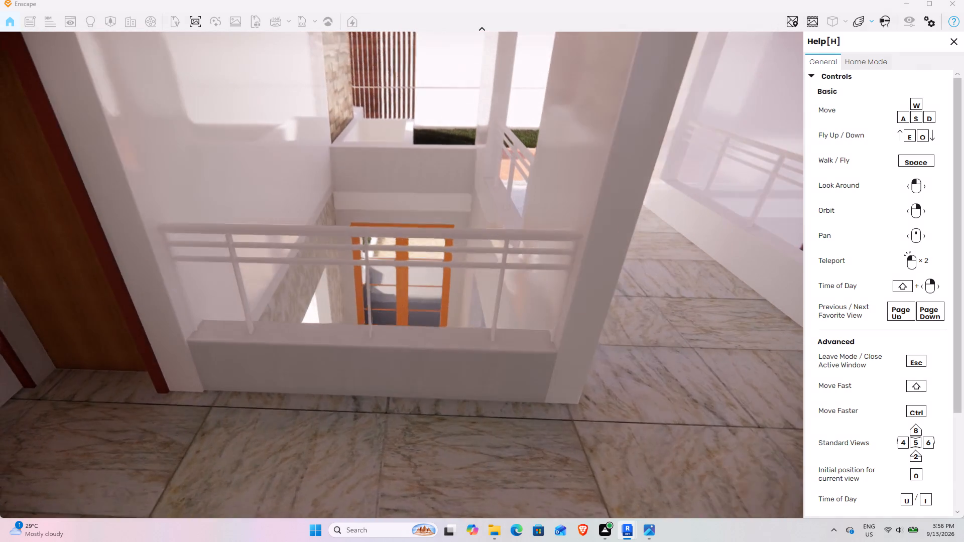
right_drag(401, 274, 402, 275)
Follow the marble corridor beside the void to the white-framed sliding door and examine the terrace through its glass.
drag(581, 287, 403, 275)
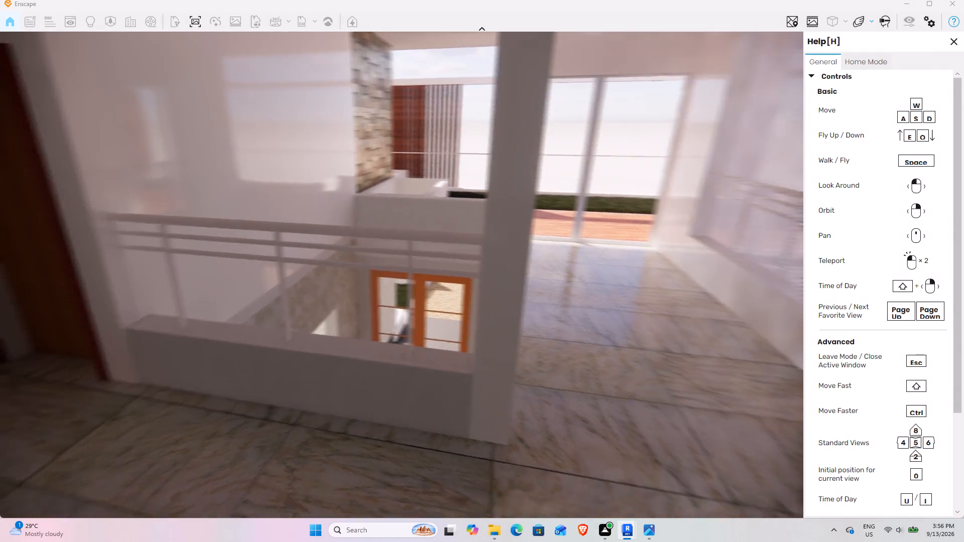
drag(403, 275, 402, 275)
scroll(545, 248, up, 1)
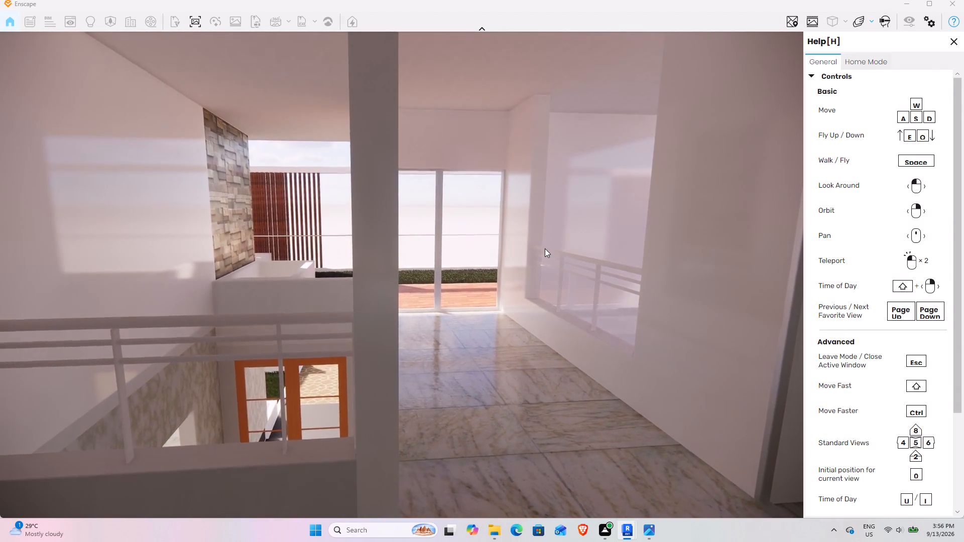
scroll(545, 248, up, 1)
drag(519, 289, 402, 275)
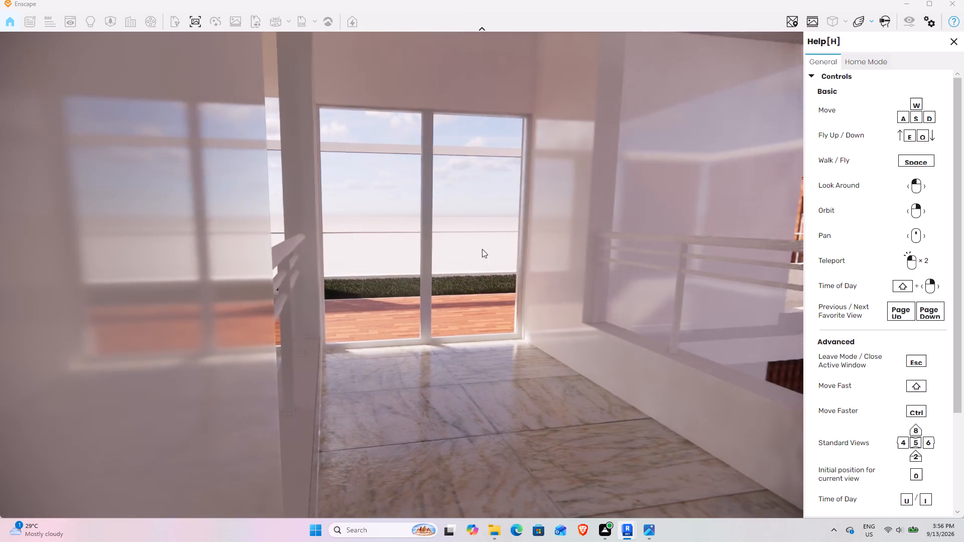
scroll(437, 198, up, 2)
right_drag(421, 295, 401, 275)
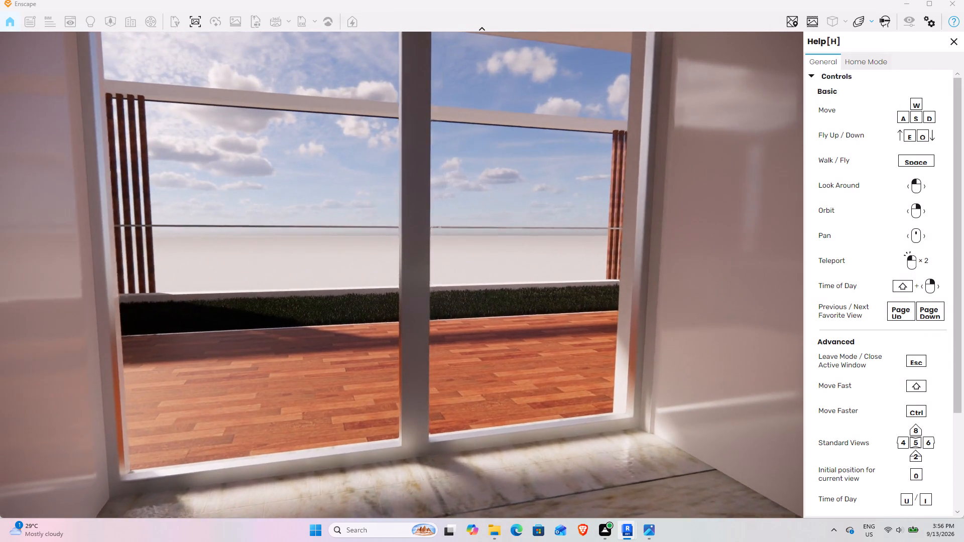
right_drag(401, 275, 402, 275)
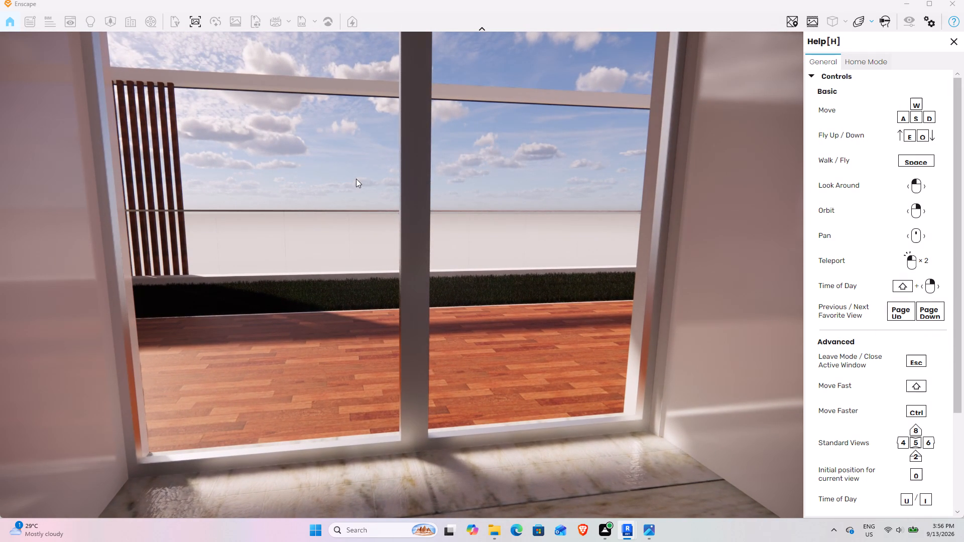
Pass through the sliding door and examine the terrace's wooden deck, grass strip, glass railing, slatted wood screens and white planter.
scroll(356, 179, up, 3)
scroll(388, 211, down, 1)
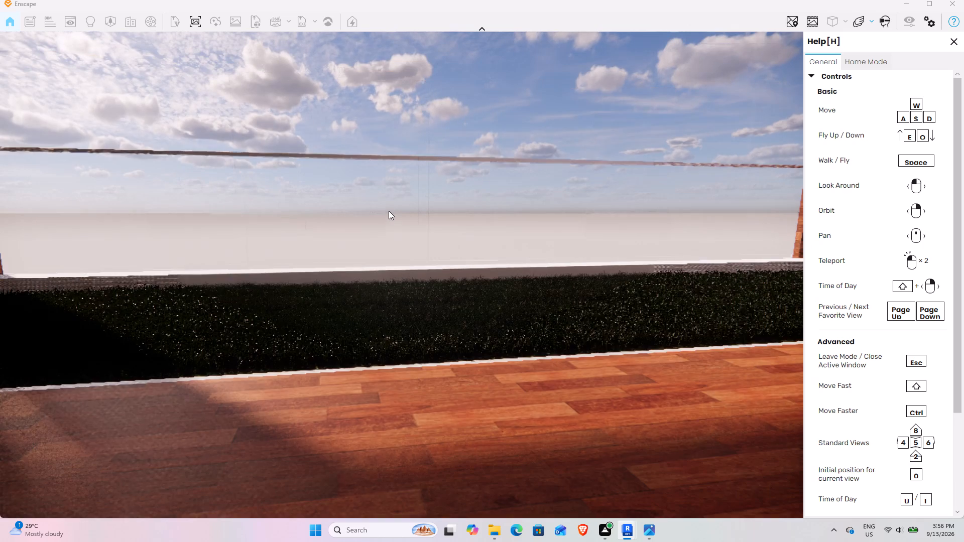
drag(389, 211, 402, 275)
right_drag(390, 214, 405, 276)
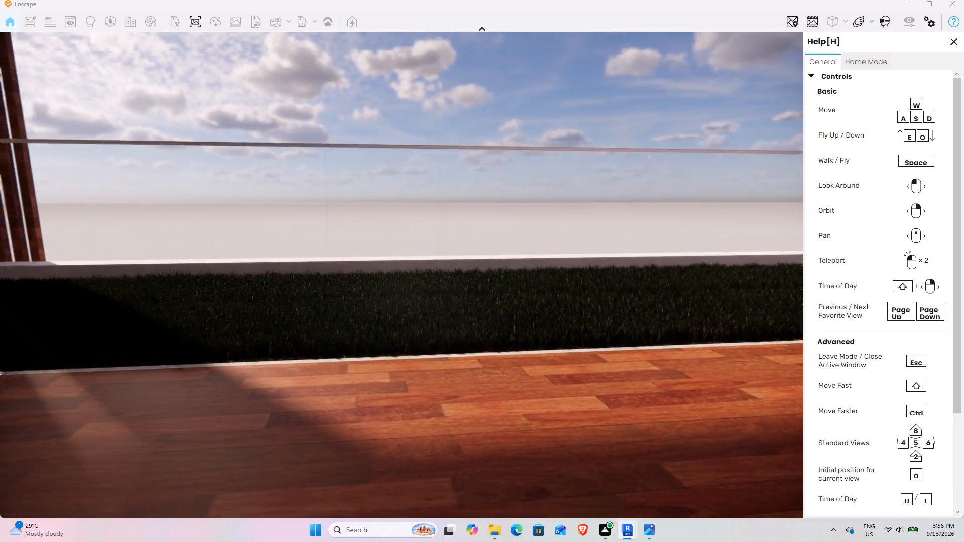
right_drag(405, 276, 402, 275)
drag(472, 220, 403, 274)
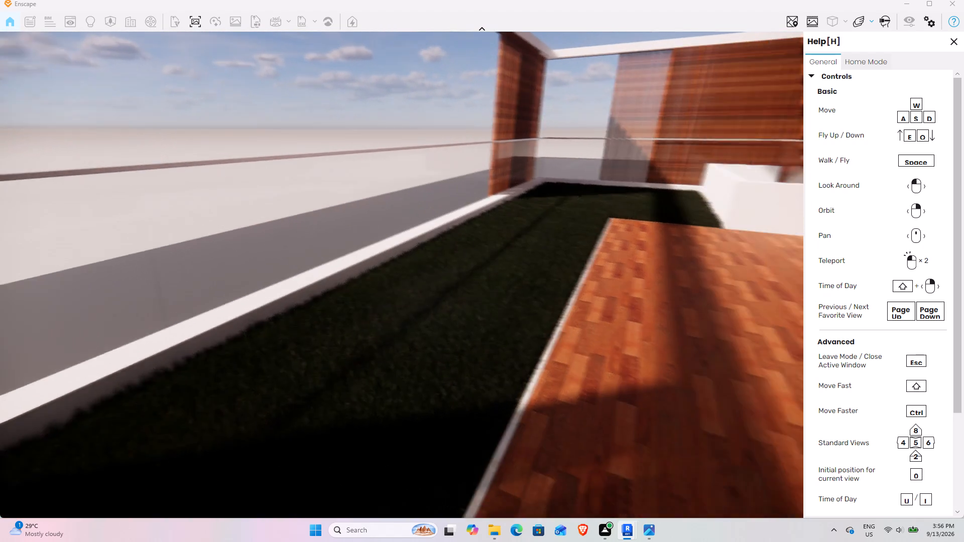
drag(403, 274, 402, 275)
scroll(409, 207, up, 2)
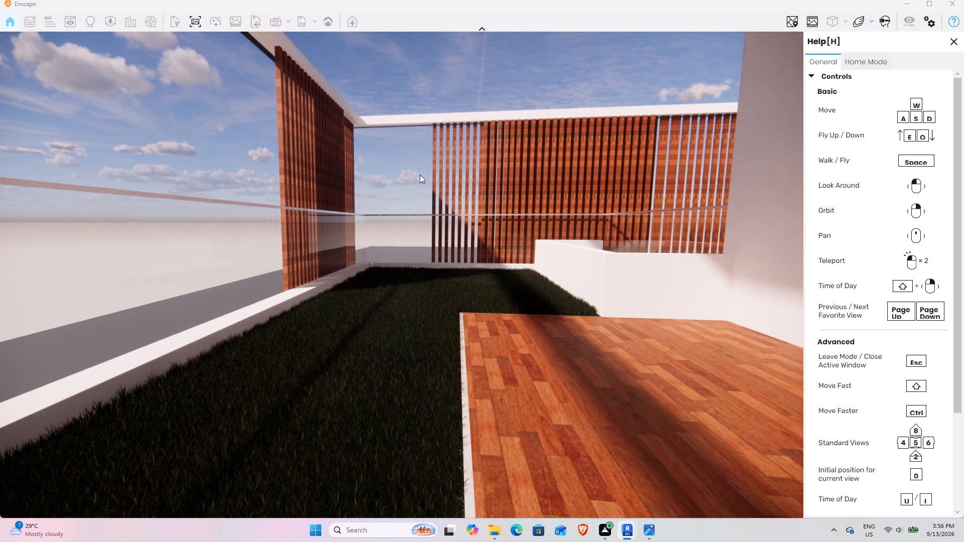
drag(342, 248, 403, 274)
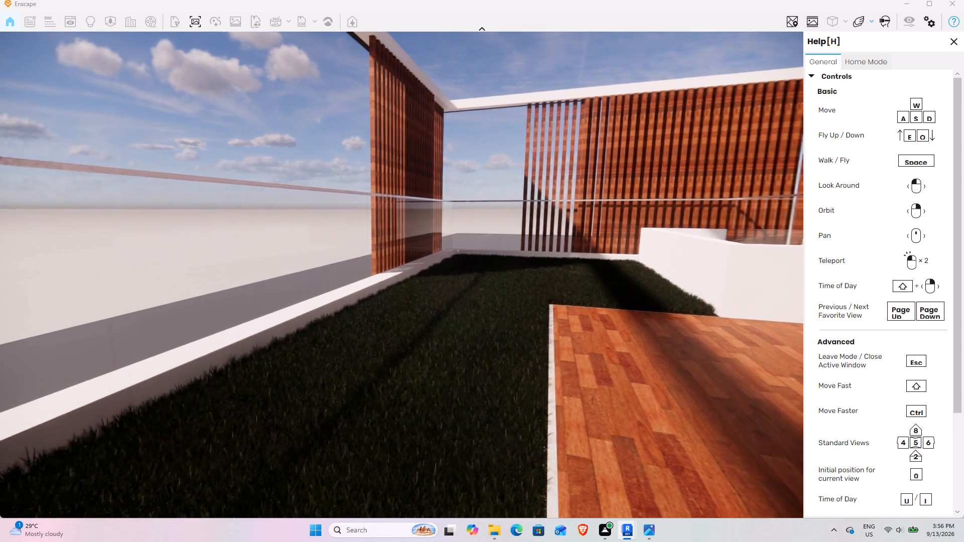
drag(403, 274, 402, 275)
right_drag(444, 207, 402, 275)
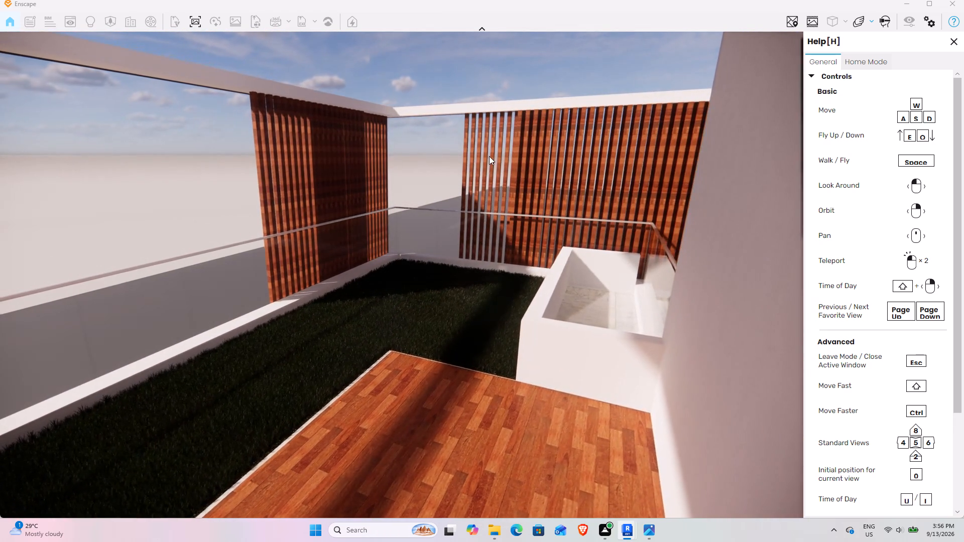
drag(207, 250, 402, 275)
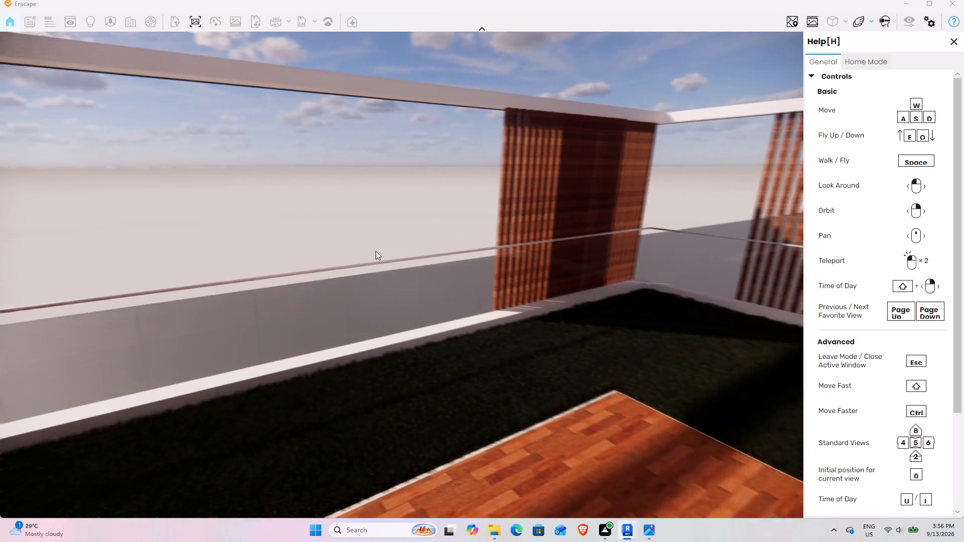
drag(413, 244, 402, 275)
Turn to the terrace's stone-clad end and examine its corner slatted screens, glass railing and overhead beam.
drag(485, 244, 401, 275)
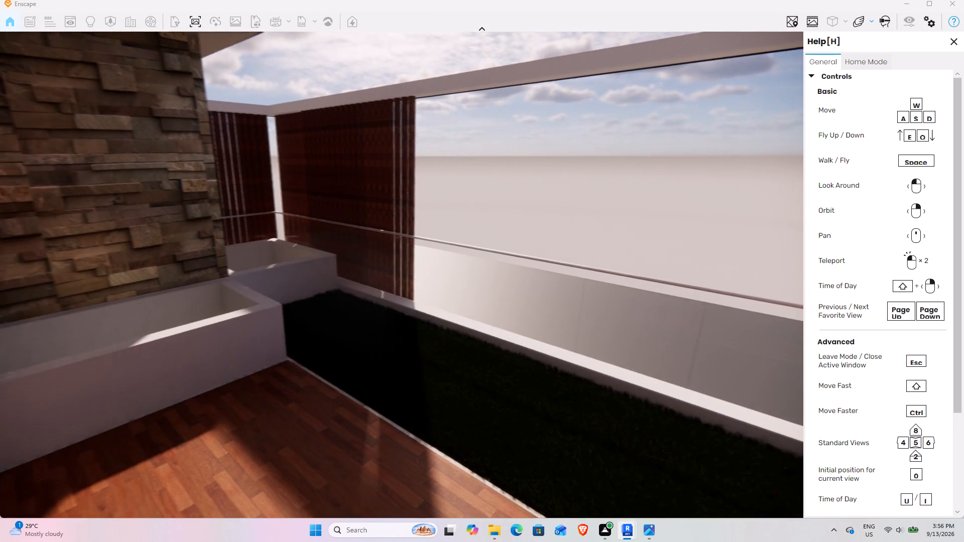
drag(401, 275, 402, 275)
scroll(384, 139, up, 2)
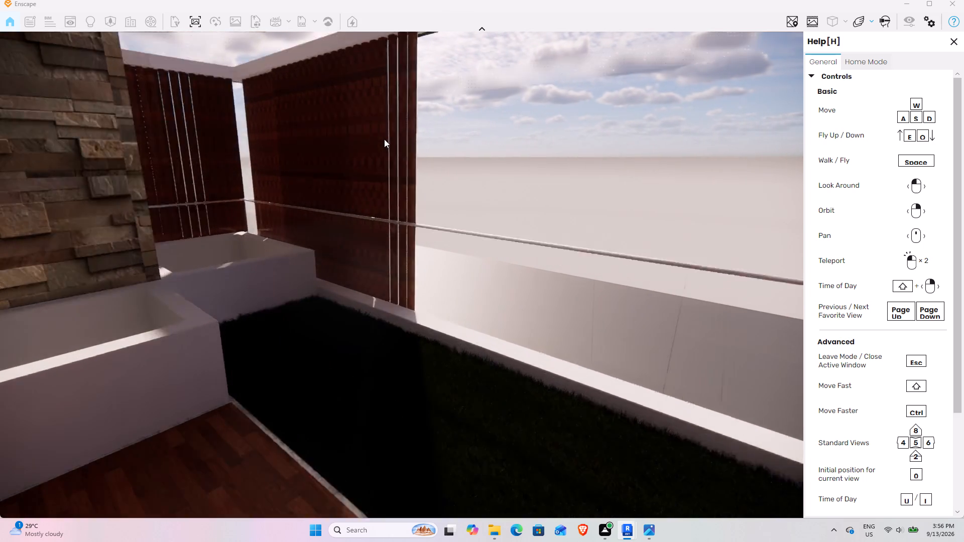
scroll(384, 139, up, 2)
scroll(379, 192, down, 2)
drag(379, 192, 403, 277)
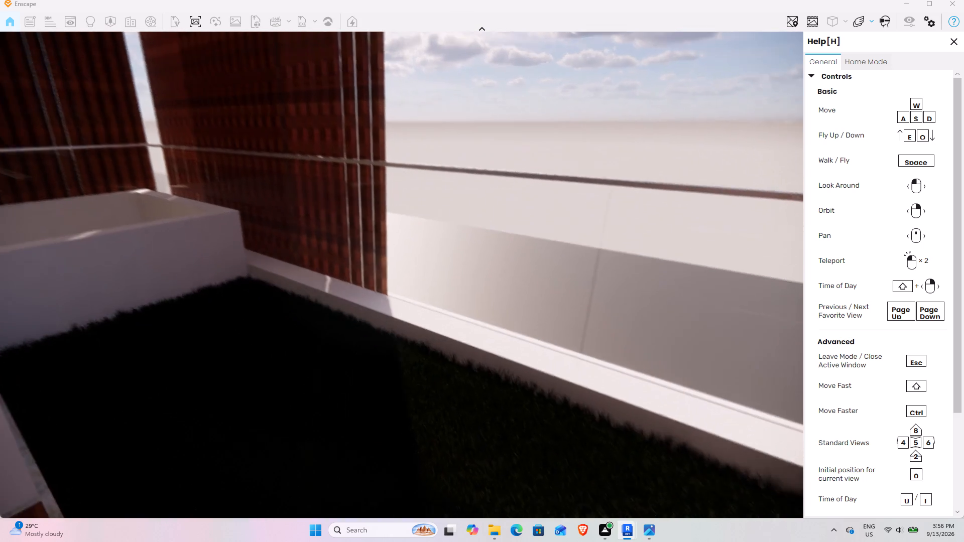
drag(403, 277, 402, 275)
scroll(301, 241, up, 2)
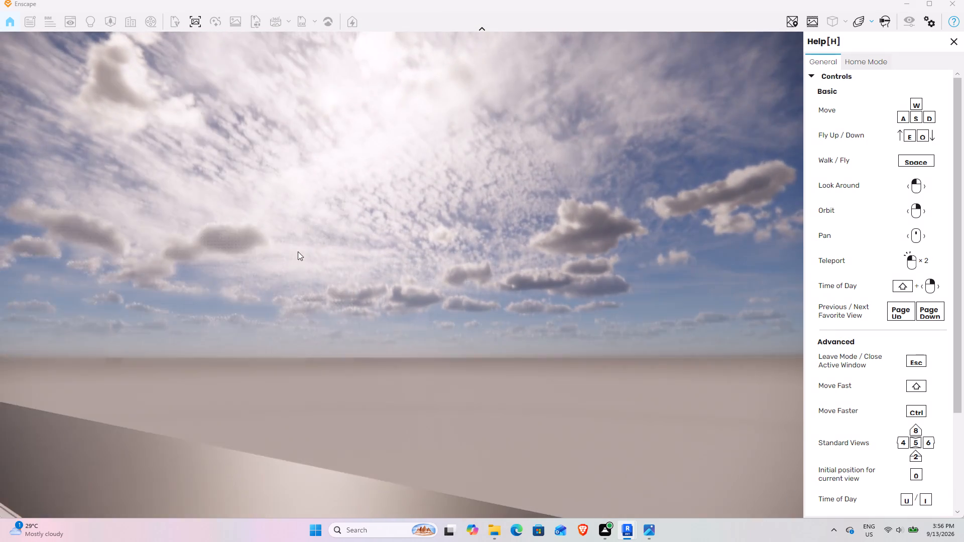
scroll(290, 280, down, 2)
right_drag(246, 312, 402, 275)
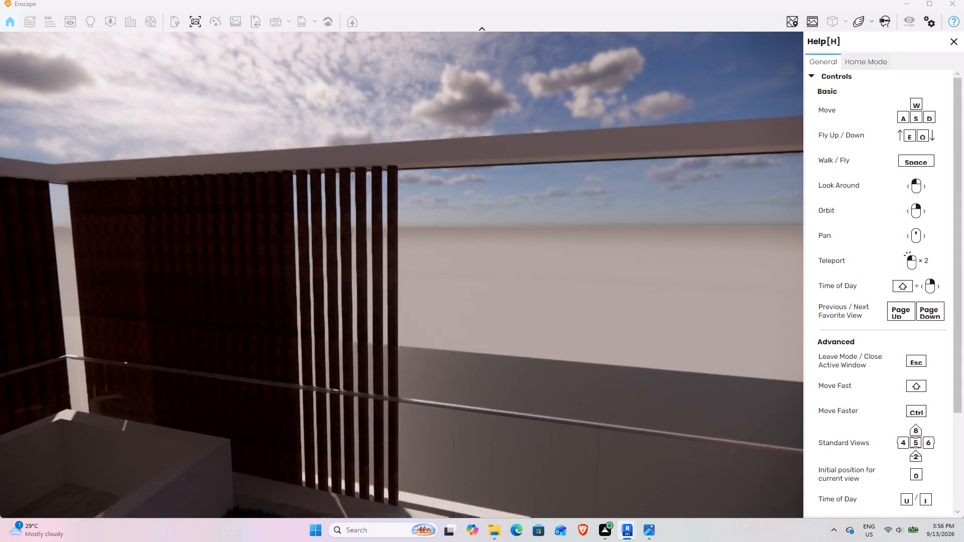
right_drag(402, 275, 402, 275)
scroll(235, 313, down, 2)
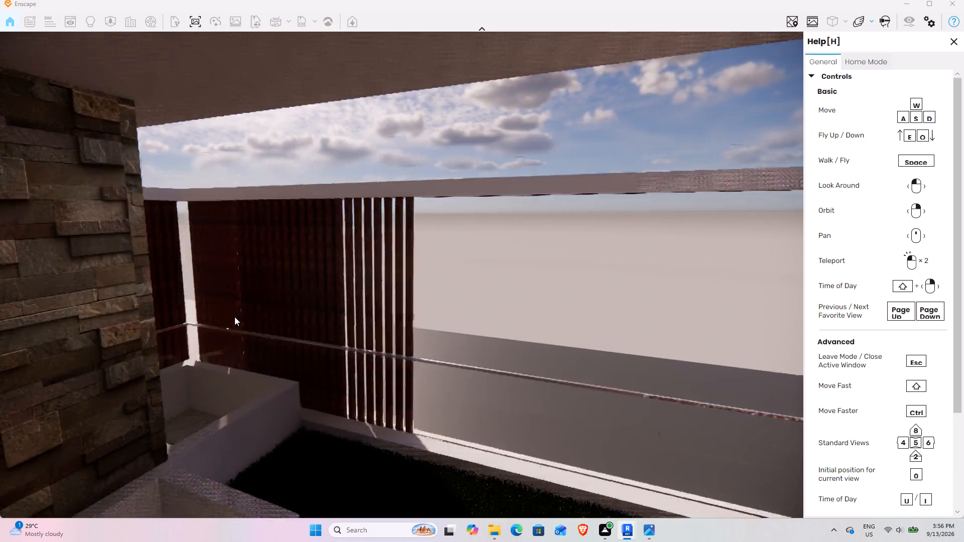
Look down at the white marble-floored planter boxes beside the stone wall, the adjoining grass strip and the deck.
scroll(380, 324, up, 2)
drag(345, 336, 401, 274)
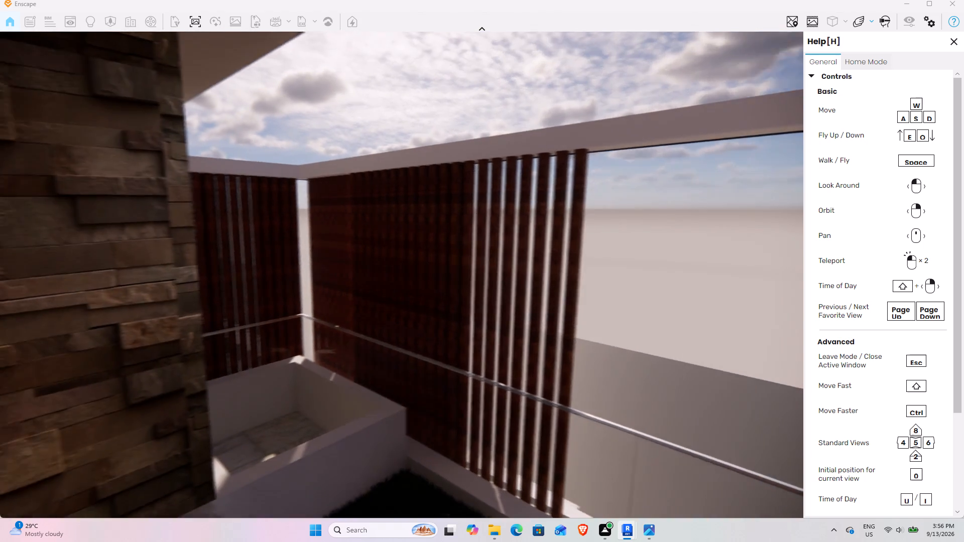
drag(401, 274, 402, 275)
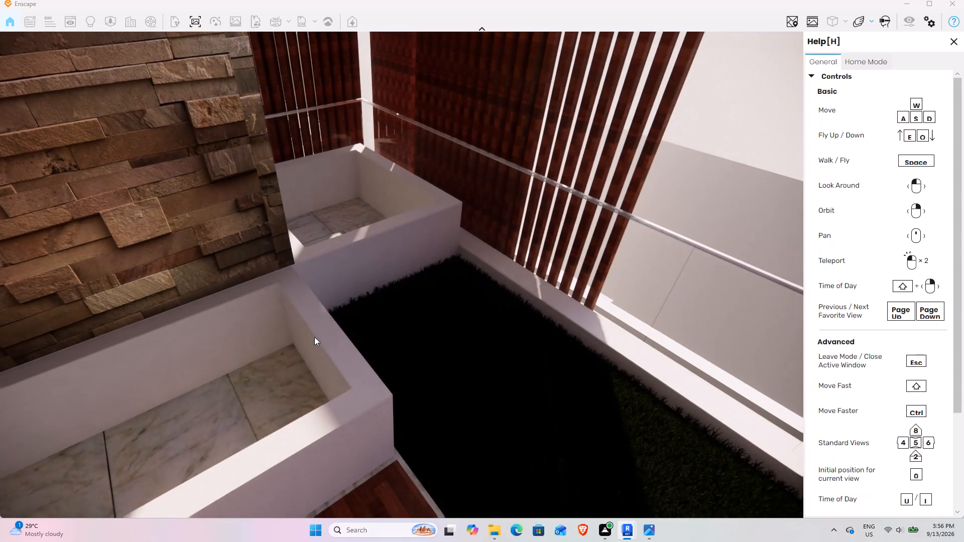
drag(322, 334, 402, 275)
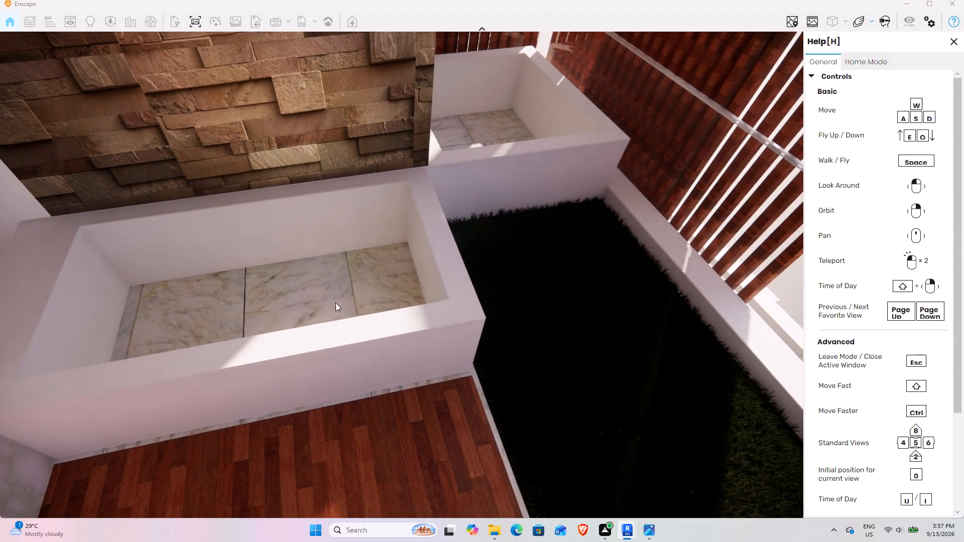
drag(479, 288, 407, 276)
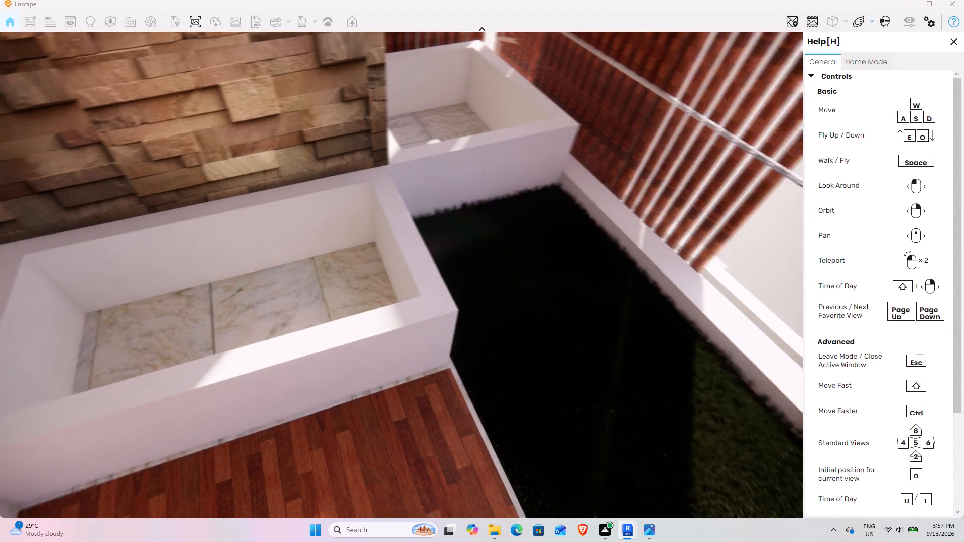
drag(407, 276, 402, 275)
drag(331, 287, 402, 275)
Turn back across the terrace and pull away outside to examine its sliding-door wall, slatted front screens and the paved yard below.
drag(272, 326, 409, 270)
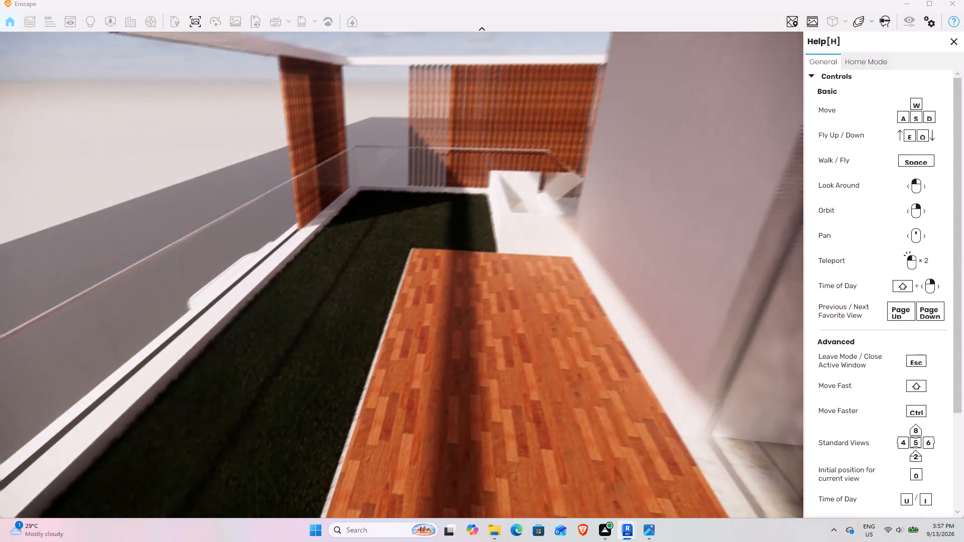
drag(409, 270, 402, 275)
drag(162, 372, 402, 275)
scroll(167, 372, down, 3)
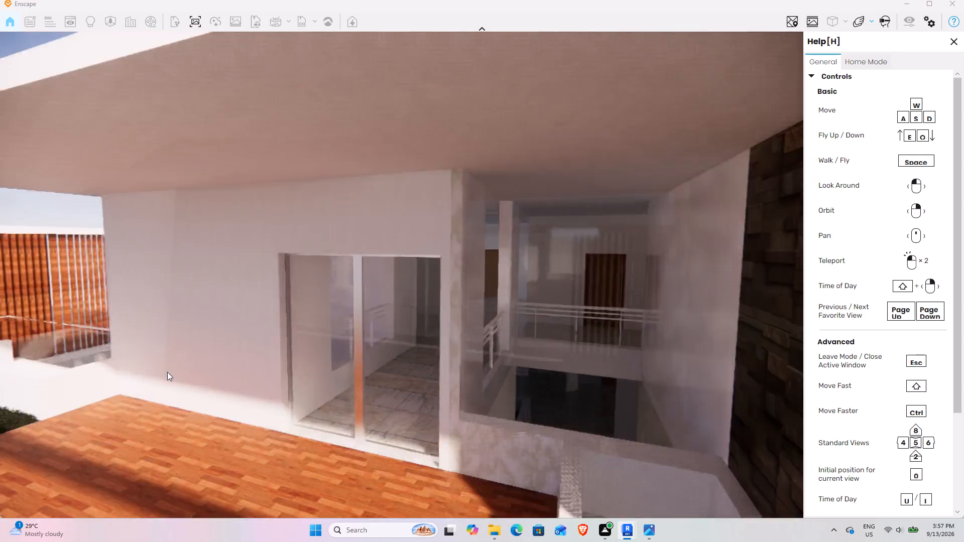
scroll(167, 372, down, 4)
drag(175, 368, 402, 275)
right_drag(134, 339, 402, 275)
right_drag(154, 231, 400, 279)
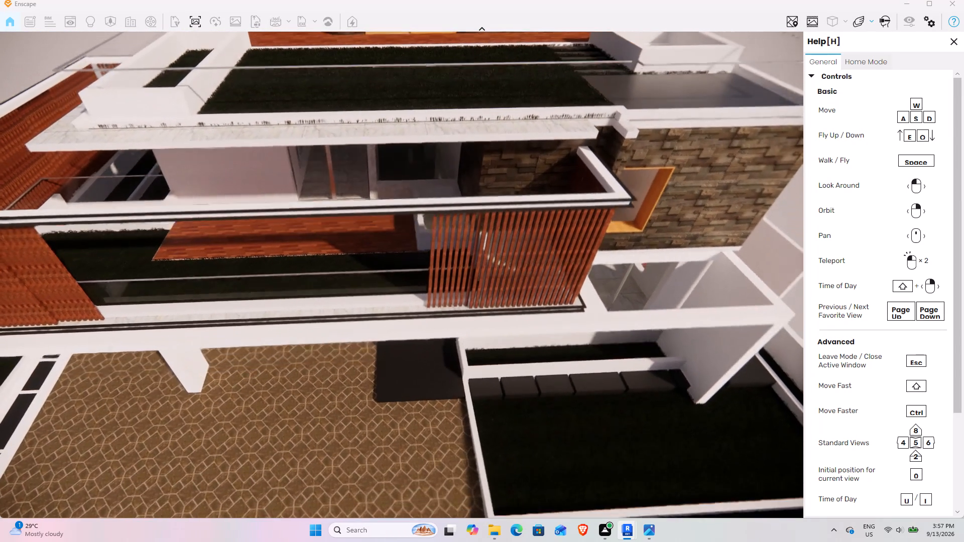
right_drag(400, 279, 402, 275)
Approach the top-floor roof garden and examine its stone-clad wall, orange-framed sliding door, wooden deck and lawn.
drag(157, 226, 402, 275)
scroll(280, 216, up, 2)
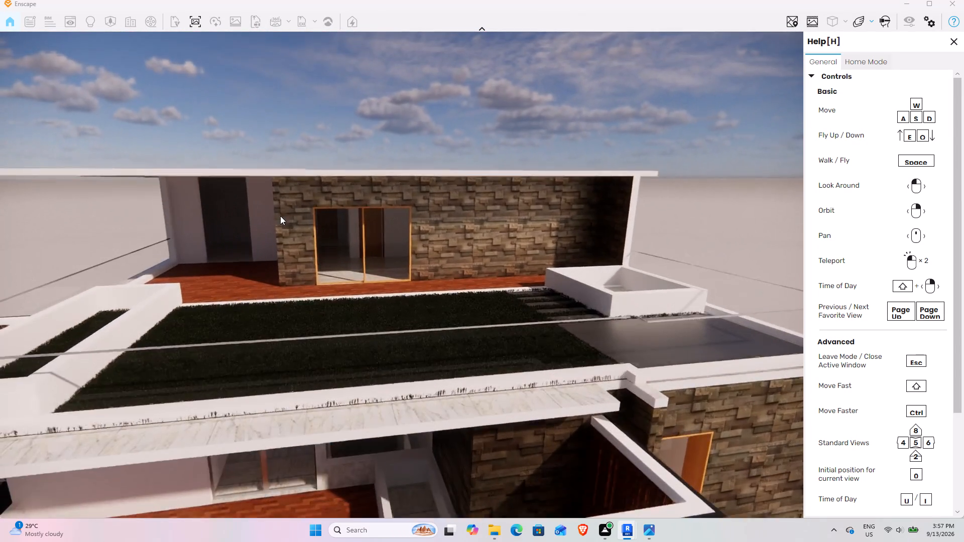
scroll(280, 216, up, 4)
drag(290, 287, 405, 275)
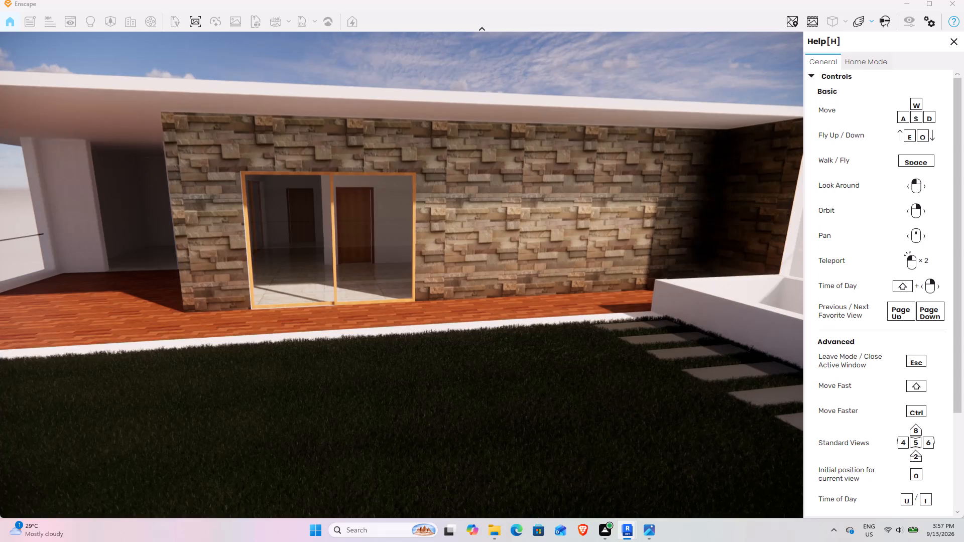
drag(405, 275, 402, 275)
Look around the roof garden to examine its stepping slabs, white planter boxes, lawn edge and wooden deck.
scroll(309, 243, up, 2)
scroll(286, 278, up, 2)
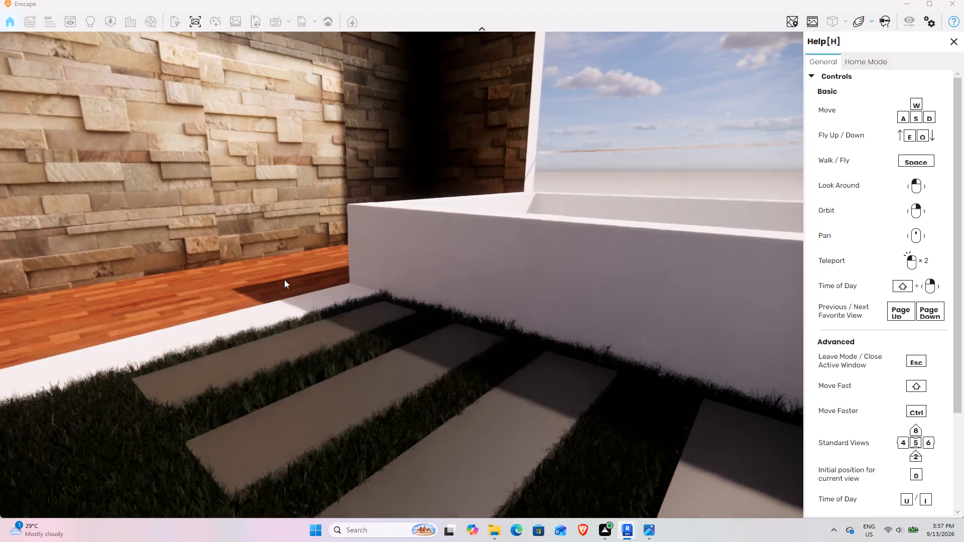
scroll(274, 286, down, 2)
drag(214, 301, 400, 275)
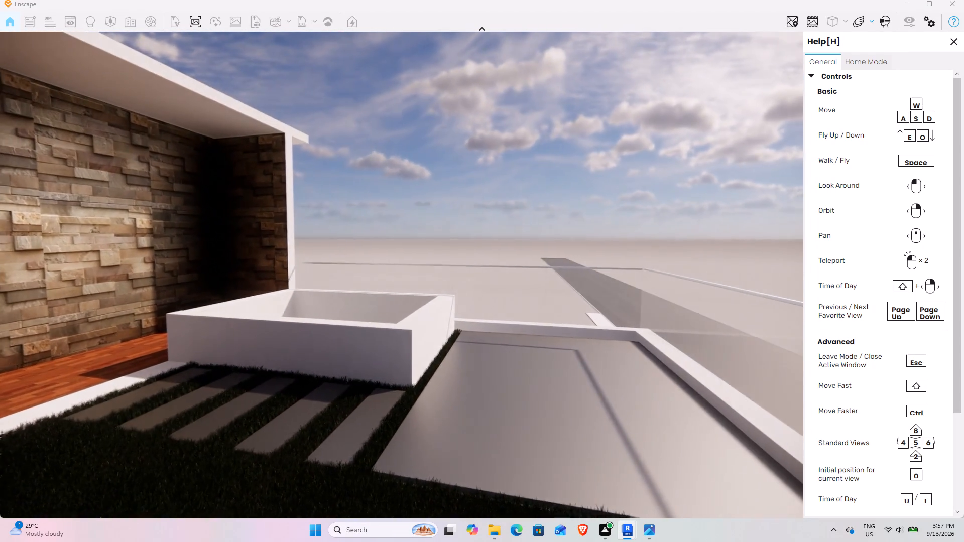
drag(400, 275, 401, 275)
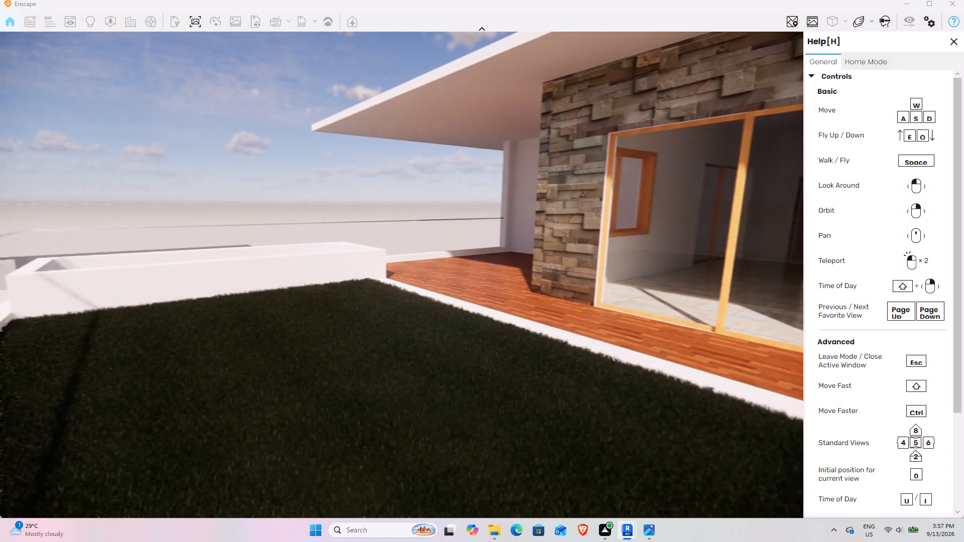
drag(401, 275, 402, 275)
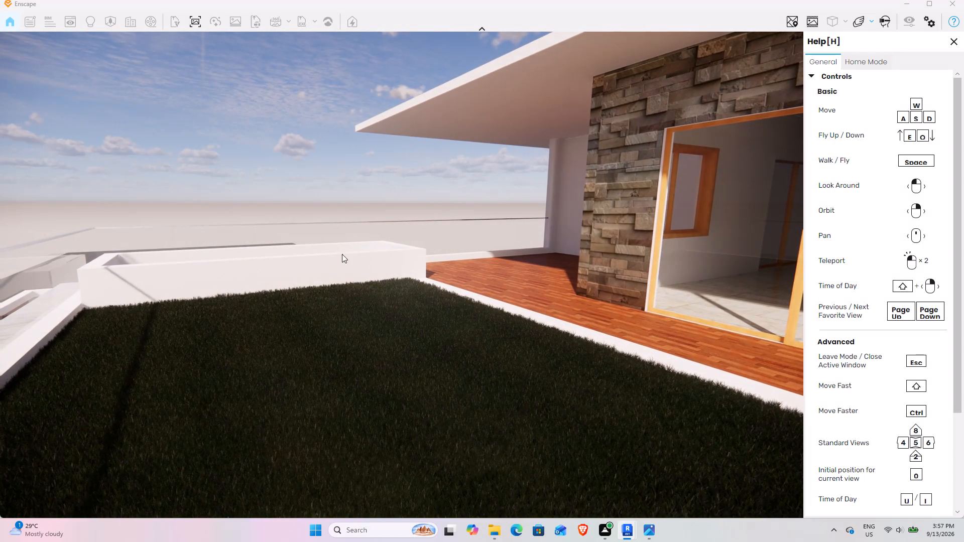
scroll(319, 227, up, 1)
drag(394, 291, 403, 274)
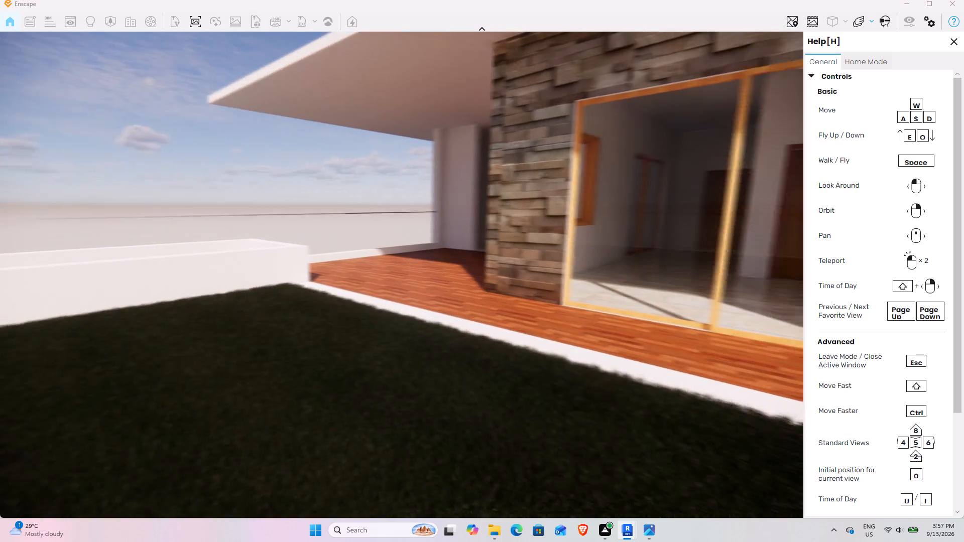
drag(403, 274, 402, 275)
Enter the top floor through the sliding door and examine the marble-floored hall, half-glazed wooden door and stairwell.
scroll(561, 204, up, 3)
drag(435, 311, 402, 275)
scroll(487, 243, up, 3)
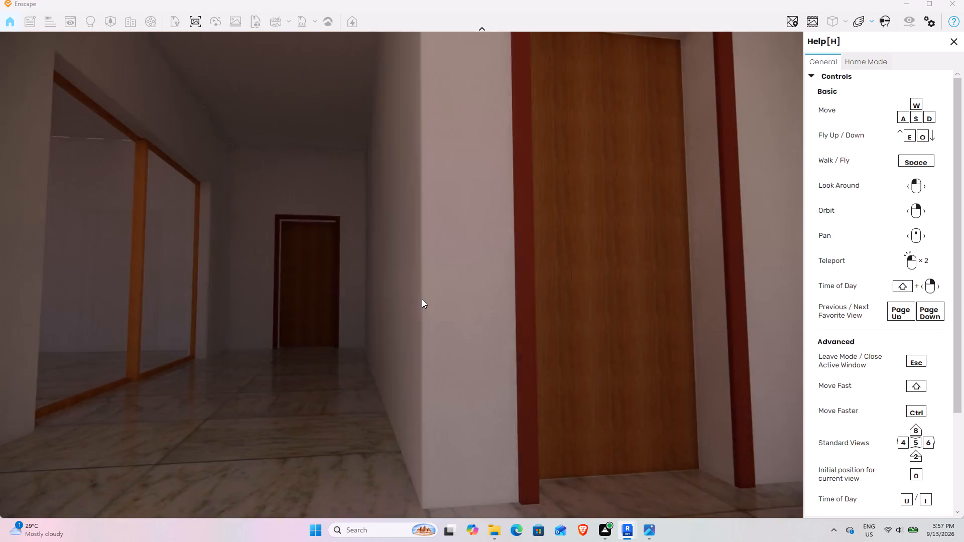
drag(420, 361, 401, 275)
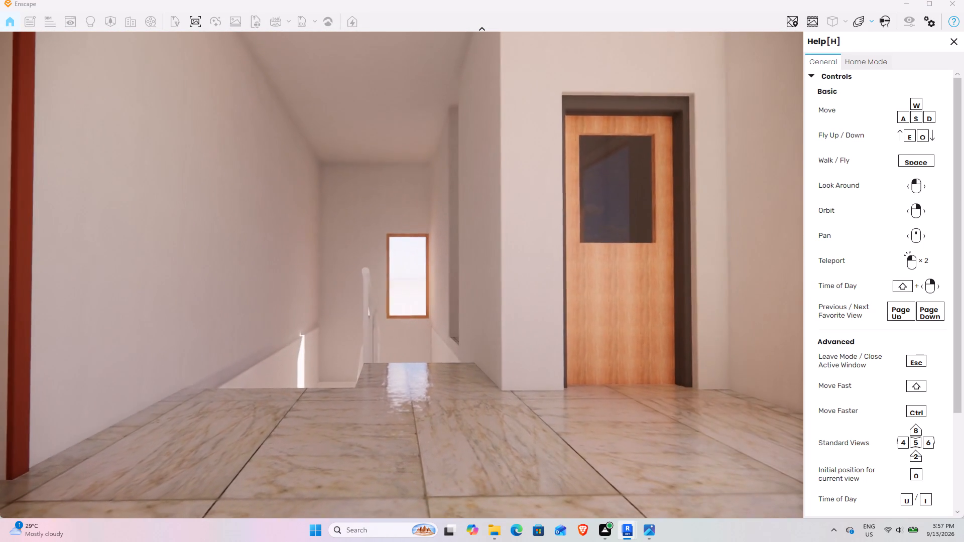
drag(401, 275, 402, 275)
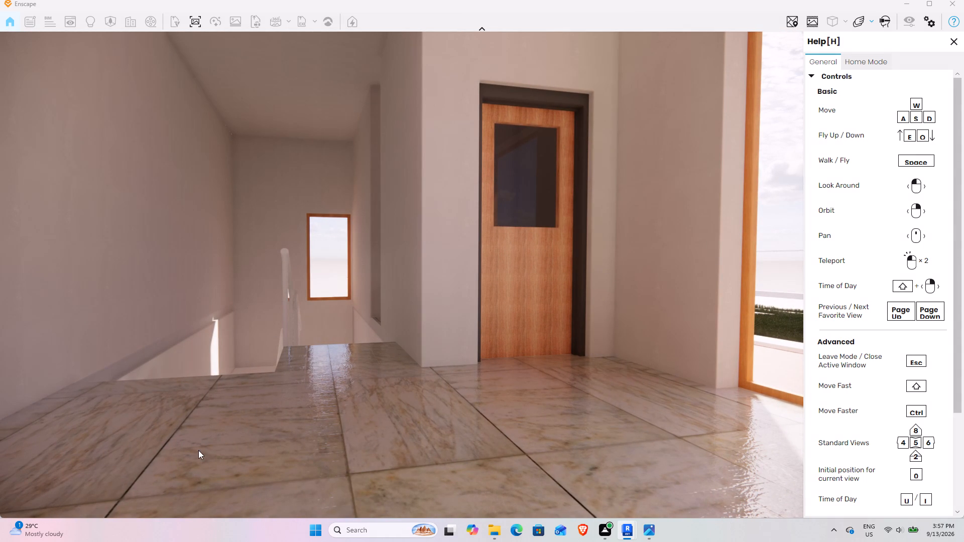
drag(117, 449, 402, 275)
Turn into the top-floor corridor and examine its orange-framed glass partition, the adjoining room and the red-framed end door.
drag(202, 439, 202, 438)
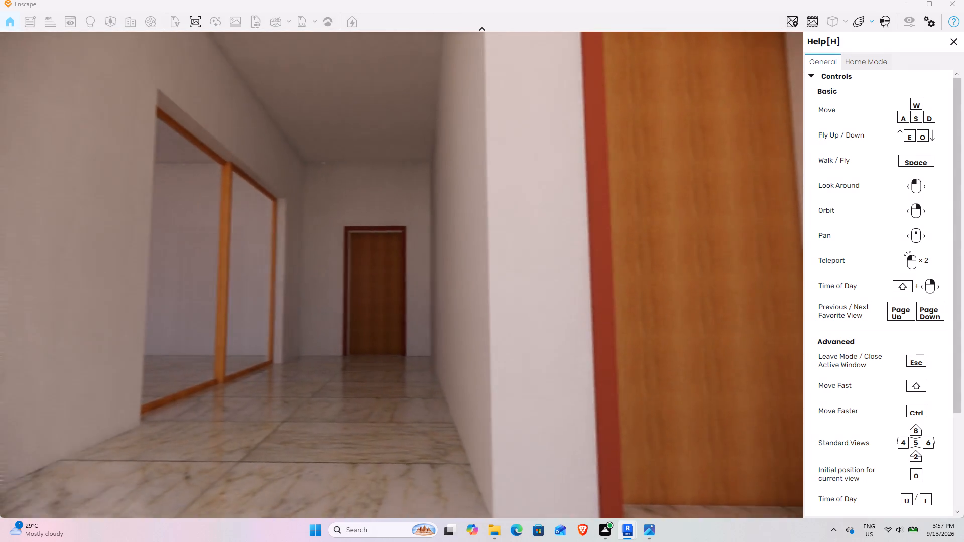
drag(202, 438, 402, 275)
scroll(324, 393, up, 4)
scroll(286, 424, down, 3)
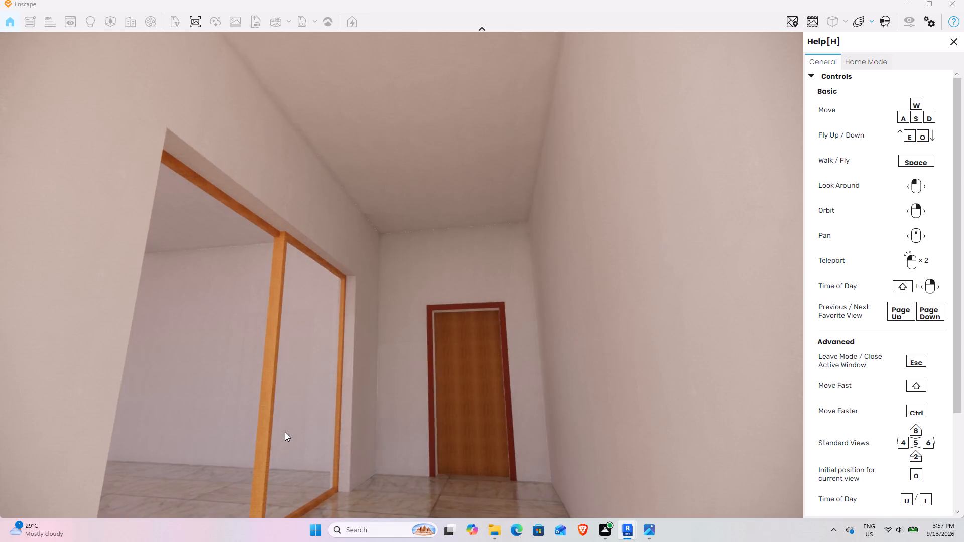
scroll(285, 432, up, 1)
drag(285, 432, 402, 275)
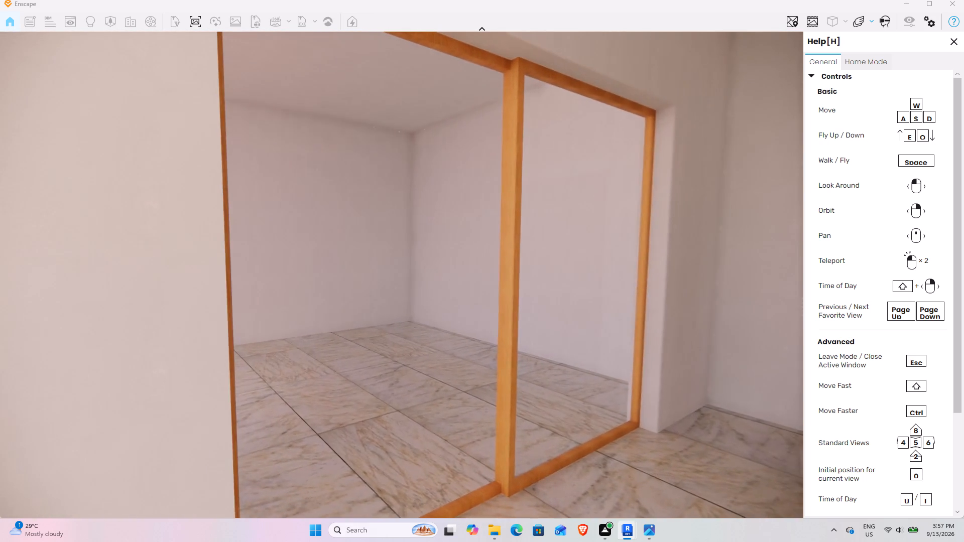
drag(402, 275, 402, 275)
scroll(387, 303, up, 1)
scroll(386, 303, down, 2)
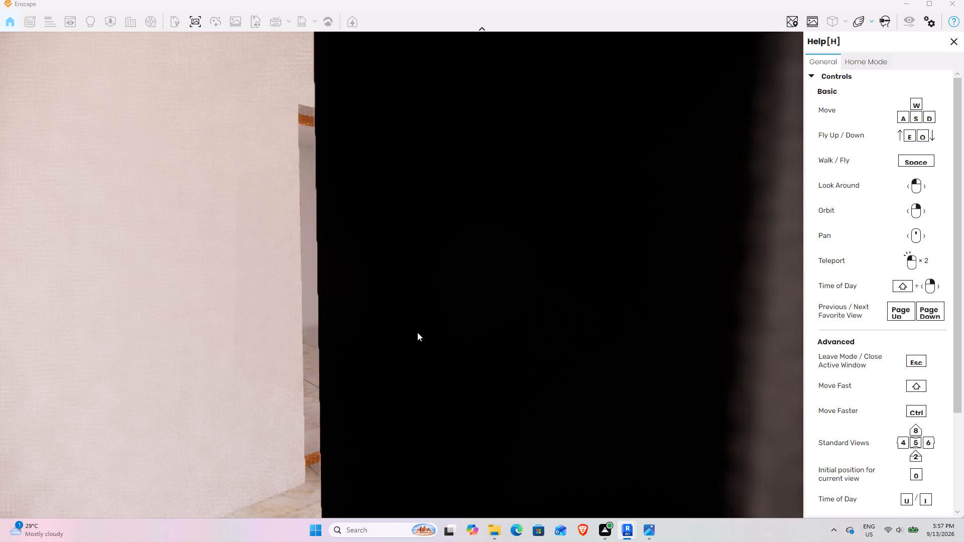
scroll(385, 345, up, 2)
scroll(385, 345, down, 1)
drag(423, 382, 402, 275)
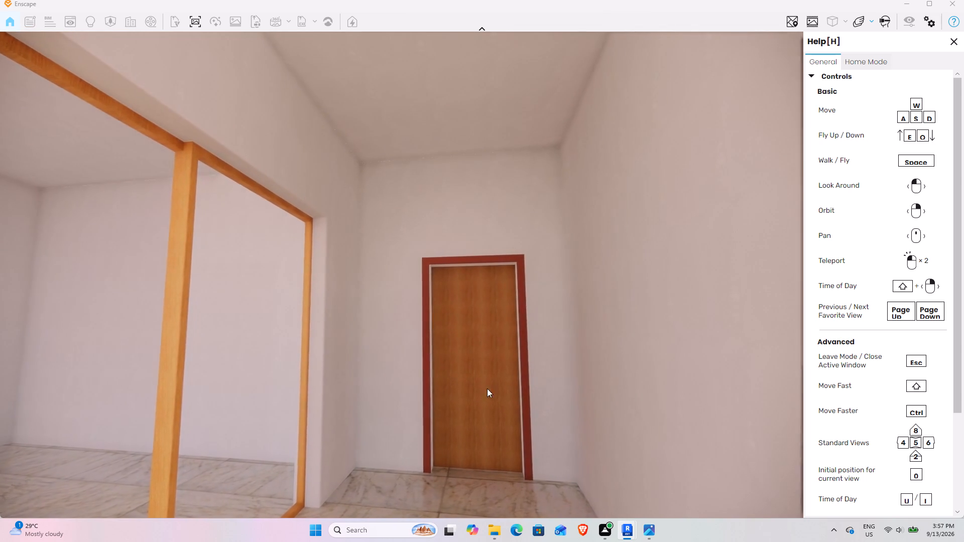
scroll(501, 375, up, 2)
drag(508, 405, 402, 275)
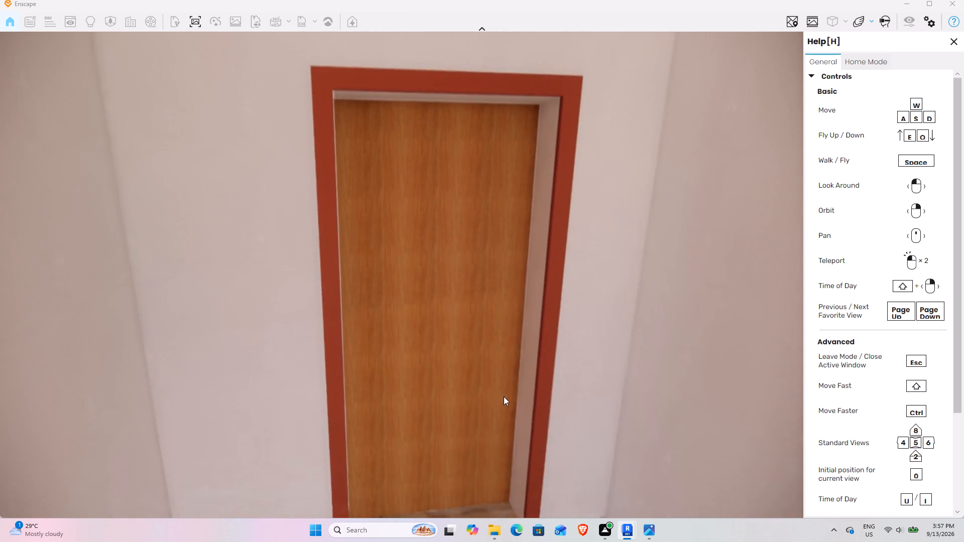
Pass through the corridor's end door and examine the room's marble floor, window, dark wall-mounted slab and walls.
scroll(437, 227, up, 3)
scroll(397, 247, down, 1)
drag(335, 256, 402, 273)
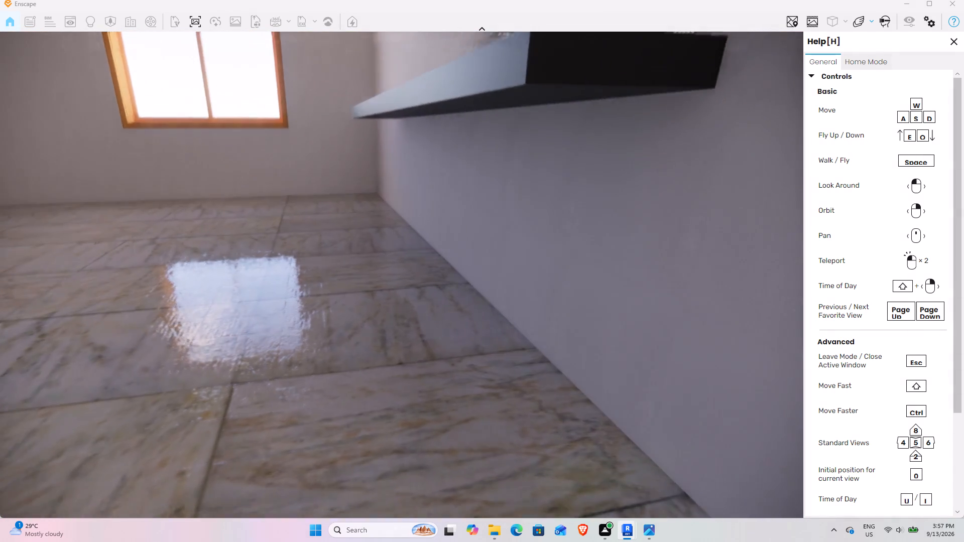
drag(402, 273, 402, 275)
drag(310, 259, 401, 275)
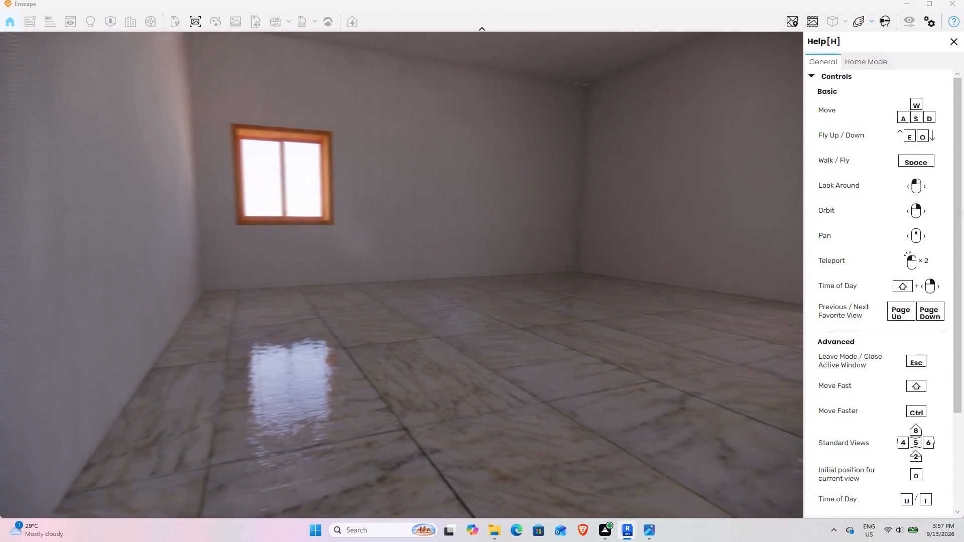
drag(401, 275, 402, 275)
drag(182, 276, 402, 275)
drag(327, 275, 402, 275)
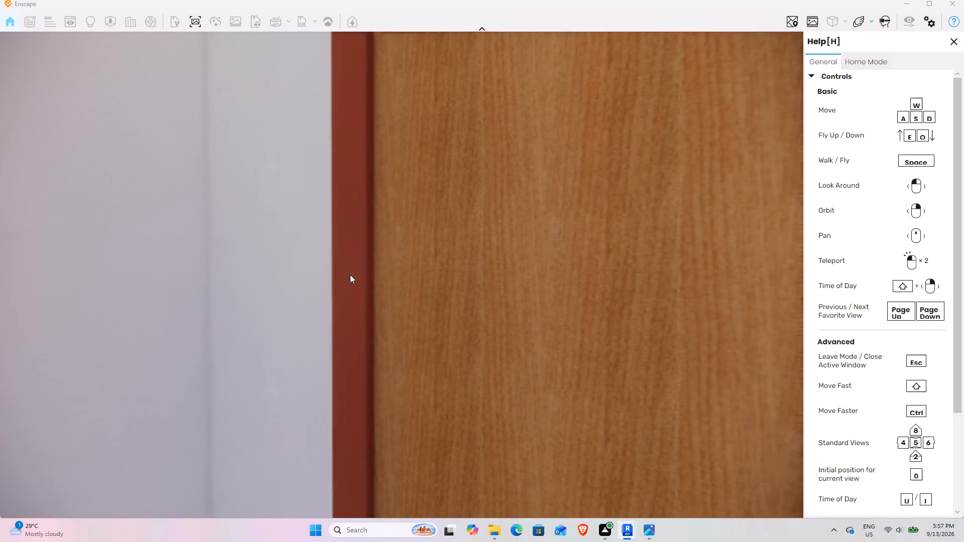
Move through the neighbouring top-floor rooms to examine their orange-framed windows, walls and sunlit marble floors.
scroll(554, 249, up, 1)
drag(543, 294, 401, 275)
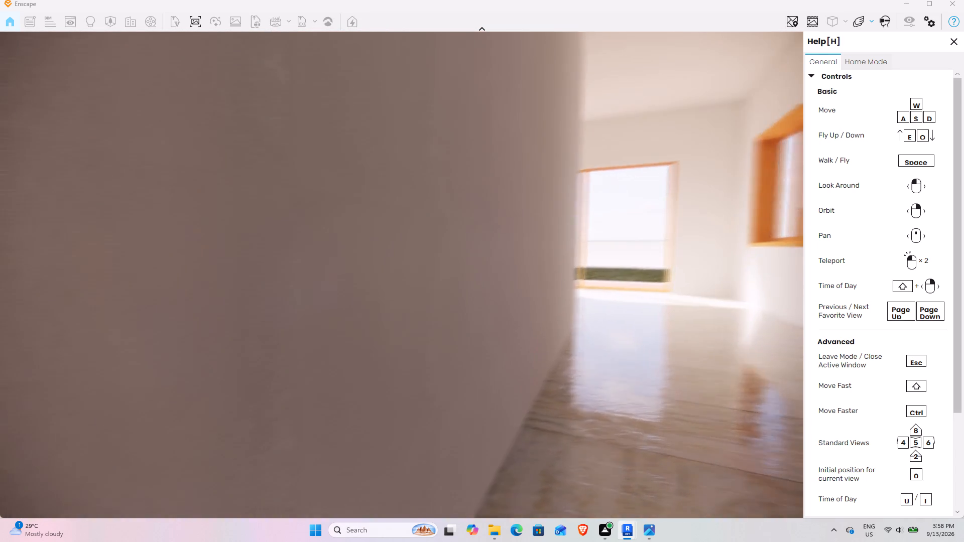
drag(401, 275, 402, 275)
scroll(381, 245, up, 2)
drag(276, 259, 397, 276)
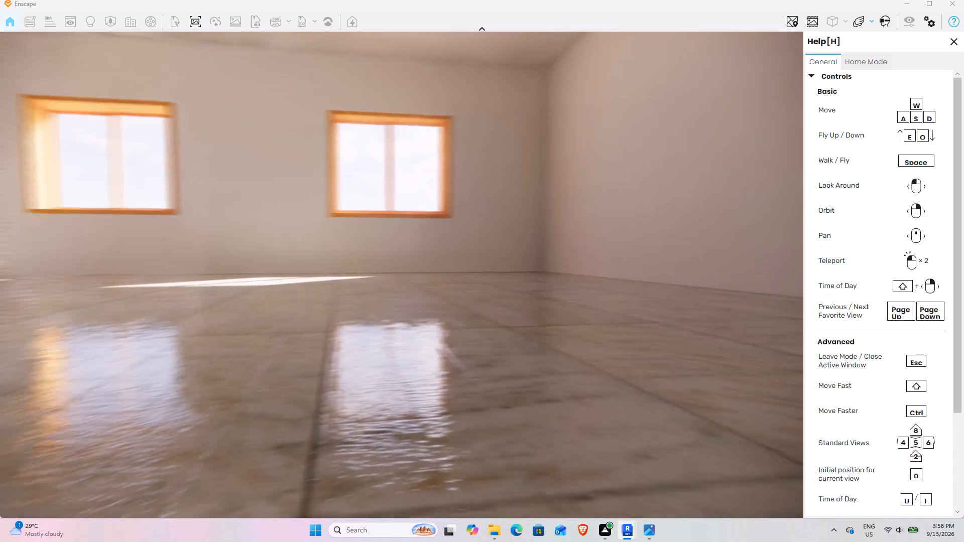
drag(397, 276, 402, 275)
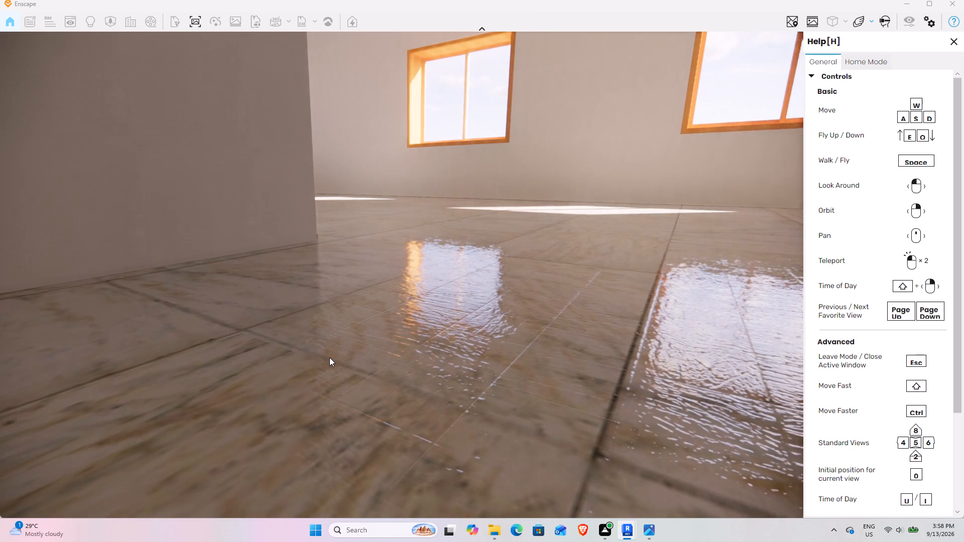
drag(335, 392, 401, 278)
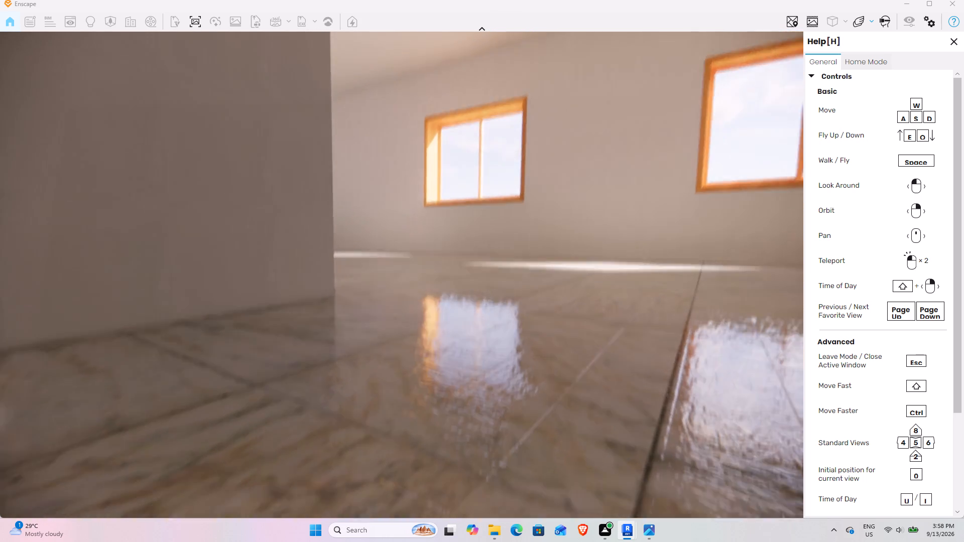
drag(401, 278, 402, 275)
scroll(332, 364, up, 3)
drag(323, 360, 400, 275)
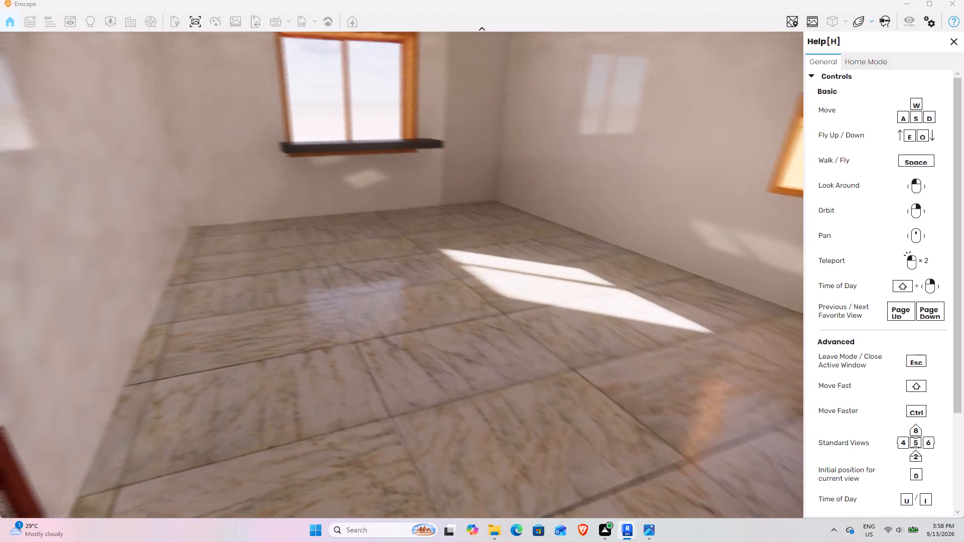
drag(400, 275, 402, 275)
Move into the room with the L-shaped dark countertop and examine its sliding window, doors and marble floor.
scroll(331, 212, up, 4)
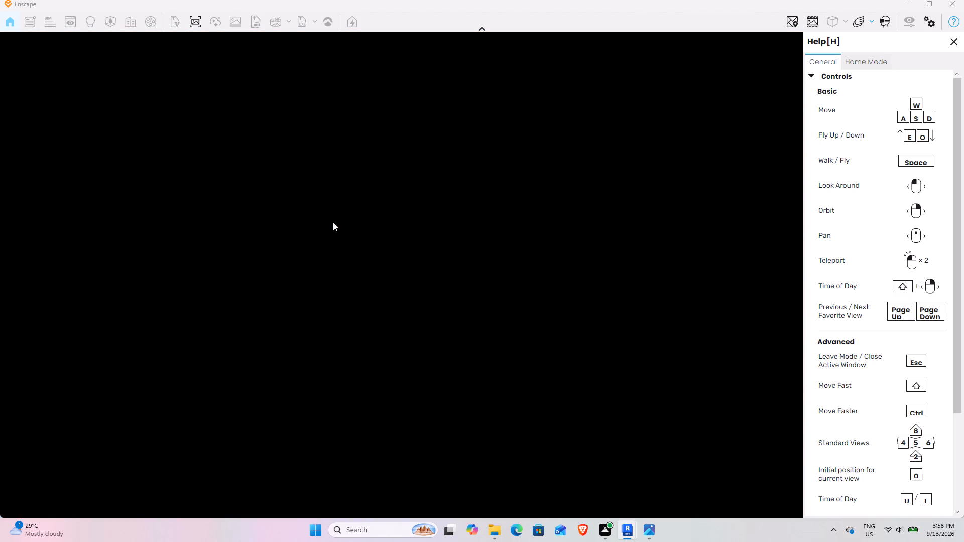
scroll(333, 222, up, 1)
drag(326, 357, 401, 276)
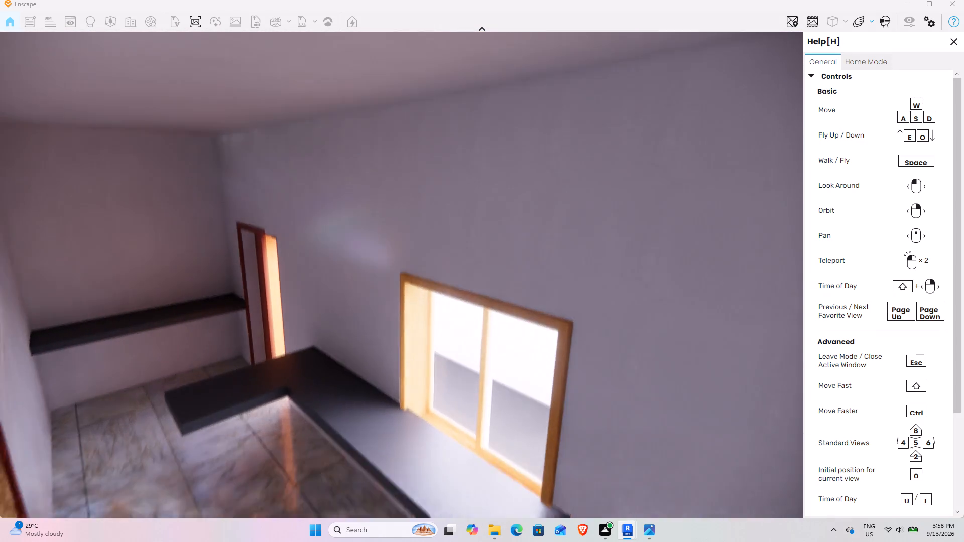
drag(401, 276, 402, 275)
scroll(285, 331, up, 2)
scroll(284, 331, down, 2)
drag(236, 330, 402, 275)
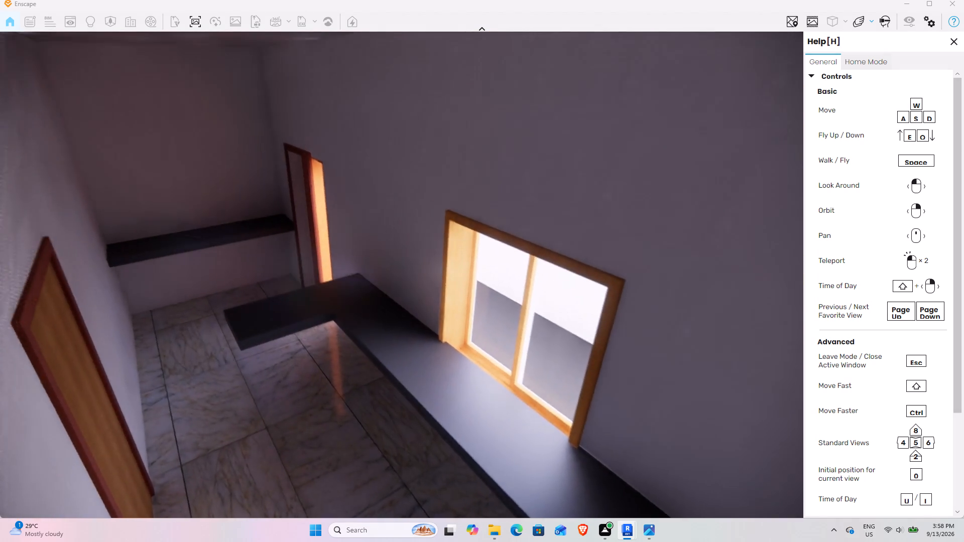
drag(402, 275, 402, 275)
Enter the small room with the dark wall-mounted slab and examine its high window, ceiling, corners and red-framed door.
drag(136, 328, 399, 276)
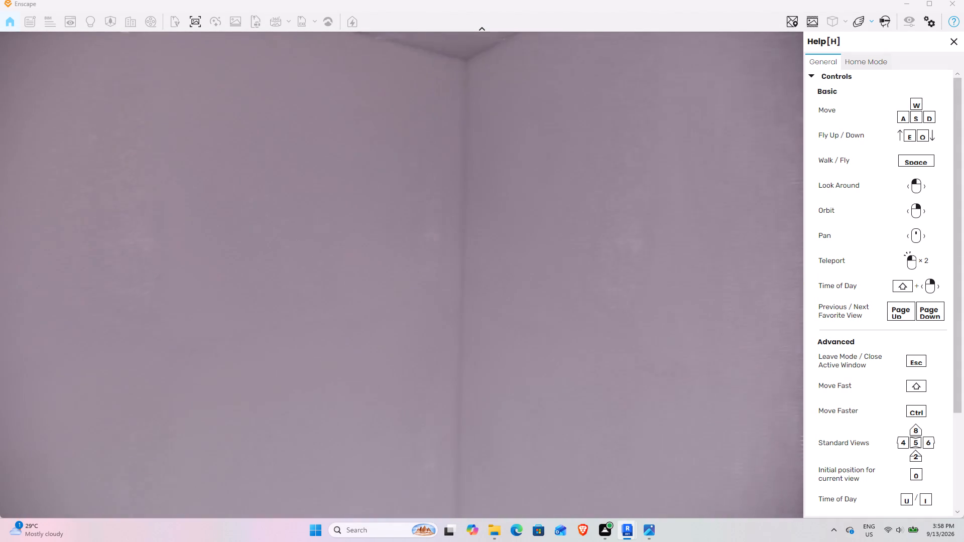
drag(399, 276, 402, 275)
scroll(176, 253, up, 1)
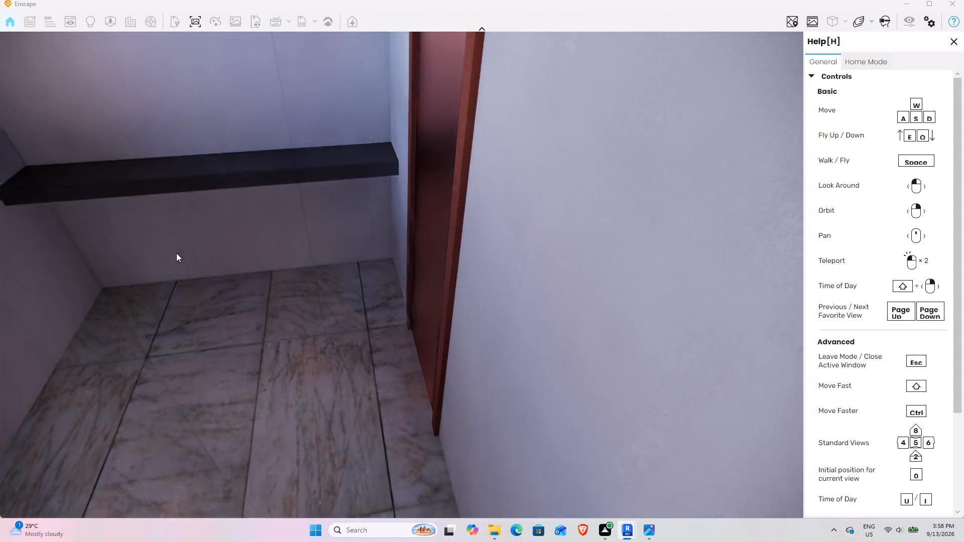
drag(165, 273, 402, 275)
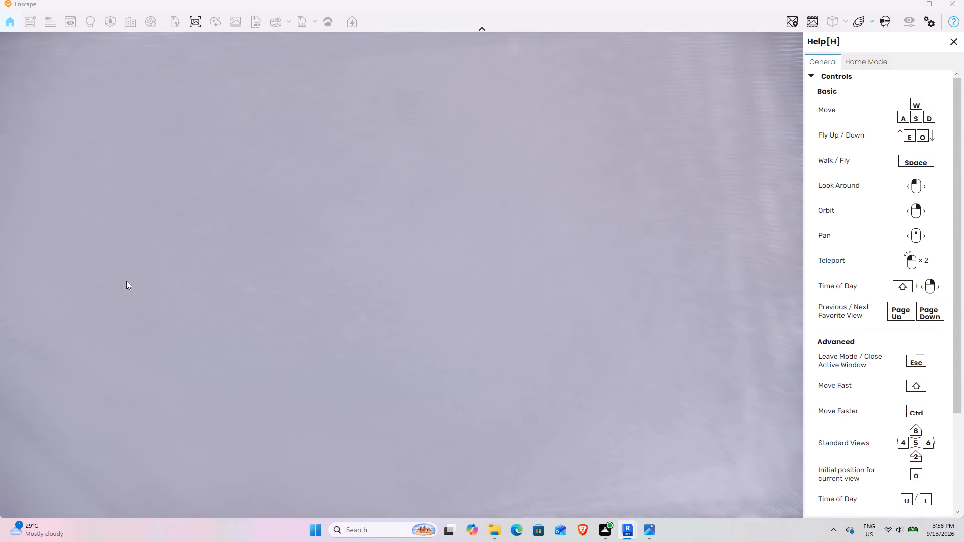
drag(33, 298, 402, 275)
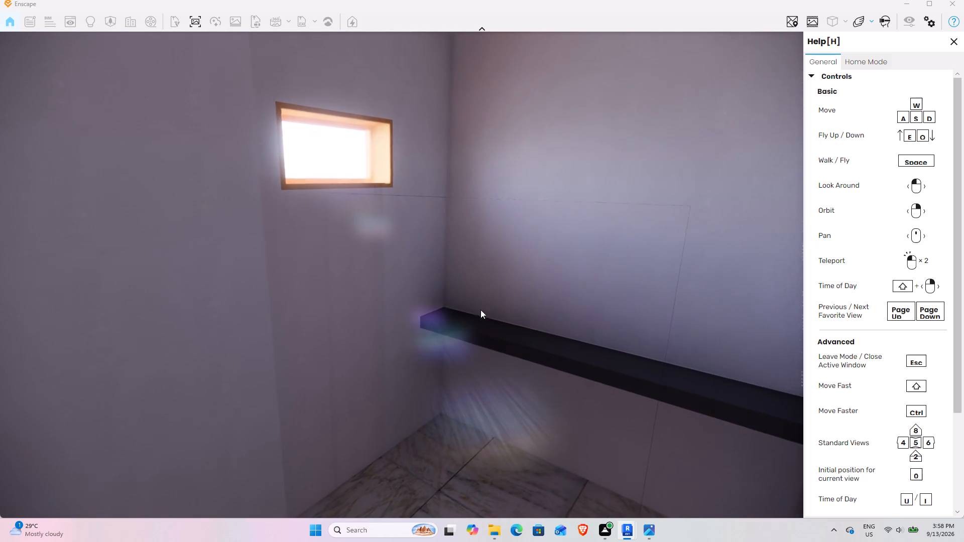
drag(397, 294, 401, 275)
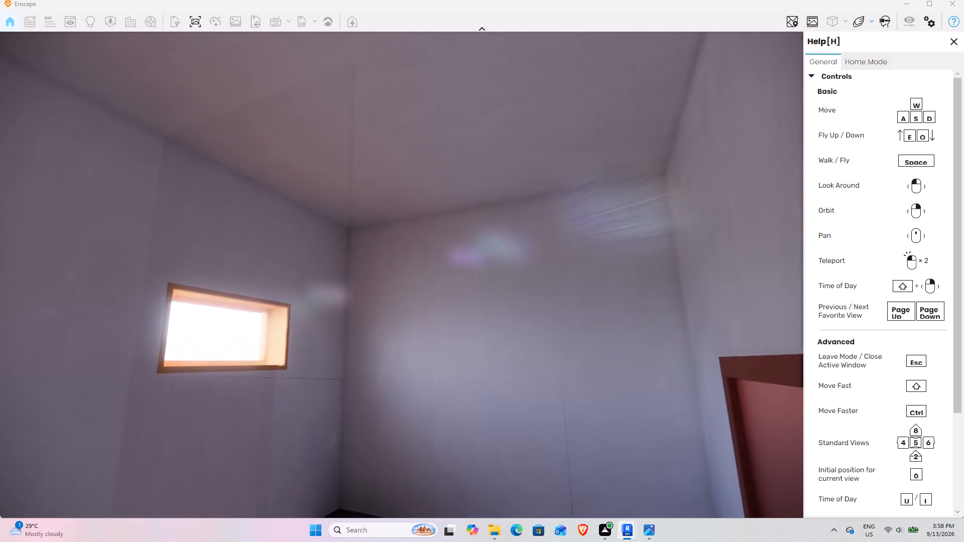
drag(401, 275, 402, 275)
drag(390, 301, 402, 275)
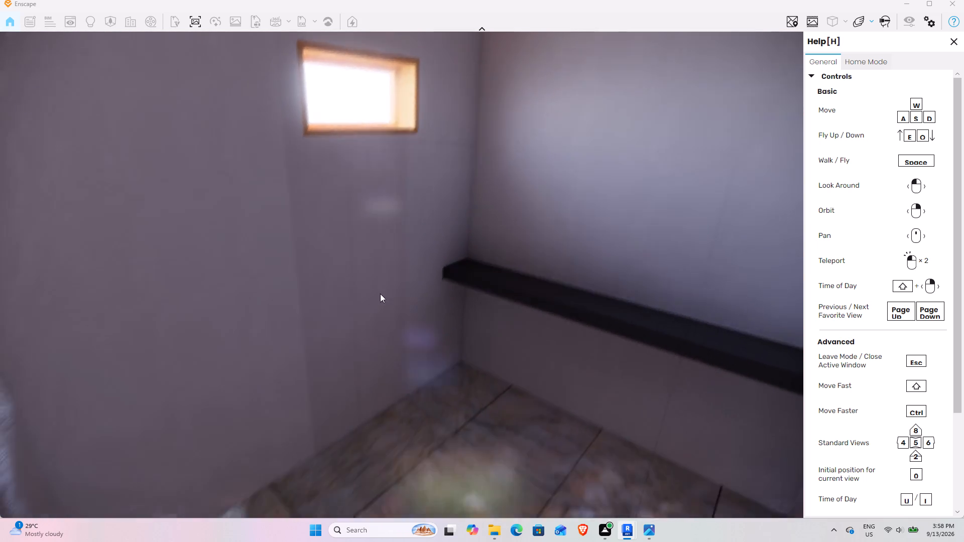
Back out of the small room and examine the house's roof, stacked terraces and overall exterior from above and the street.
scroll(412, 198, down, 1)
scroll(396, 236, down, 13)
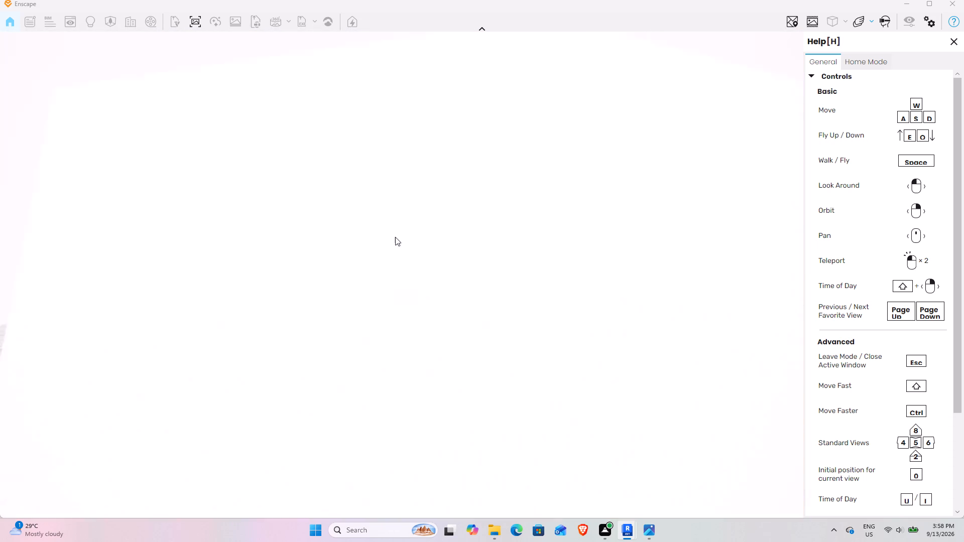
scroll(395, 237, down, 19)
right_drag(384, 419, 402, 273)
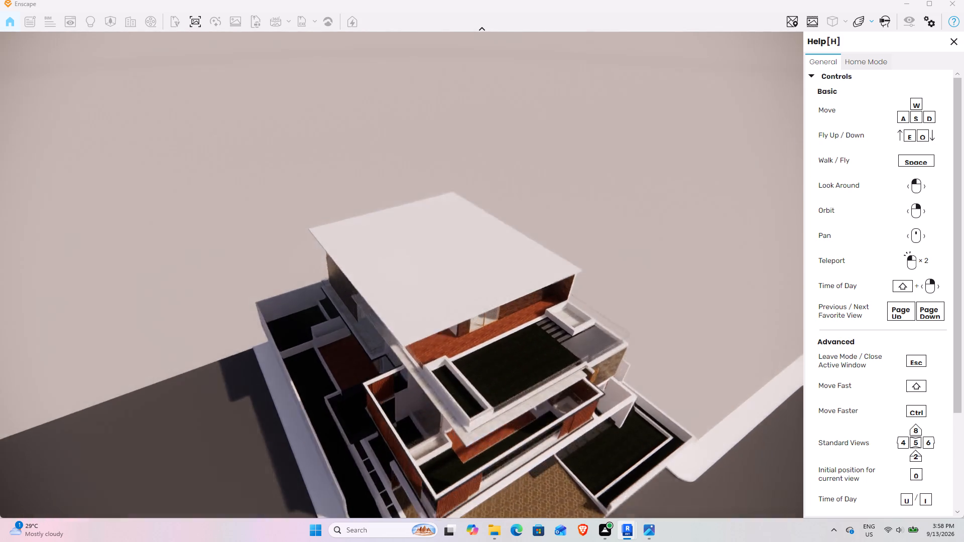
right_drag(402, 273, 402, 275)
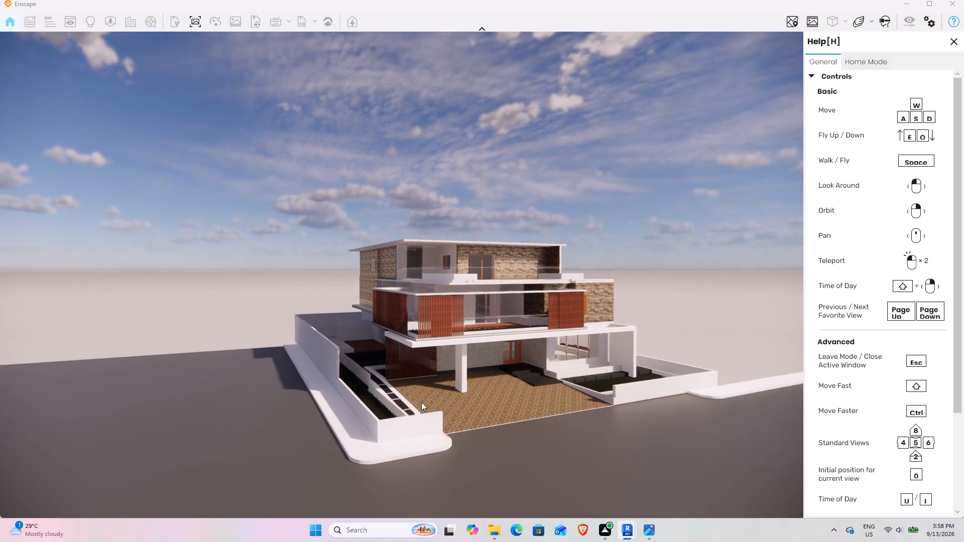
scroll(436, 373, up, 4)
drag(379, 464, 402, 278)
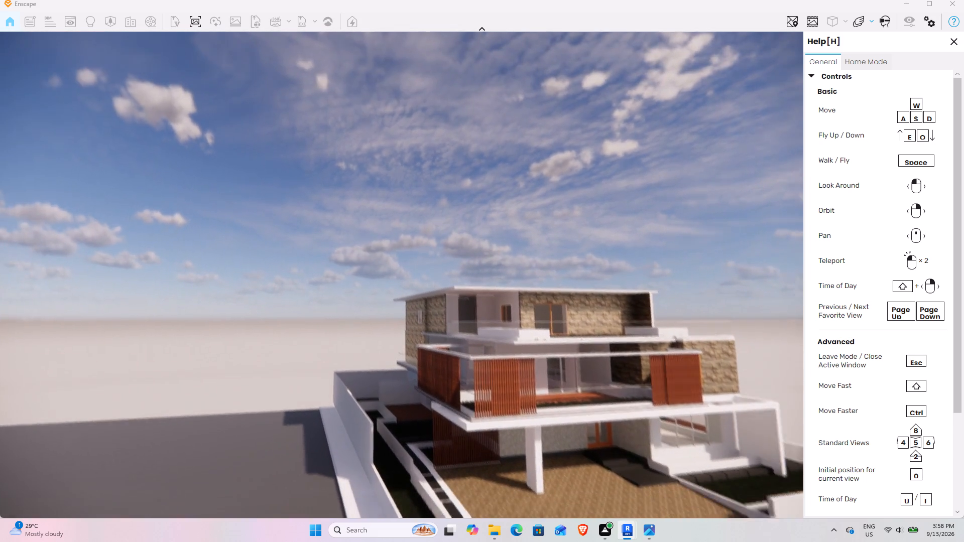
drag(402, 278, 402, 275)
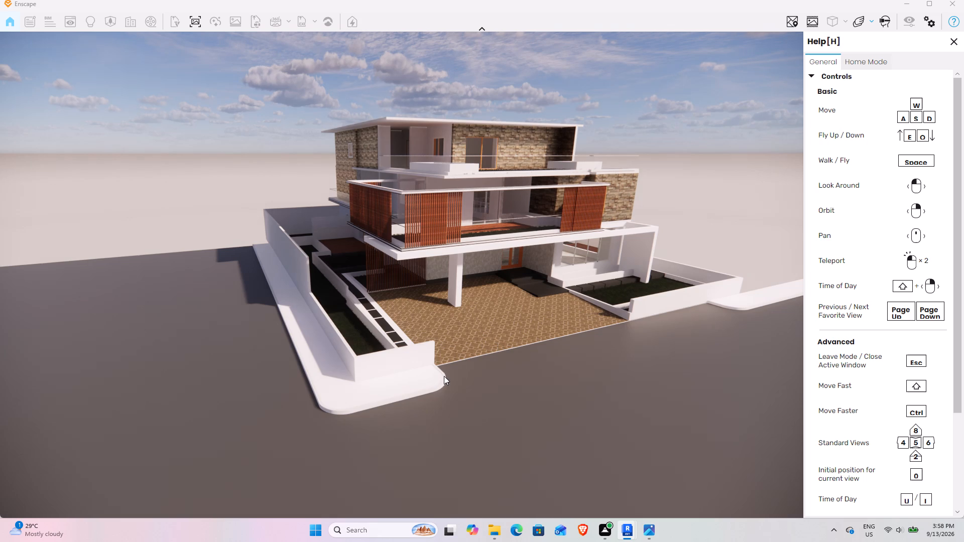
Circle the street corner and approach the front facade to examine the side garden, slatted wood screens and paved driveway.
scroll(449, 356, up, 2)
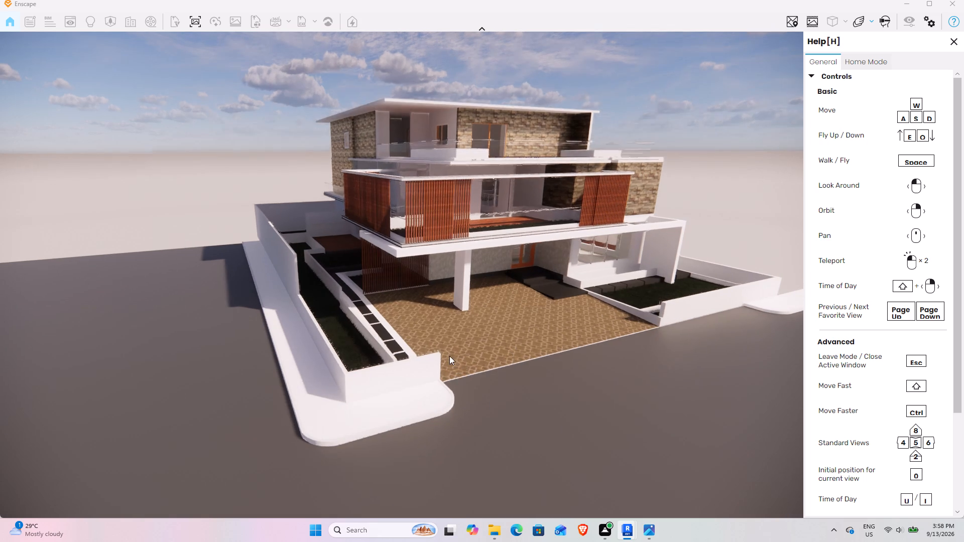
scroll(449, 356, up, 2)
right_drag(506, 443, 402, 275)
right_drag(506, 442, 410, 275)
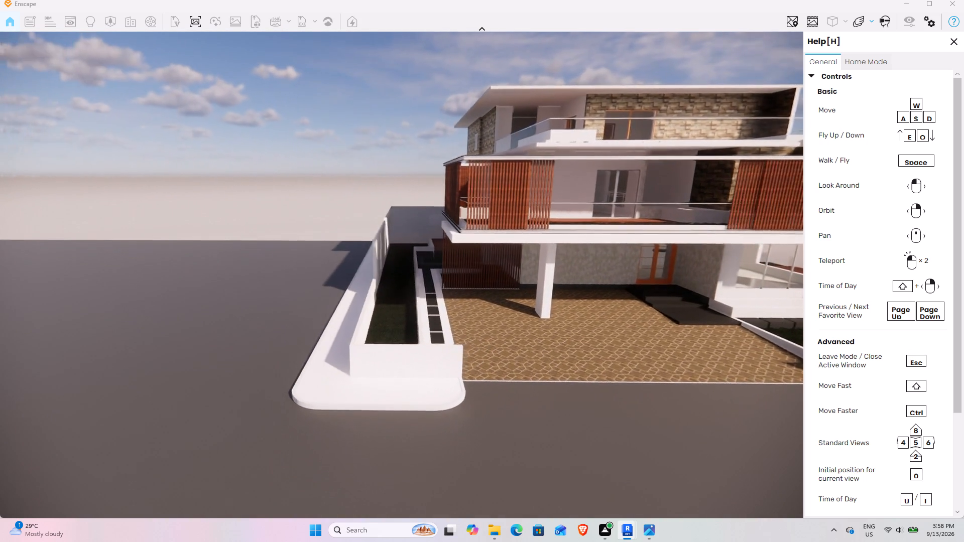
right_drag(410, 275, 402, 275)
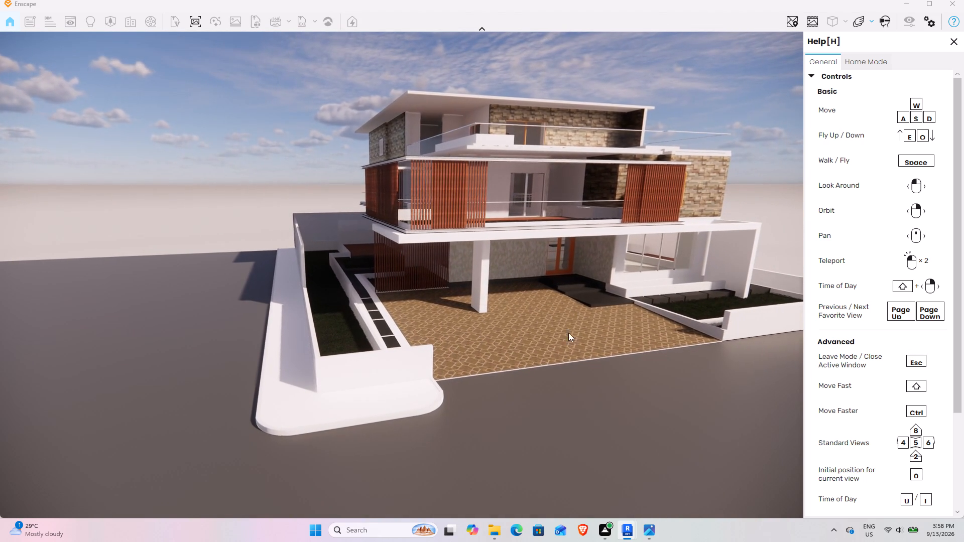
right_drag(484, 325, 402, 275)
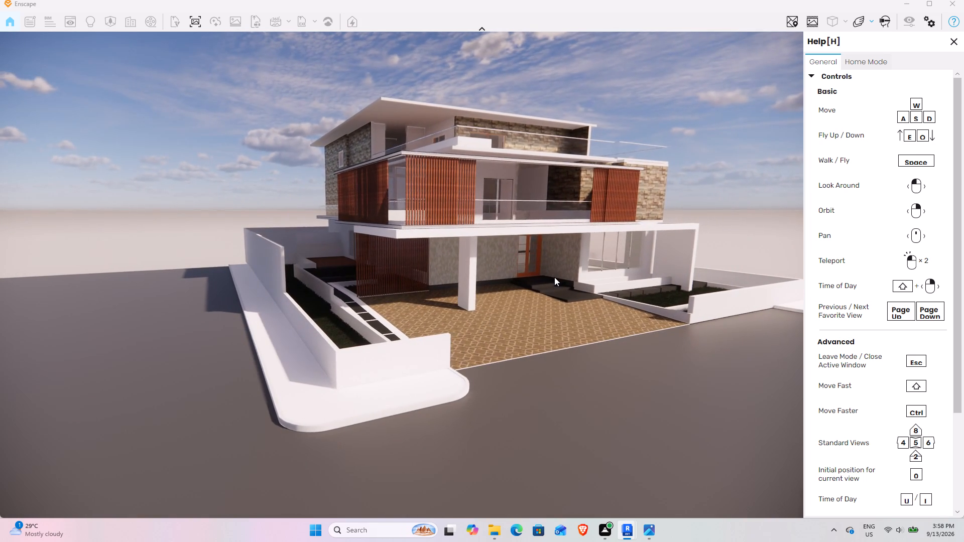
scroll(559, 277, up, 3)
drag(577, 348, 402, 275)
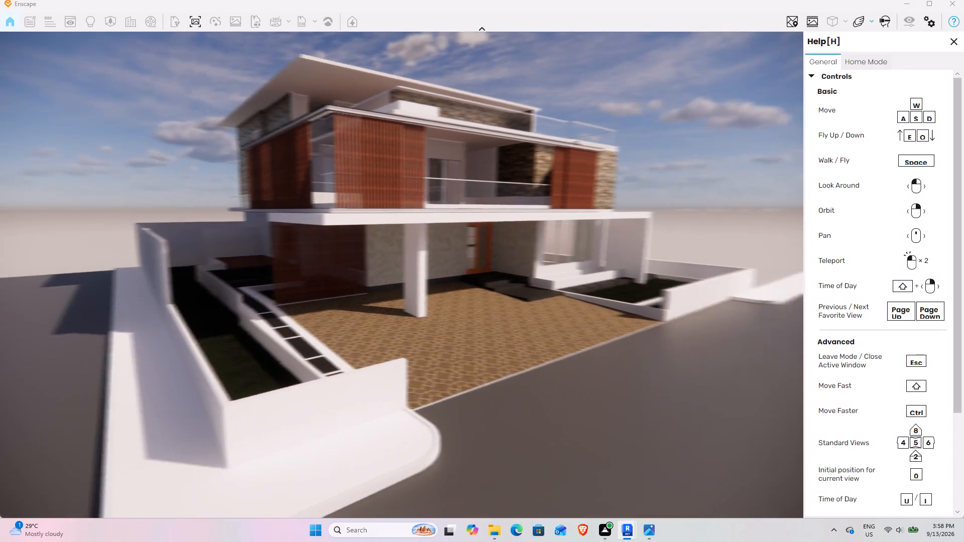
drag(402, 275, 402, 275)
scroll(455, 240, up, 4)
drag(396, 349, 401, 275)
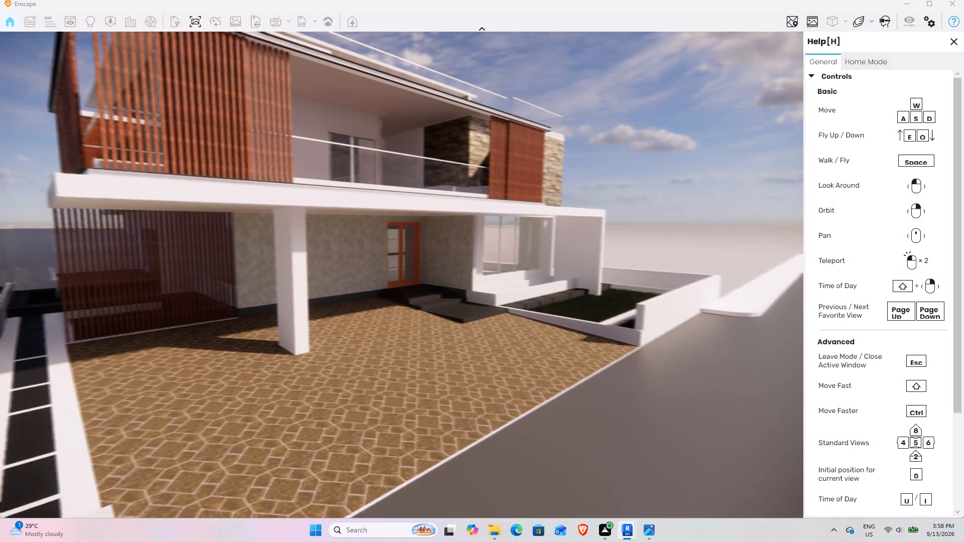
drag(401, 275, 402, 275)
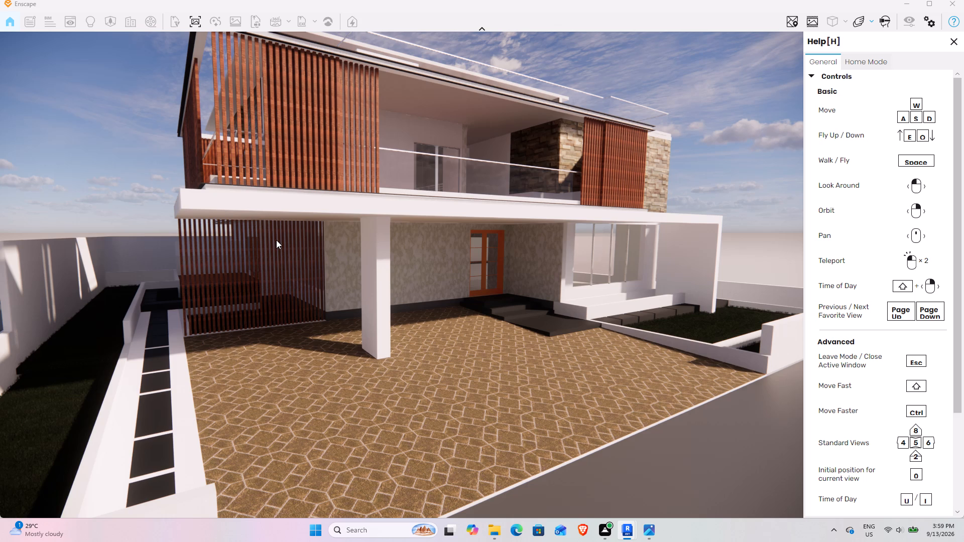
Move under the carport slab to examine the column, veined wall finish, dark steps and orange-framed entrance door.
scroll(413, 260, up, 2)
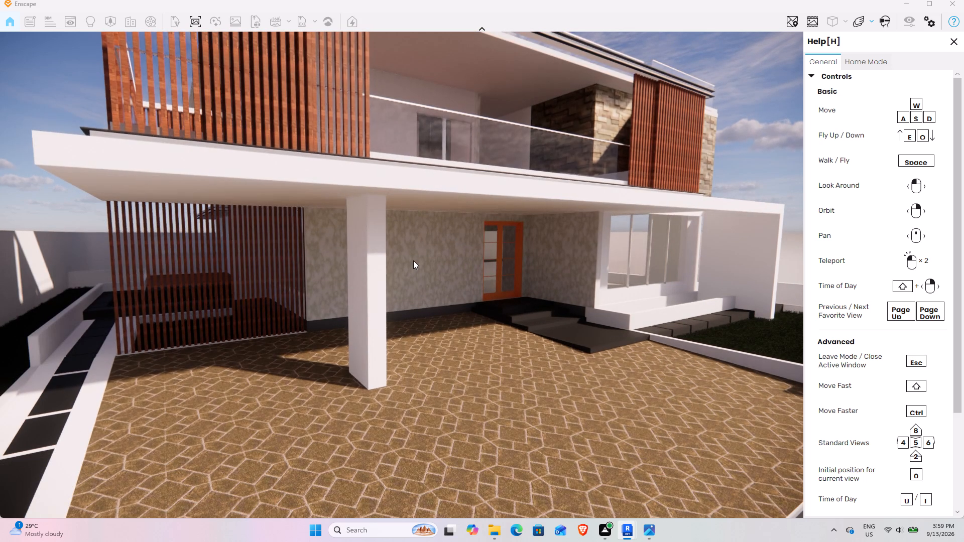
scroll(413, 223, up, 2)
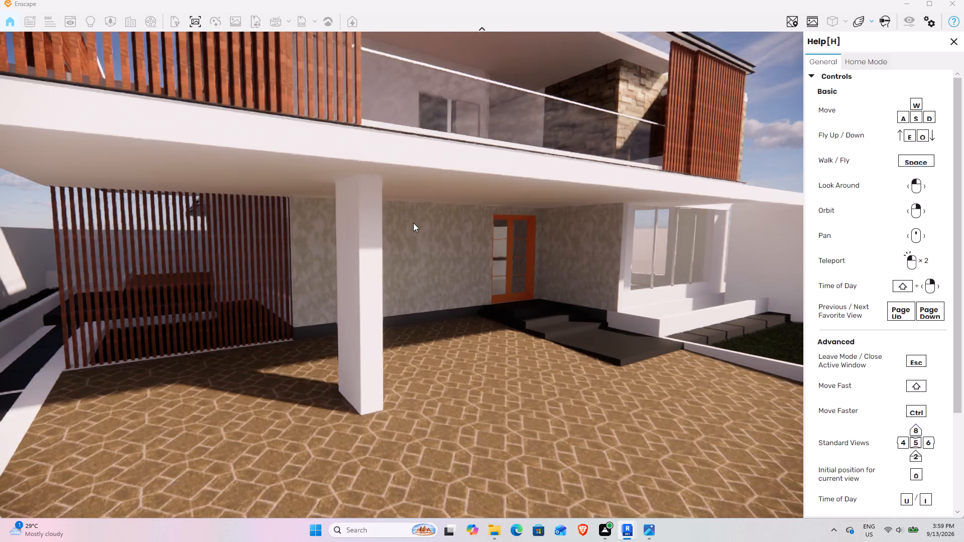
scroll(413, 223, up, 1)
scroll(452, 244, up, 5)
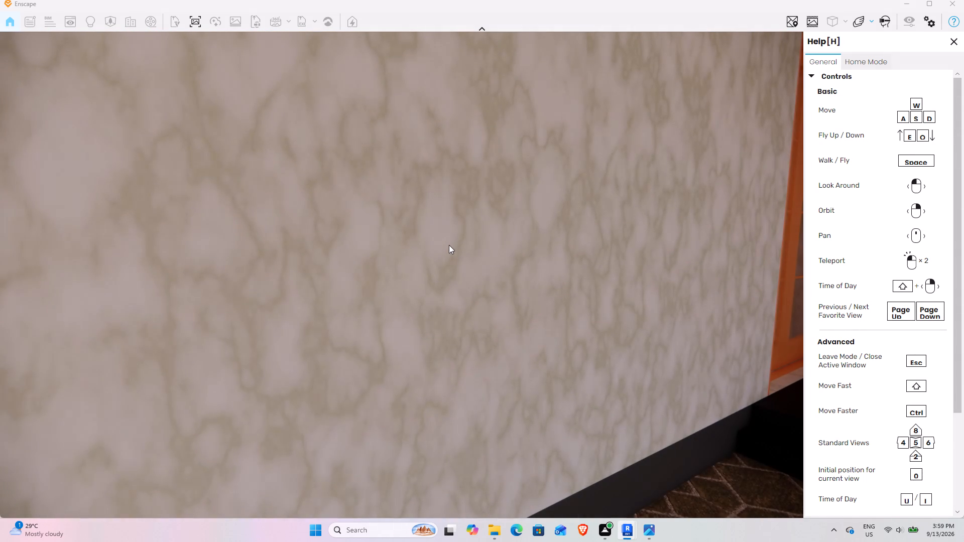
scroll(449, 245, down, 3)
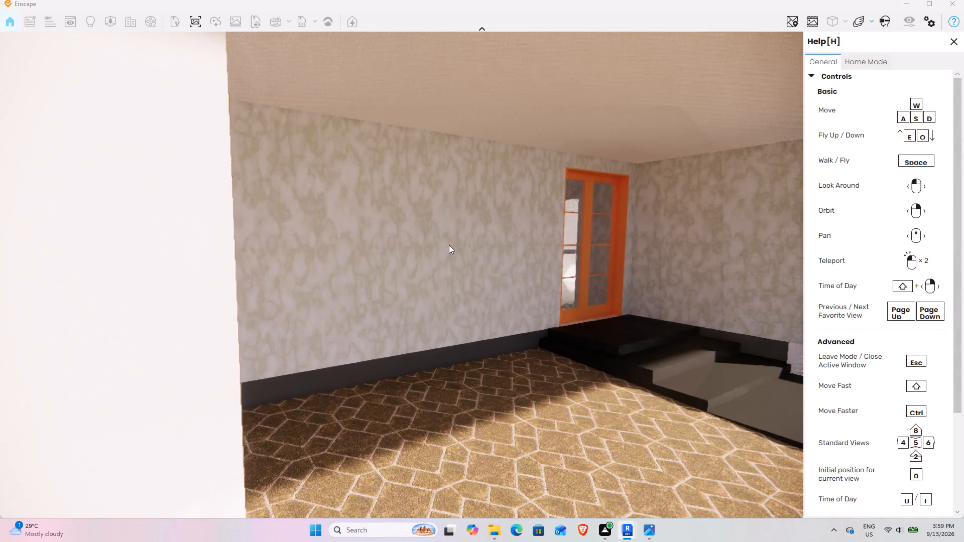
scroll(449, 245, down, 3)
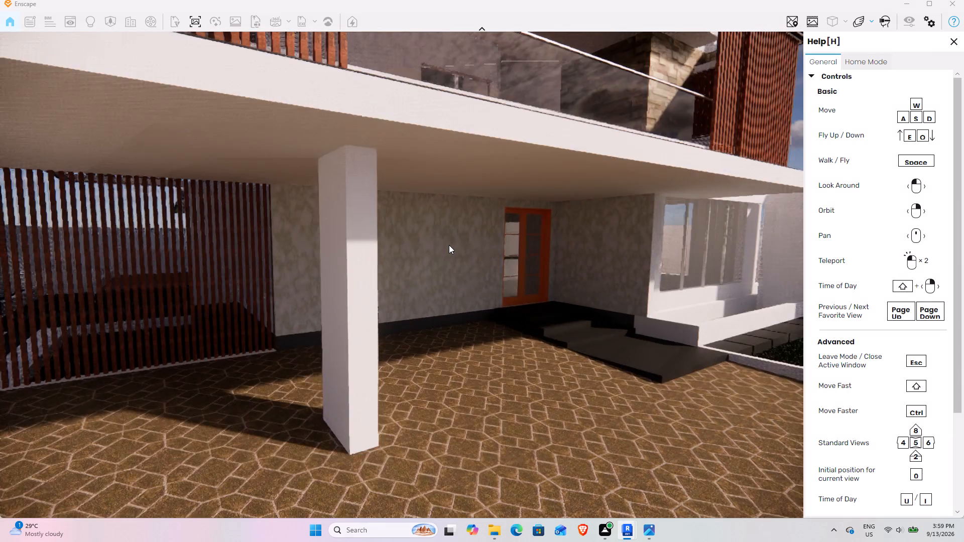
scroll(449, 245, down, 2)
Move across the front facade to examine the large ground-floor window, planter, stepping slabs and walled front lawn.
right_drag(660, 191, 399, 275)
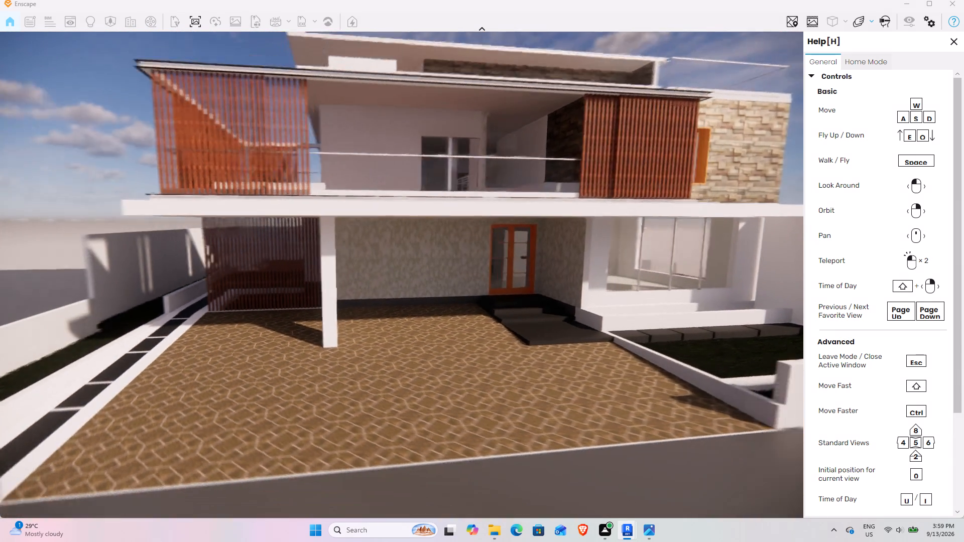
right_drag(399, 275, 402, 275)
right_drag(667, 217, 402, 275)
drag(671, 206, 400, 275)
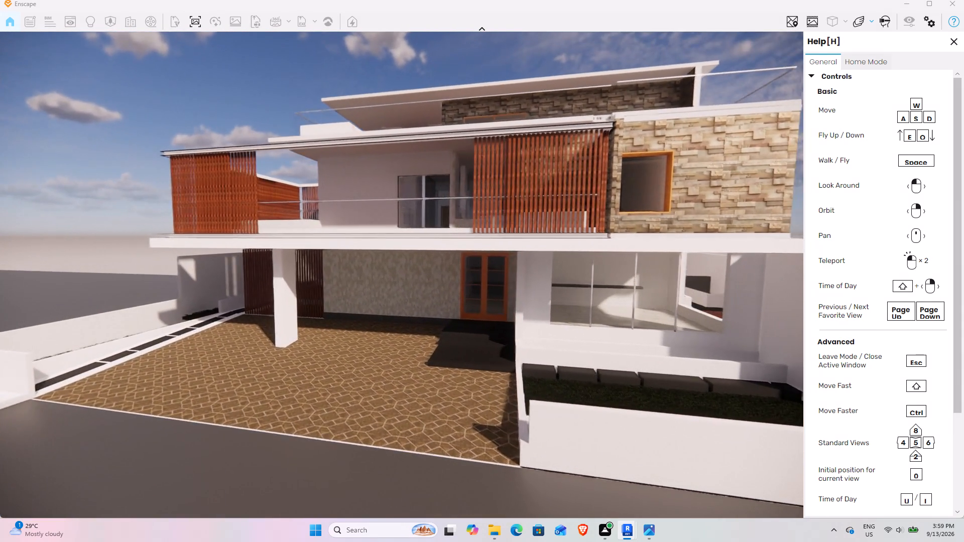
drag(400, 275, 402, 275)
scroll(495, 148, up, 4)
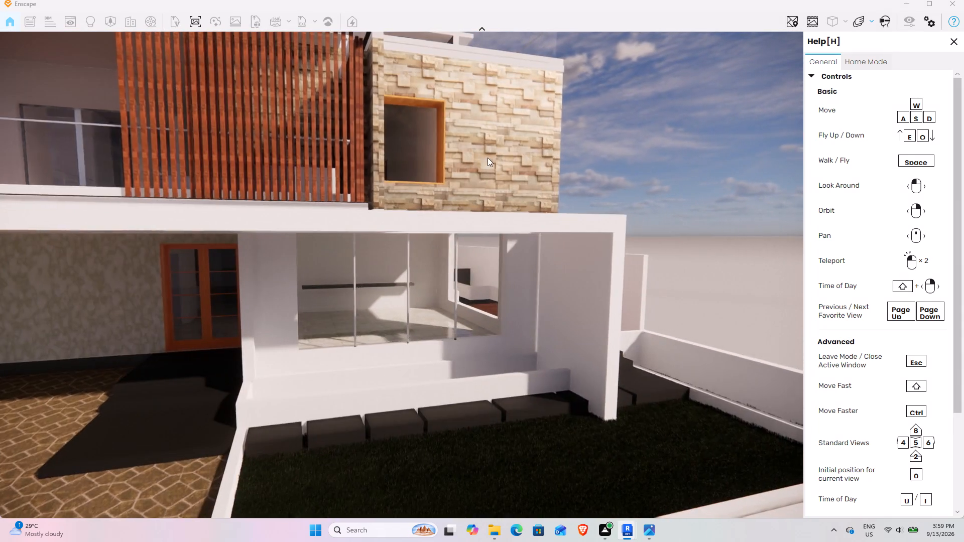
Move up to the first floor's stone-clad wall and examine its texture and orange-framed window at close range.
drag(488, 158, 402, 275)
scroll(469, 158, up, 2)
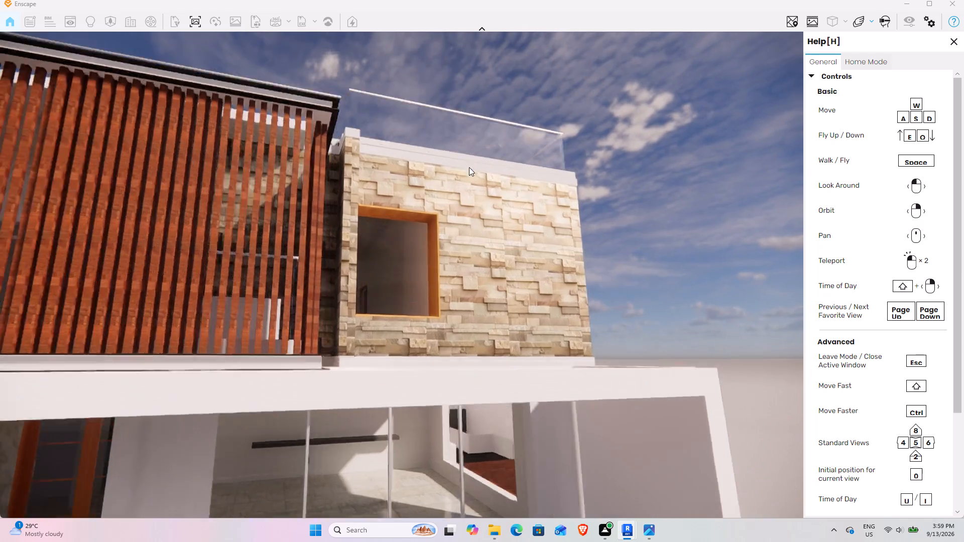
scroll(469, 167, up, 5)
scroll(598, 235, down, 2)
drag(639, 237, 399, 275)
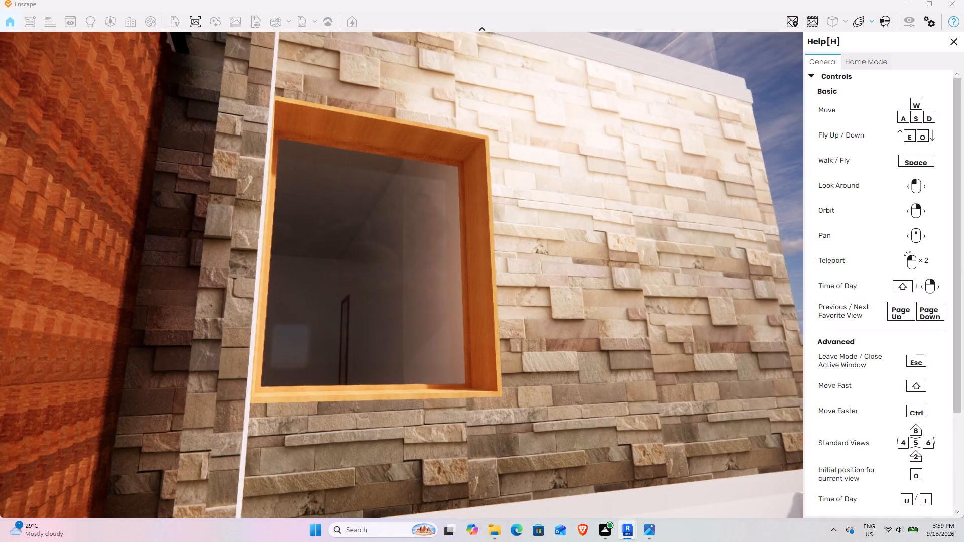
drag(399, 275, 402, 275)
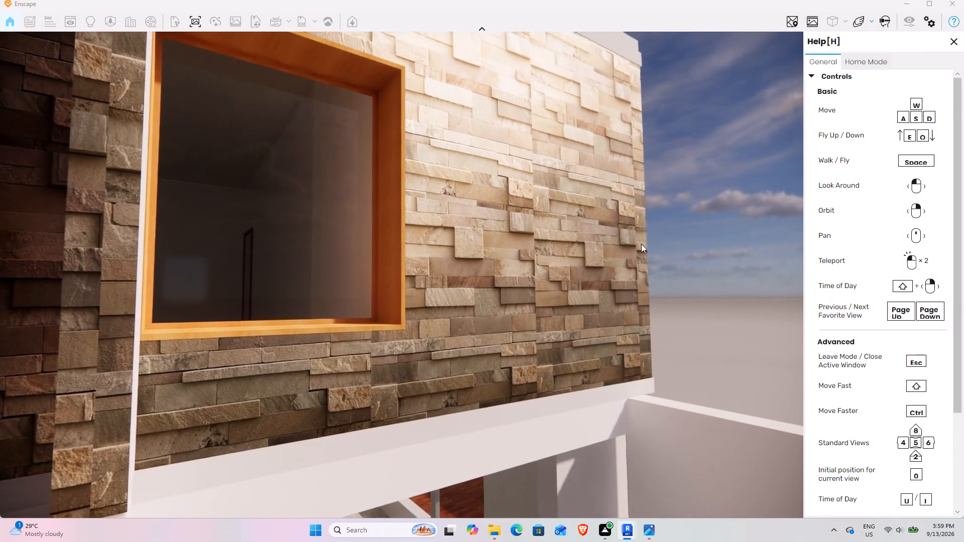
drag(644, 256, 402, 275)
Examine the open white frame above the ground-floor window, the side wood deck and the adjoining stone-clad wall.
right_drag(689, 222, 402, 275)
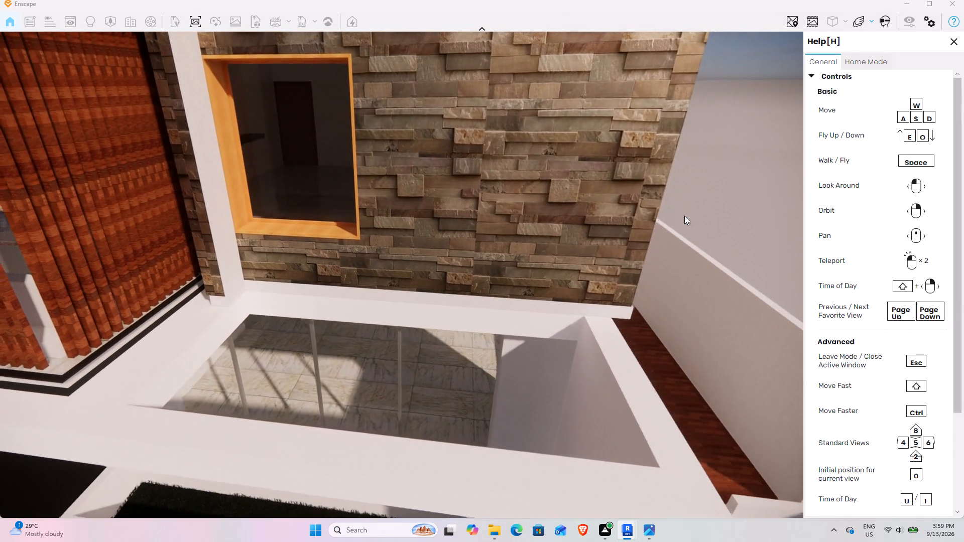
scroll(672, 216, down, 6)
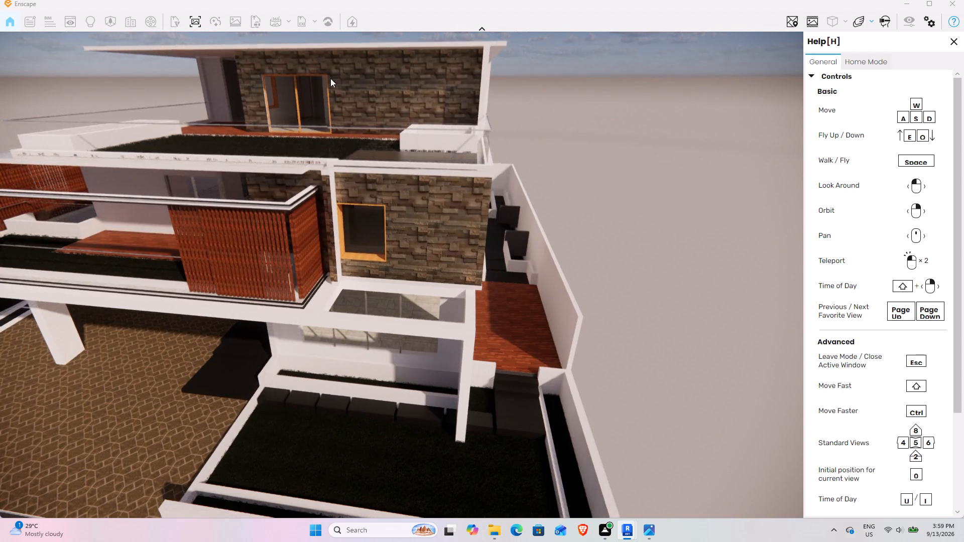
scroll(330, 78, up, 3)
right_drag(282, 310, 403, 274)
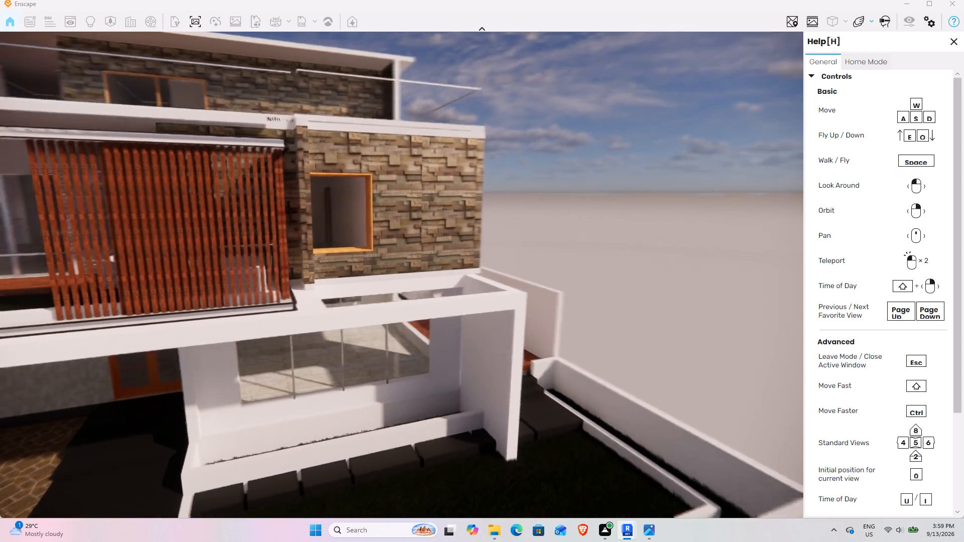
right_drag(403, 274, 402, 275)
Pull back to the street and examine the whole front facade, side garden and driveway from the corner.
scroll(134, 376, down, 9)
middle_drag(135, 388, 402, 275)
drag(92, 379, 403, 275)
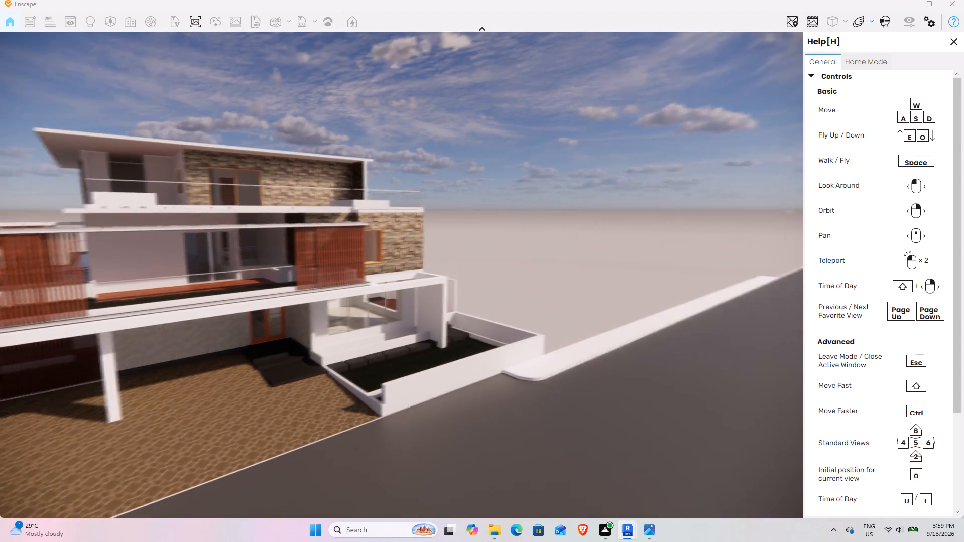
drag(403, 275, 402, 275)
right_drag(88, 381, 401, 275)
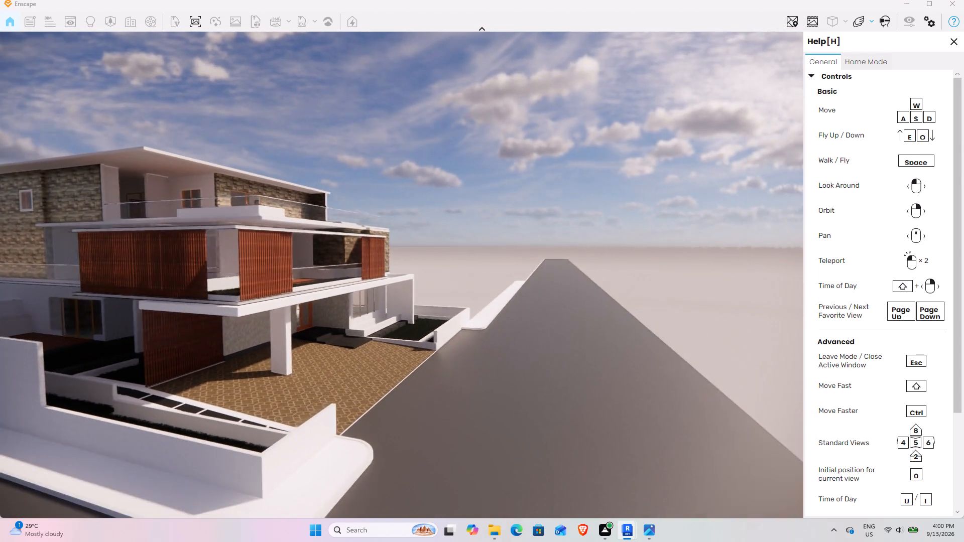
right_drag(401, 275, 402, 275)
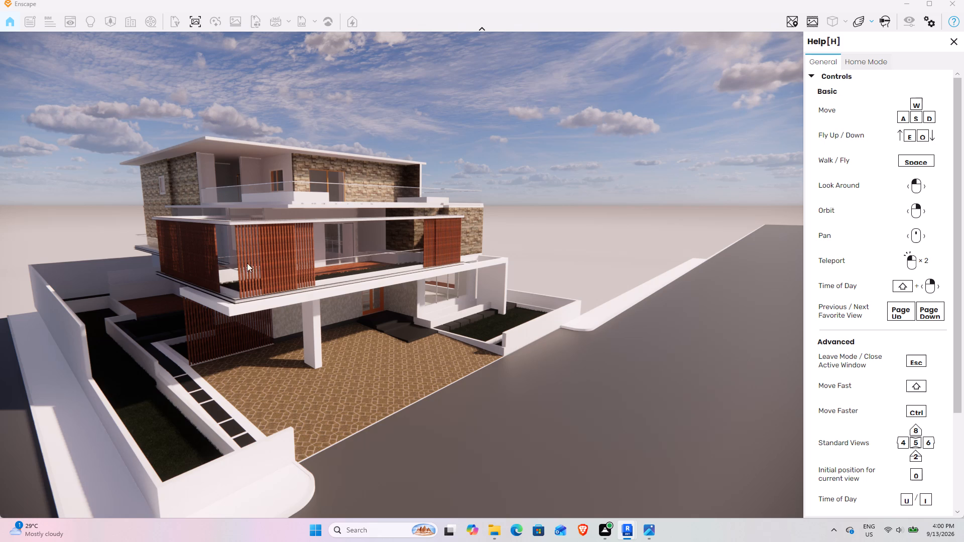
scroll(294, 277, up, 4)
right_drag(303, 409, 402, 273)
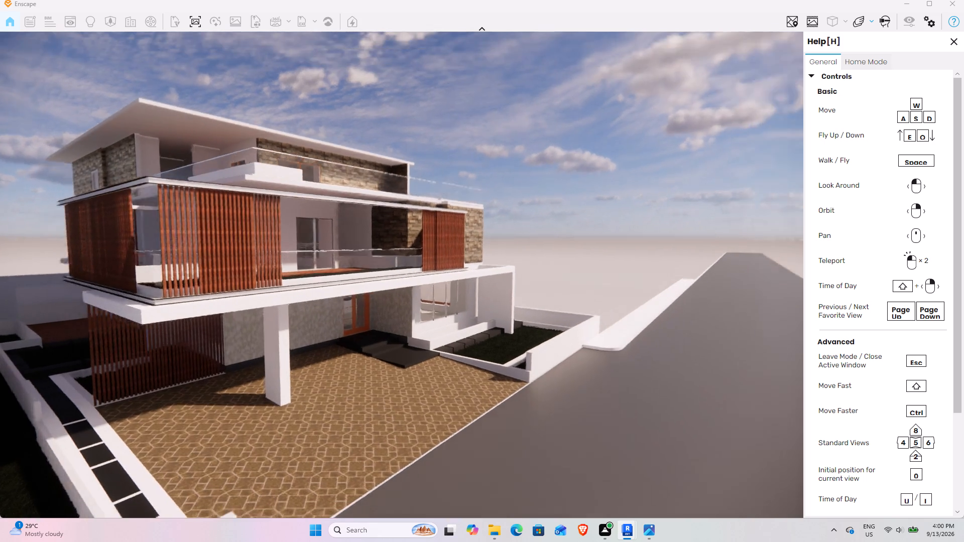
right_drag(402, 273, 402, 275)
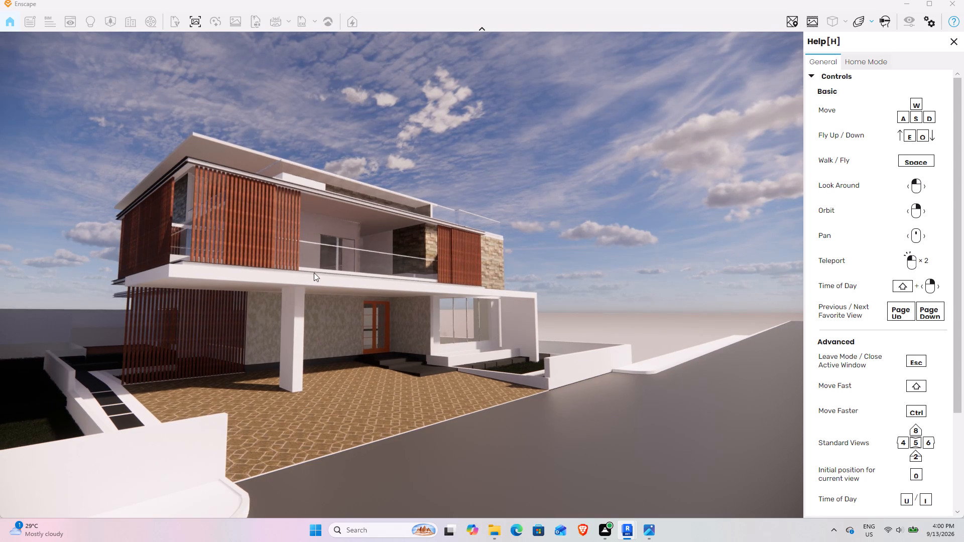
Approach the front entrance steps, and rise above the facade to examine the first-floor terrace, timber screens and roof garden.
scroll(350, 230, up, 9)
drag(369, 228, 402, 275)
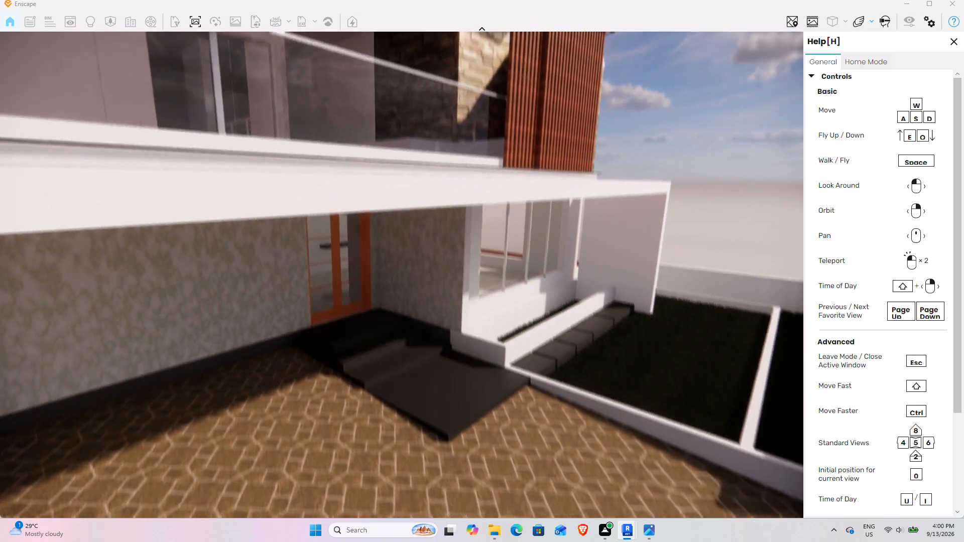
drag(402, 275, 402, 275)
right_drag(500, 224, 401, 275)
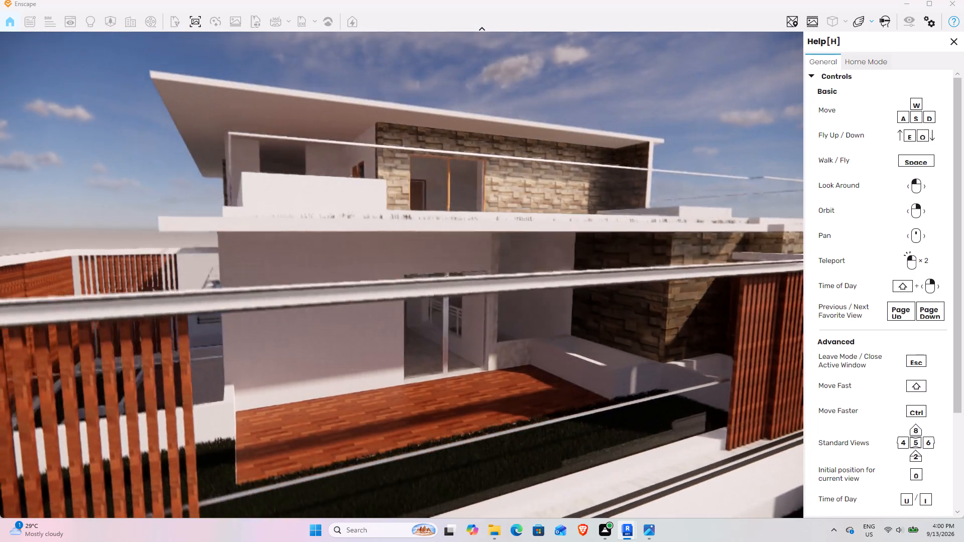
right_drag(401, 275, 402, 275)
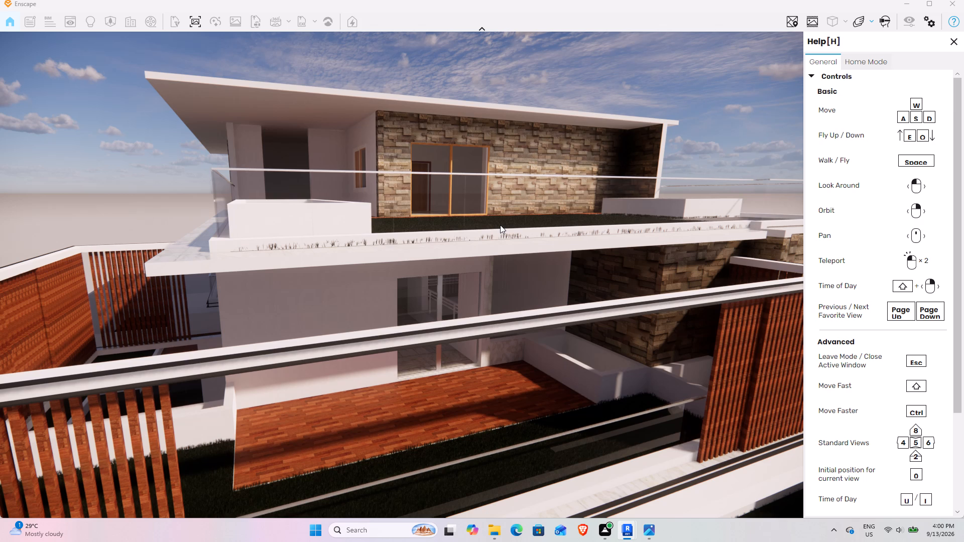
scroll(451, 213, down, 6)
right_drag(599, 238, 401, 275)
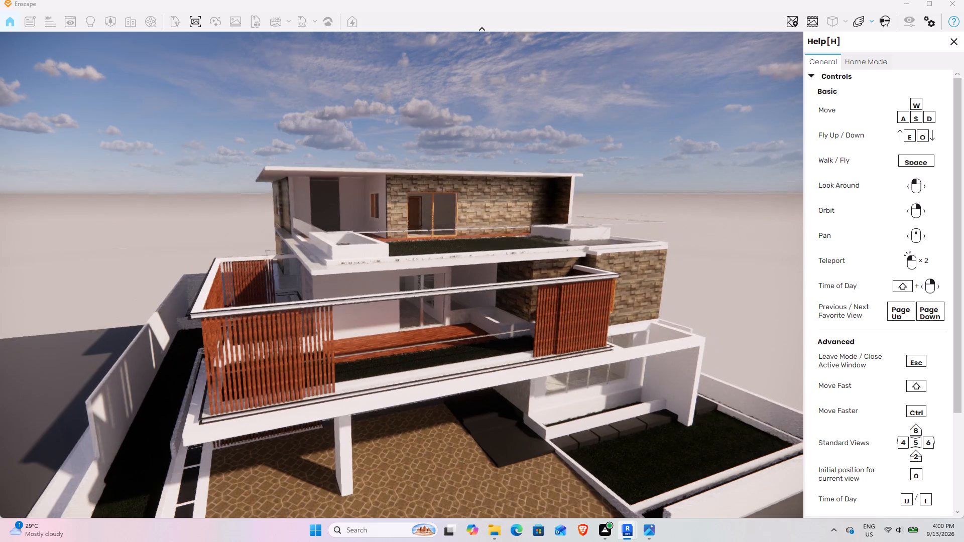
Move around to the plain white side elevation and examine its windows, recessed side entrance and boundary wall.
right_drag(401, 275, 402, 275)
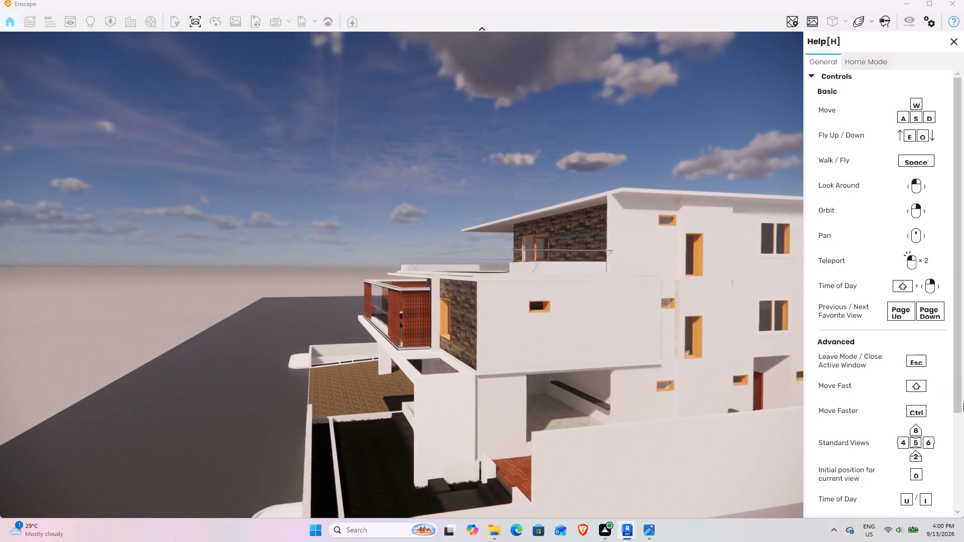
drag(682, 321, 402, 275)
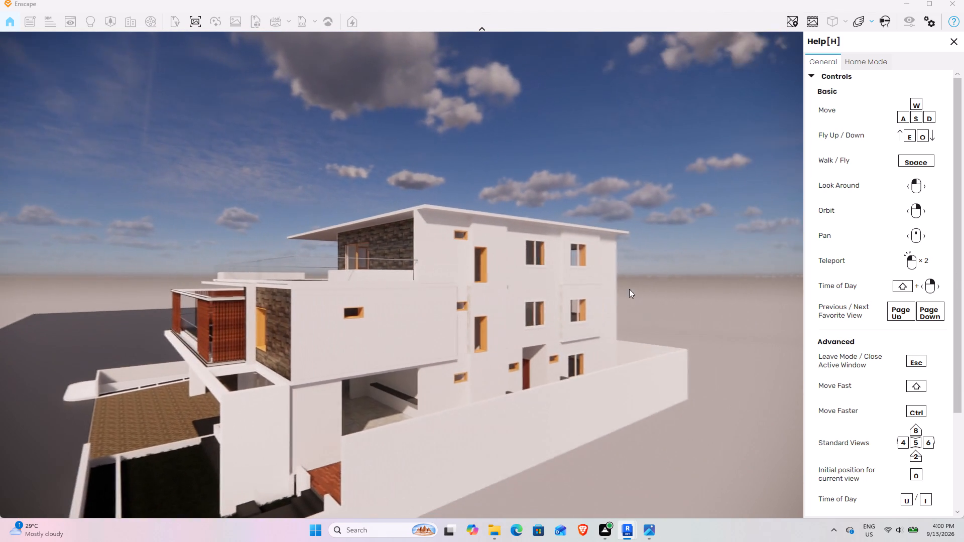
scroll(616, 282, up, 3)
right_drag(595, 325, 401, 276)
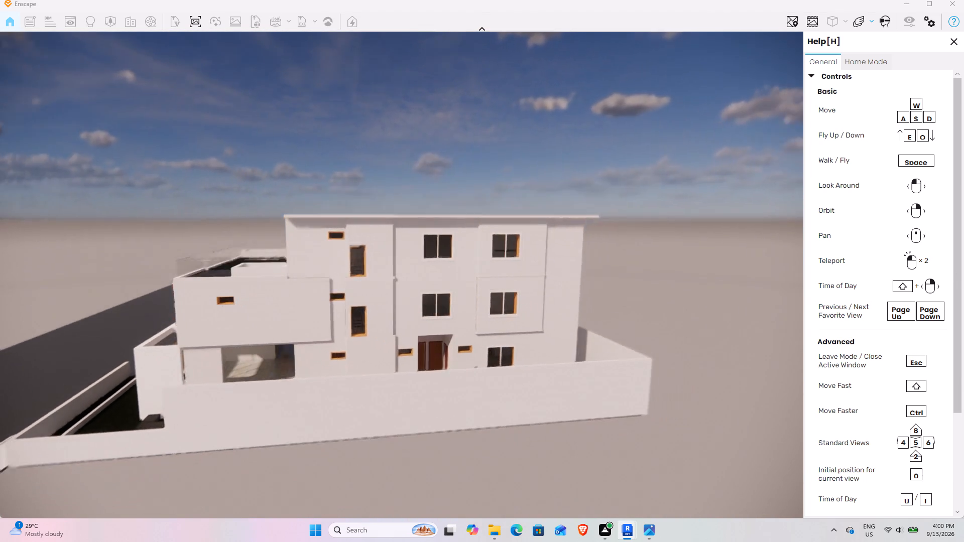
right_drag(401, 276, 402, 275)
scroll(480, 231, up, 4)
scroll(521, 254, up, 4)
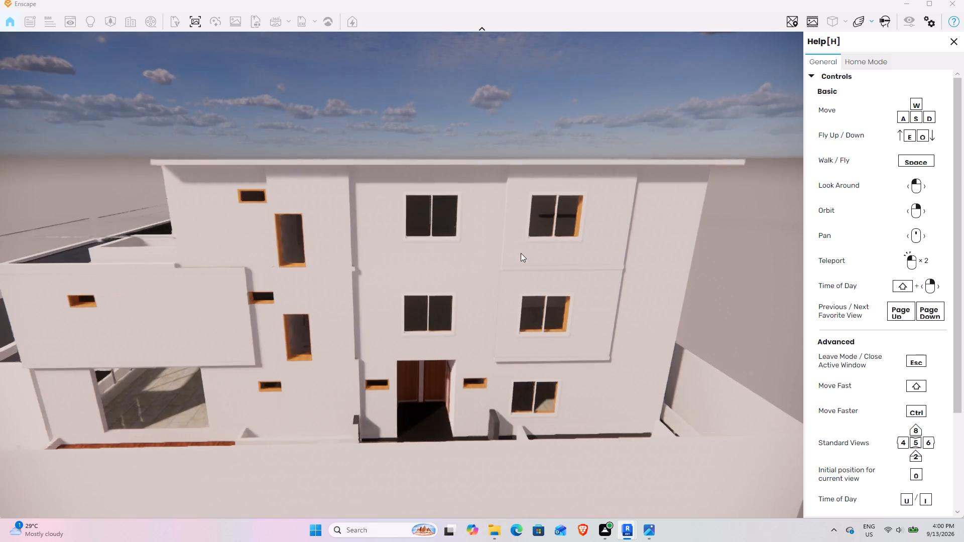
right_drag(548, 227, 402, 275)
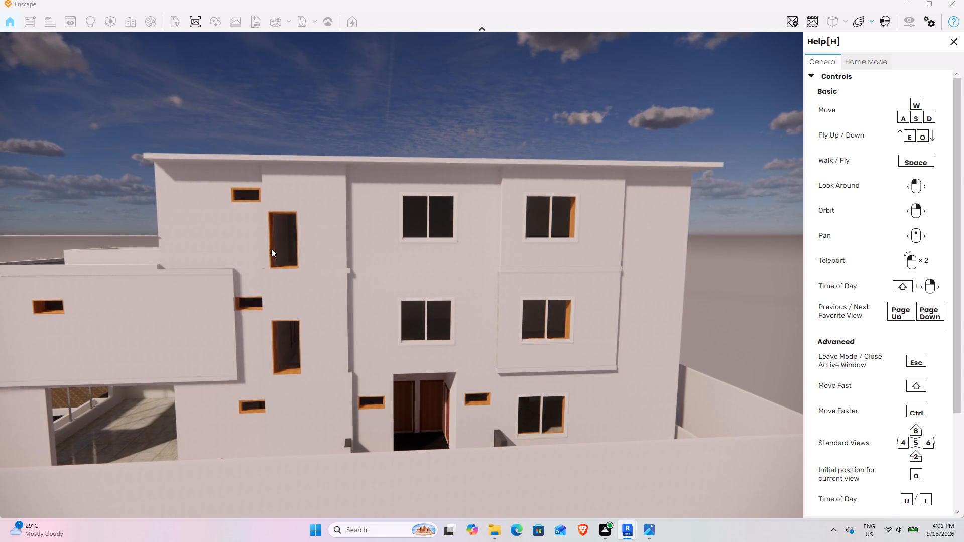
scroll(451, 437, up, 1)
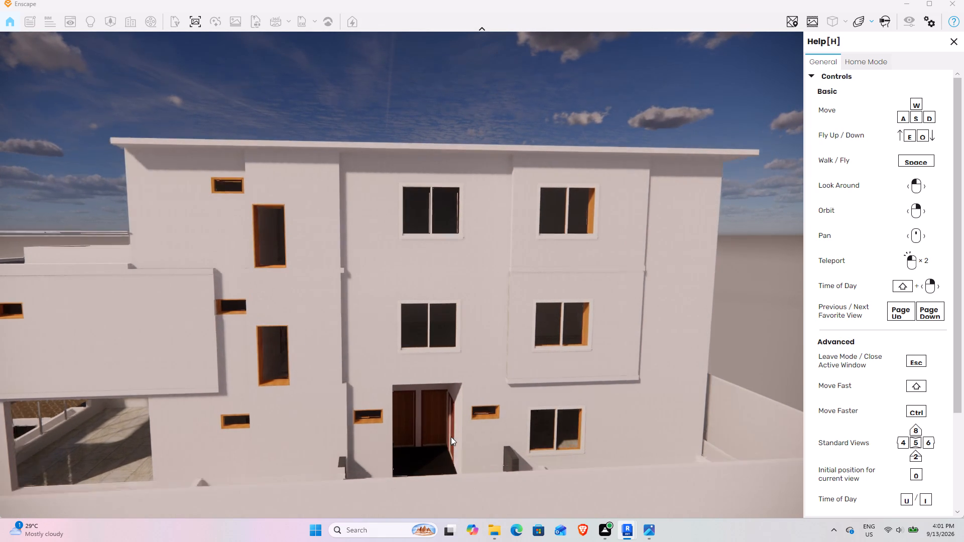
scroll(451, 437, up, 2)
right_drag(419, 460, 400, 274)
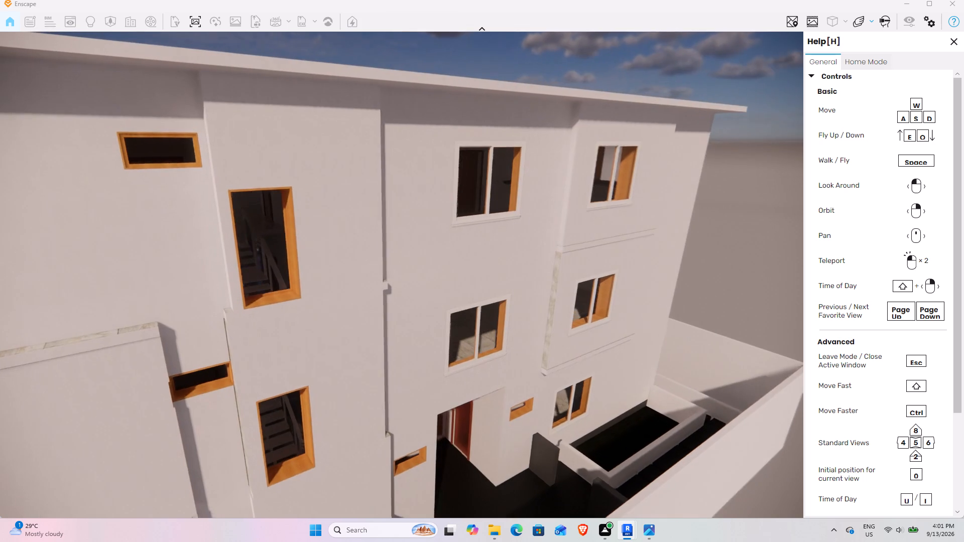
right_drag(400, 274, 401, 274)
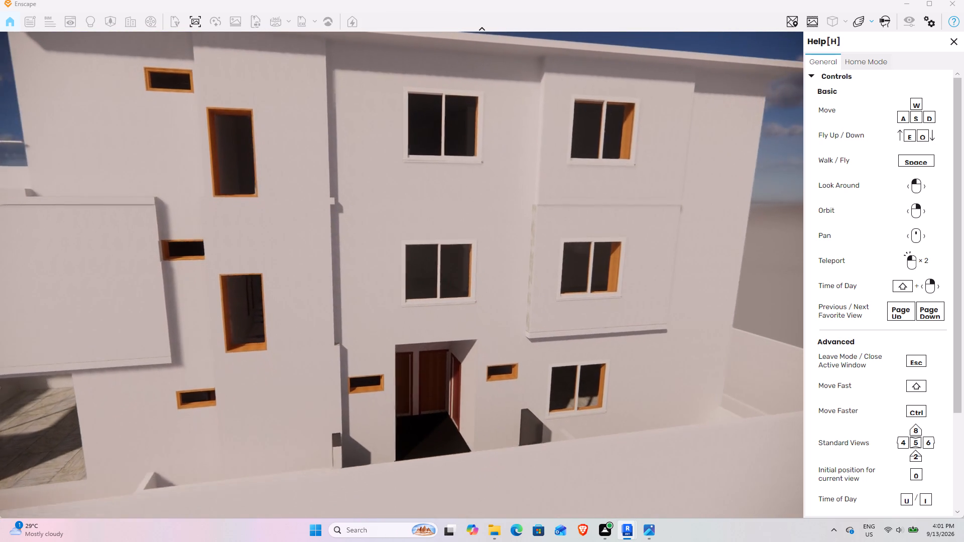
right_drag(401, 274, 402, 275)
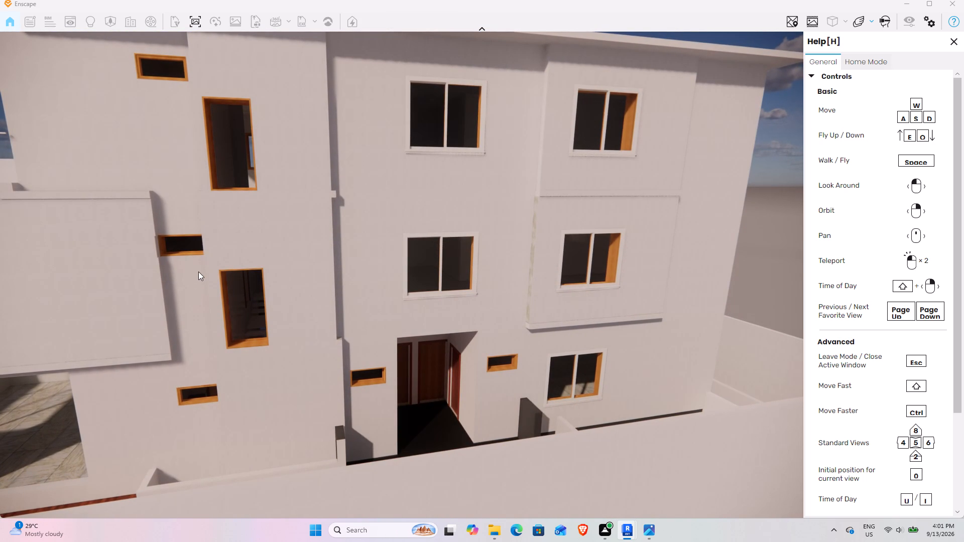
Pull back along the boundary wall to examine how the white side elevation meets the stone-clad front corner.
scroll(198, 272, down, 5)
right_drag(189, 281, 403, 275)
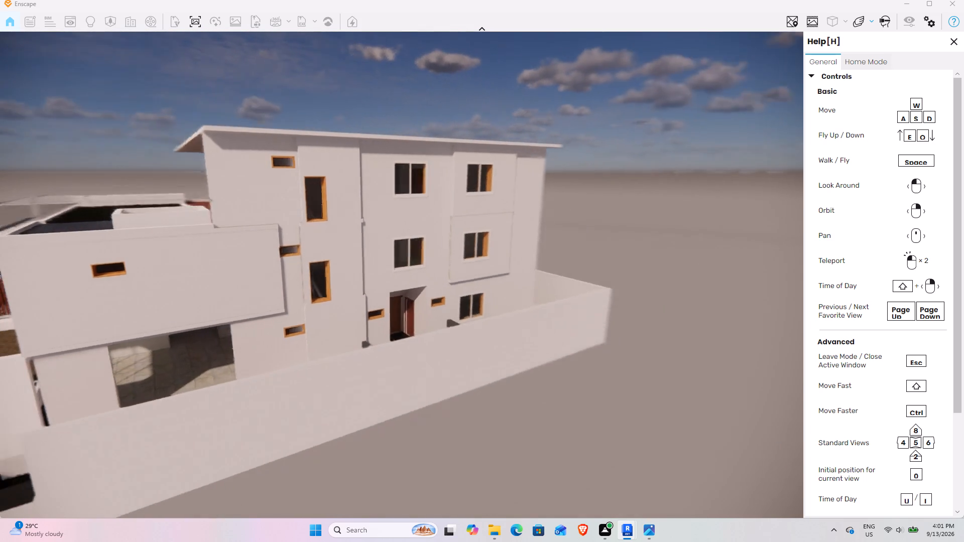
right_drag(403, 275, 402, 275)
scroll(120, 277, down, 4)
drag(44, 306, 402, 275)
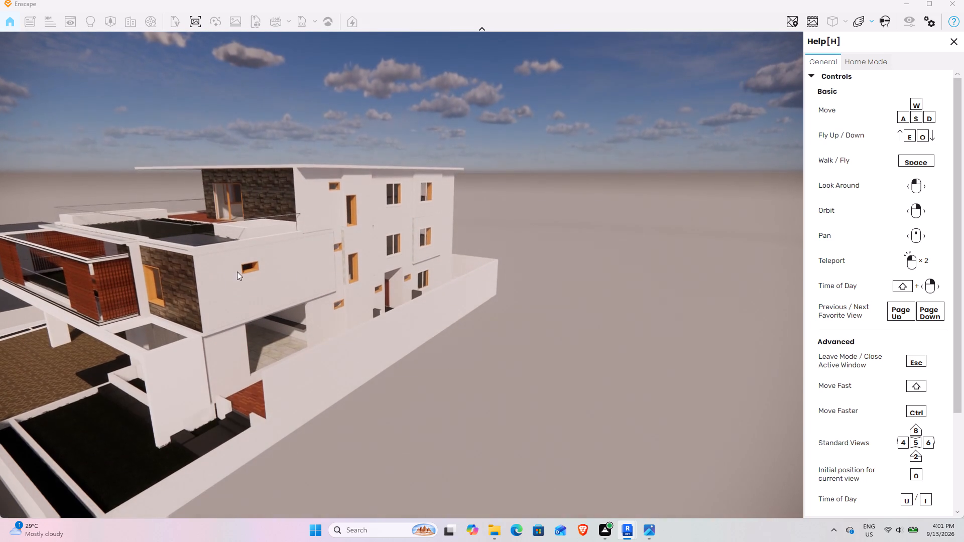
middle_drag(353, 272, 402, 275)
drag(395, 271, 402, 275)
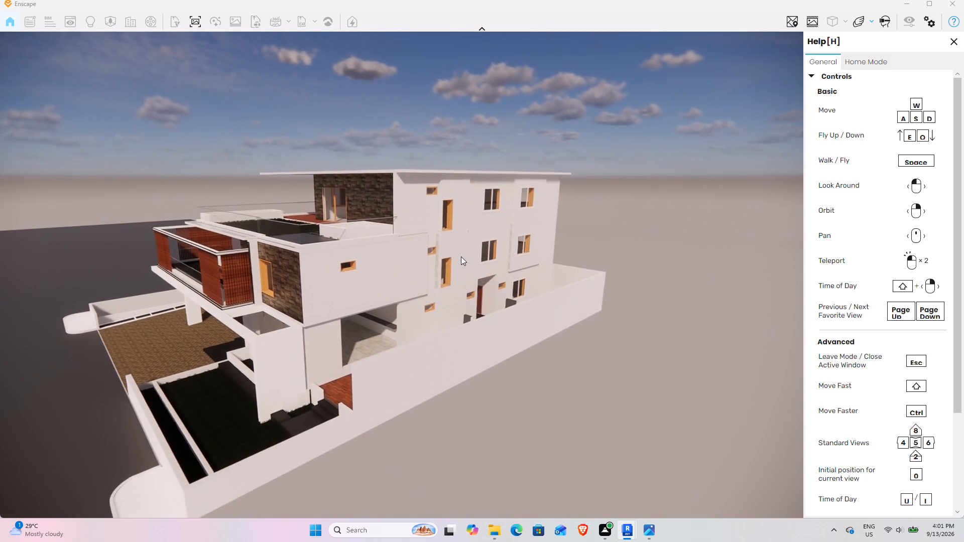
scroll(482, 219, up, 9)
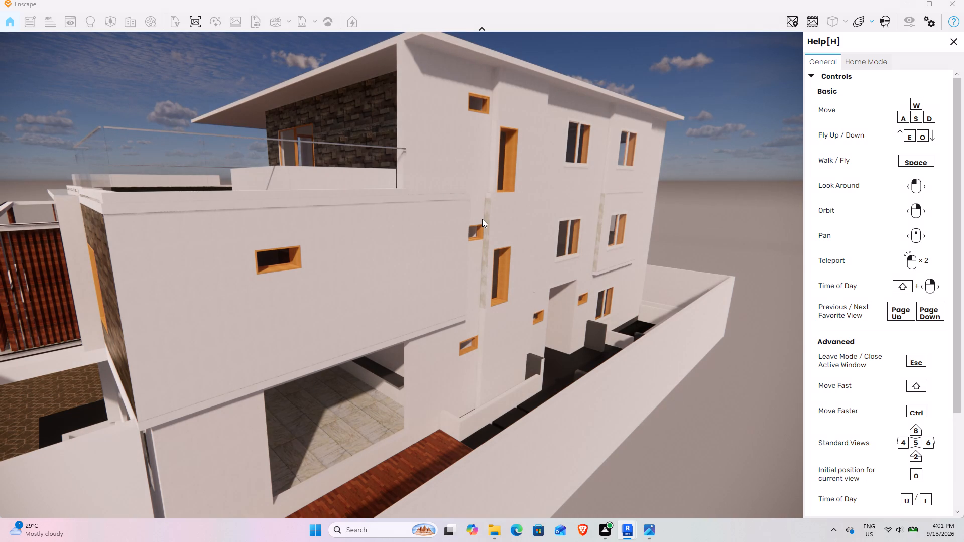
Examine the white side elevation's projecting first-floor volume, tall orange-framed stair windows and ground-floor opening at close range.
right_drag(427, 243, 402, 275)
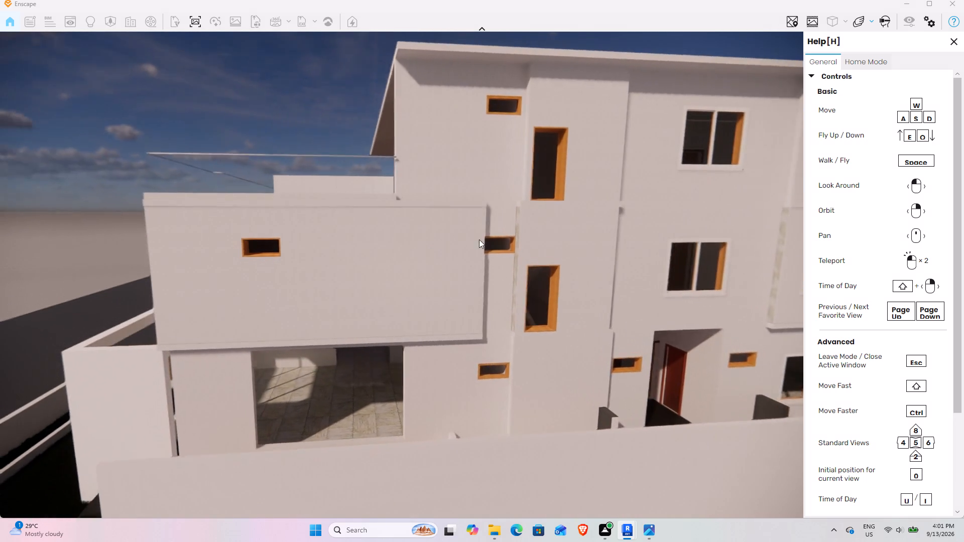
drag(601, 258, 402, 275)
drag(549, 327, 402, 275)
right_drag(548, 327, 401, 274)
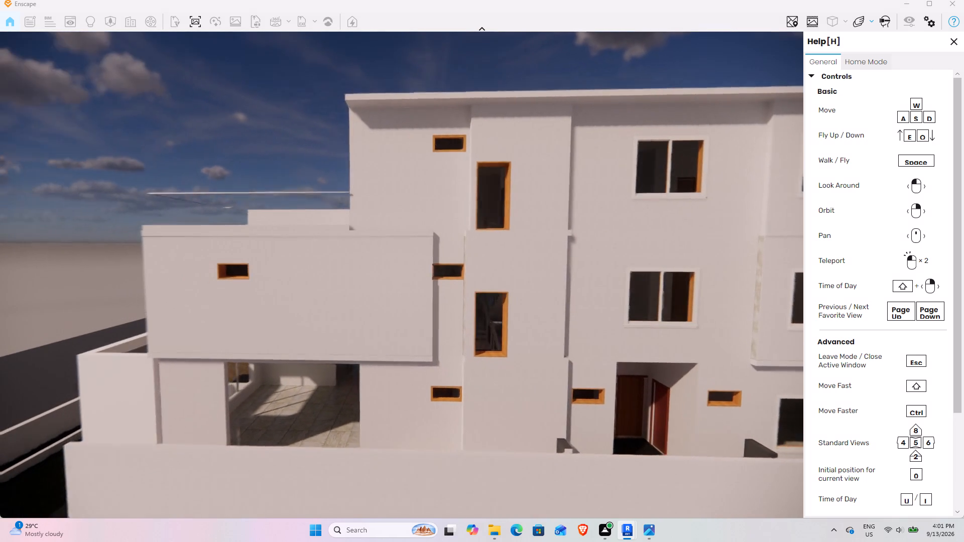
right_drag(401, 274, 402, 275)
scroll(489, 199, up, 3)
right_drag(509, 332, 402, 275)
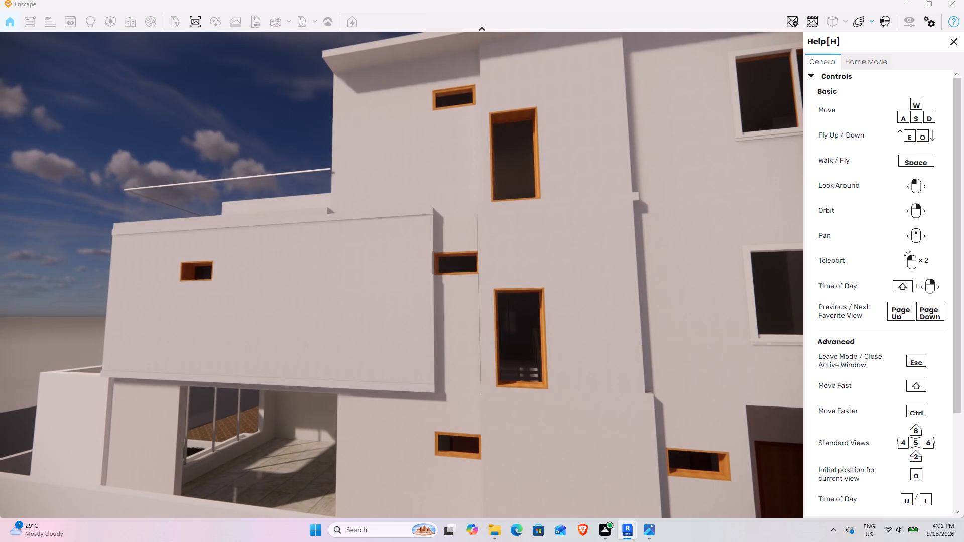
right_drag(402, 275, 402, 275)
scroll(538, 354, up, 1)
scroll(538, 354, down, 2)
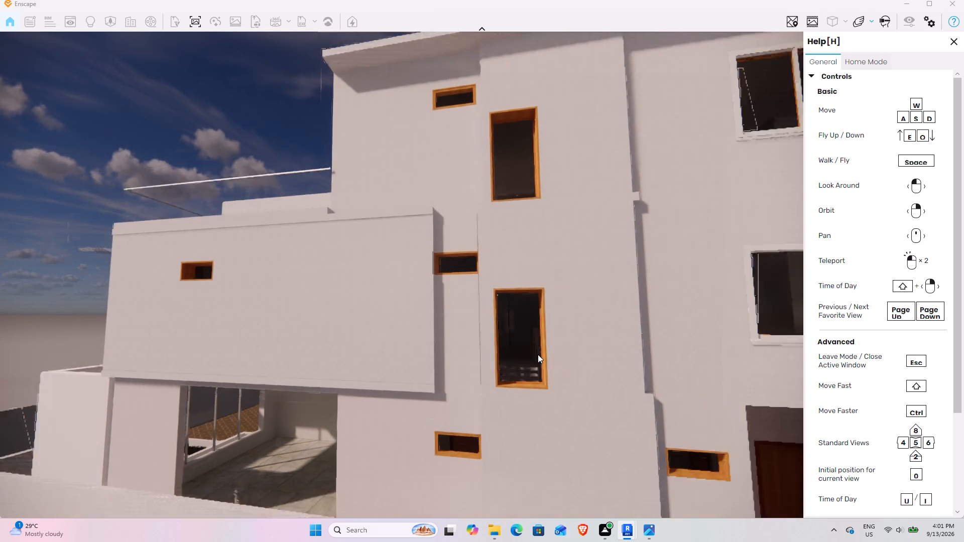
right_drag(523, 324, 402, 276)
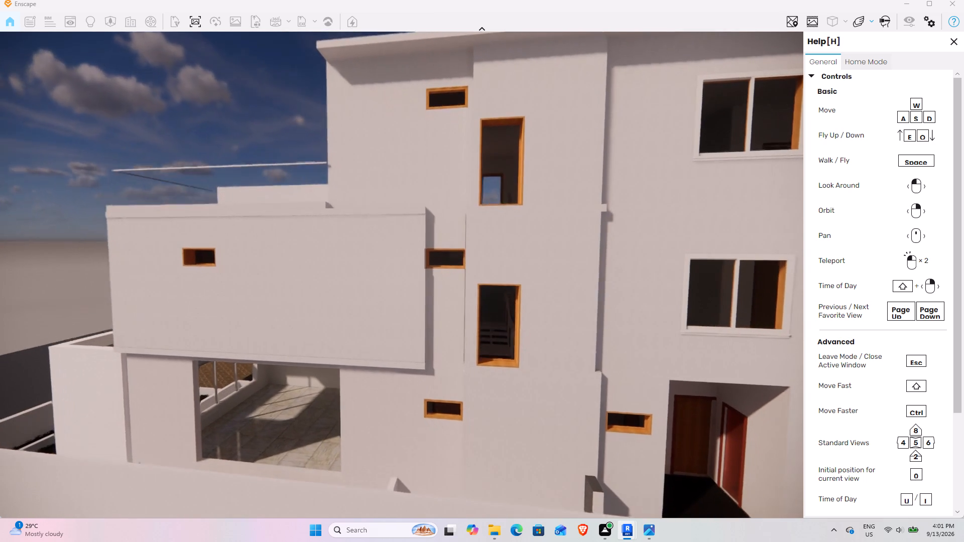
right_drag(402, 276, 402, 275)
scroll(523, 325, down, 7)
right_drag(467, 328, 470, 329)
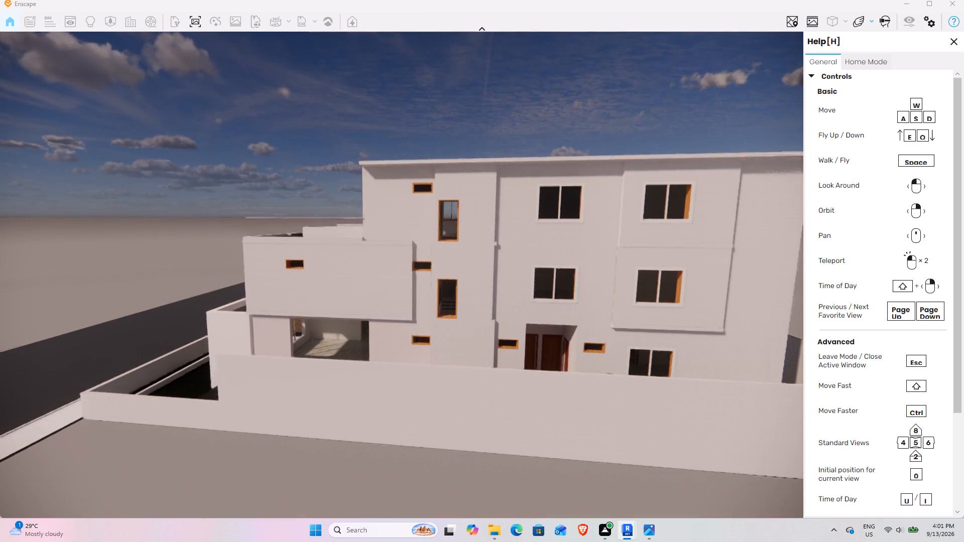
Circle back to the street and examine the whole house from the front lawn corner, at low level and from above.
right_drag(470, 329, 402, 275)
scroll(467, 321, down, 13)
right_drag(352, 315, 402, 275)
right_drag(296, 315, 402, 275)
scroll(227, 292, up, 4)
drag(212, 406, 402, 275)
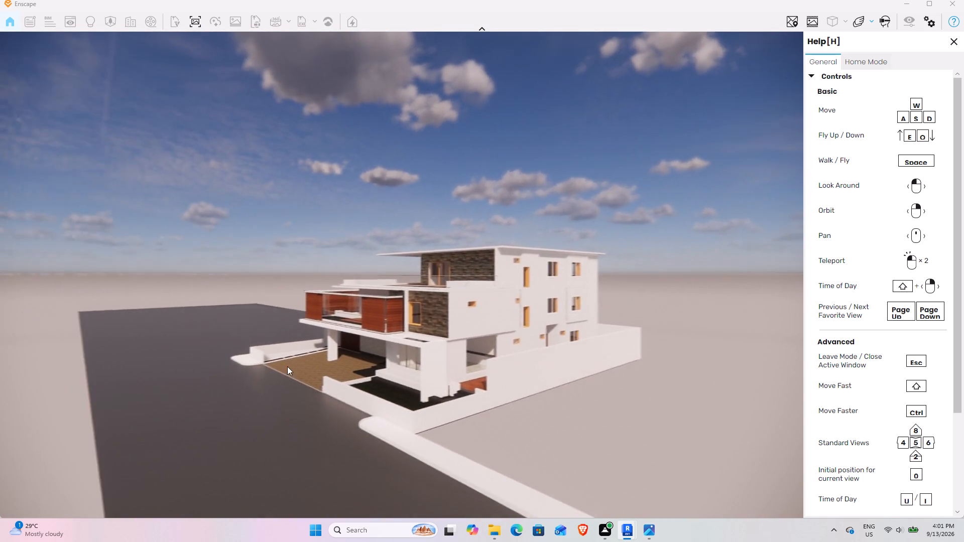
scroll(258, 329, up, 4)
scroll(332, 359, up, 4)
right_drag(392, 452, 402, 275)
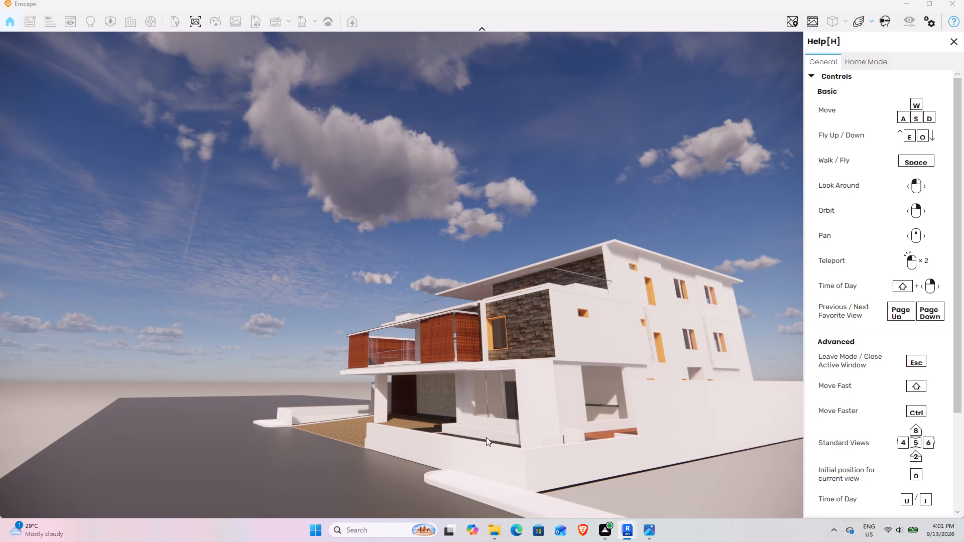
right_drag(410, 355, 403, 275)
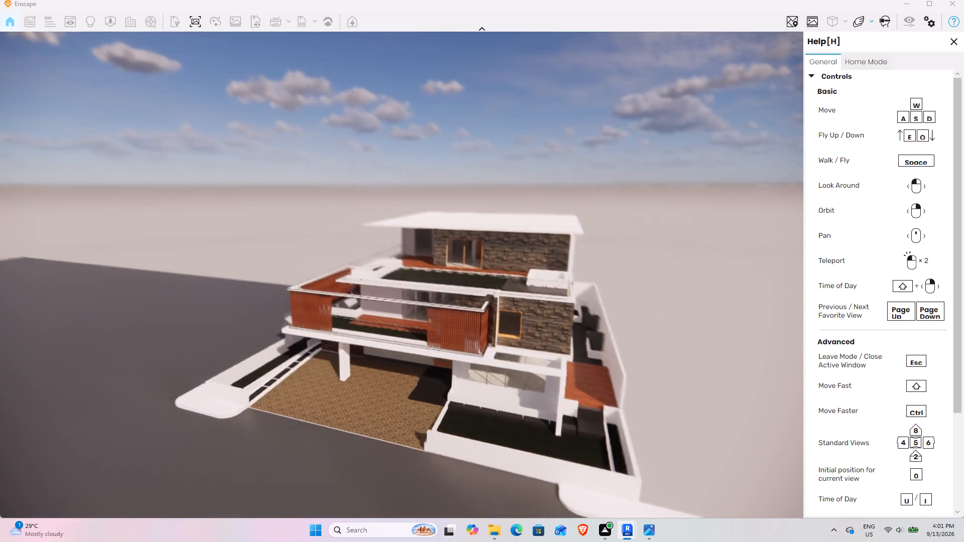
right_drag(403, 275, 402, 275)
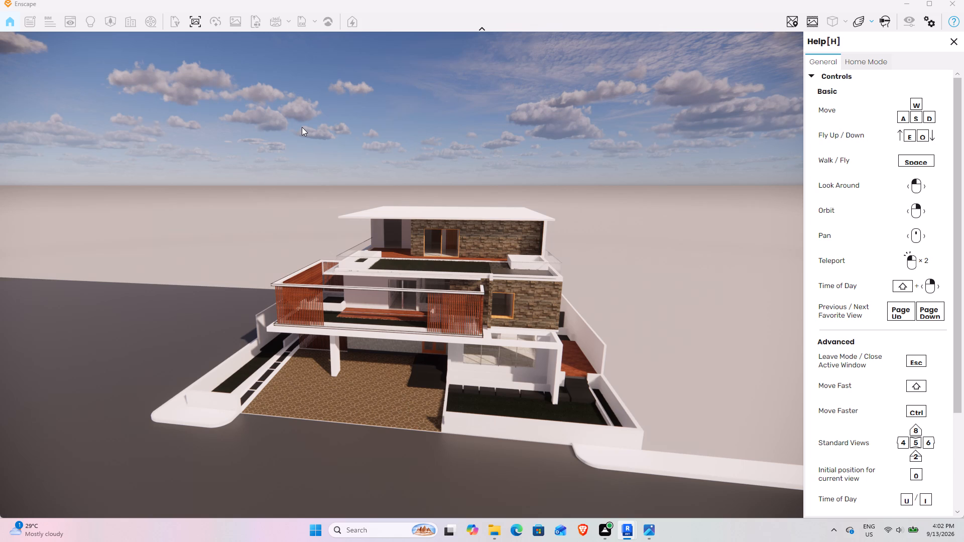
Orbit across the front to the driveway's opposite corner and examine the stone-clad side facade, timber screens and boundary wall.
right_drag(324, 266, 402, 275)
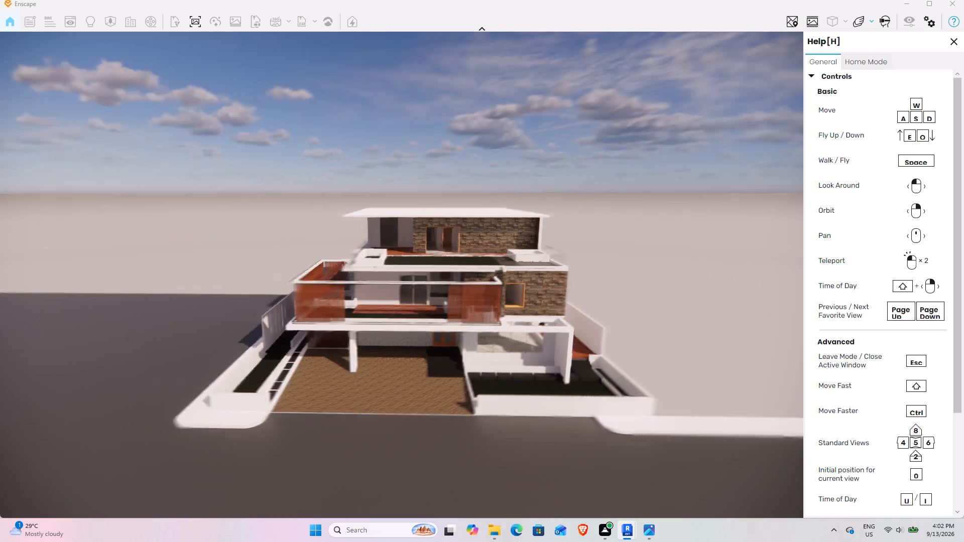
right_drag(402, 275, 402, 275)
scroll(385, 206, up, 8)
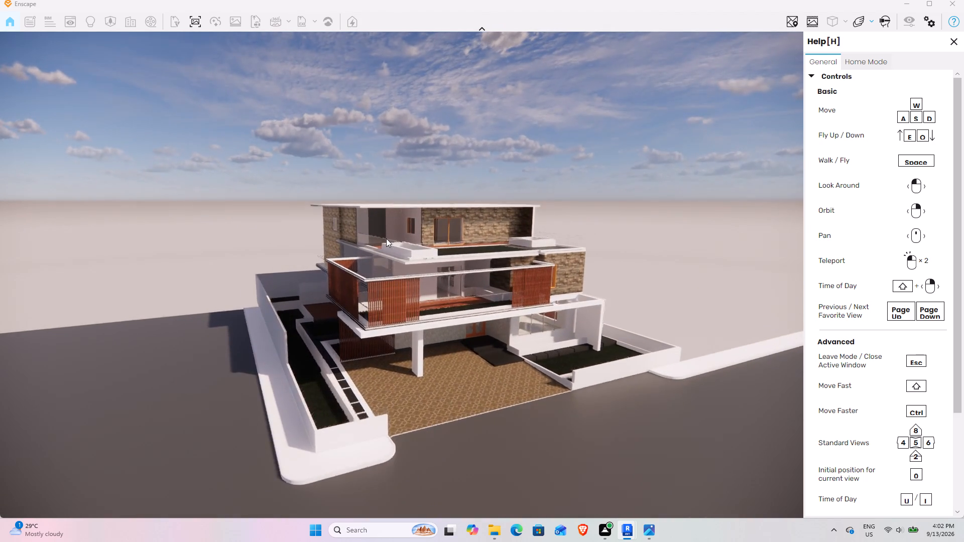
right_drag(355, 373, 401, 275)
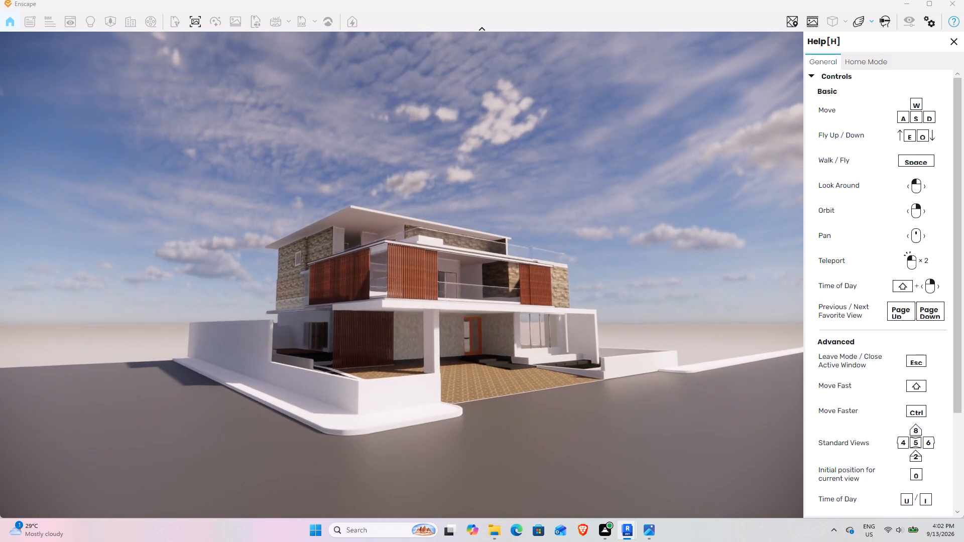
right_drag(401, 275, 402, 275)
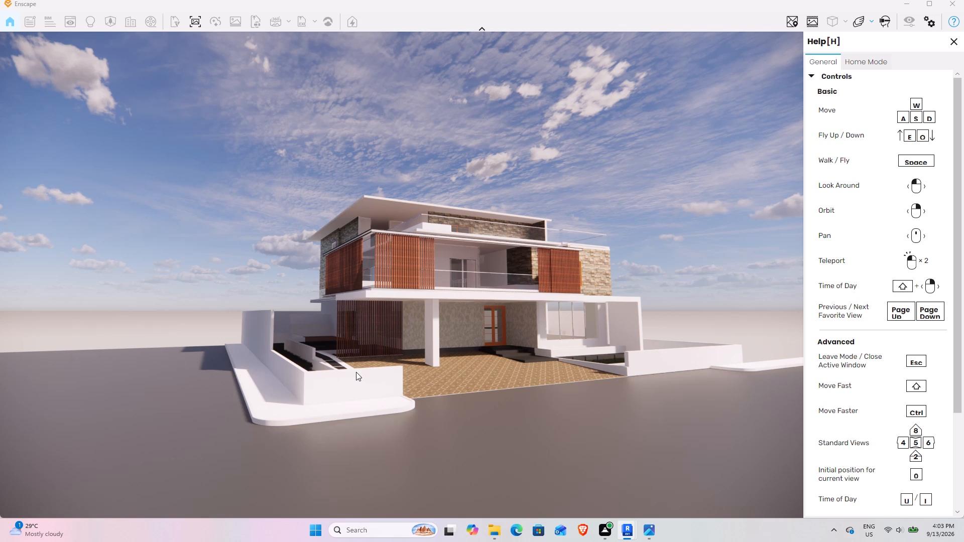
right_drag(278, 272, 402, 275)
right_drag(341, 283, 402, 275)
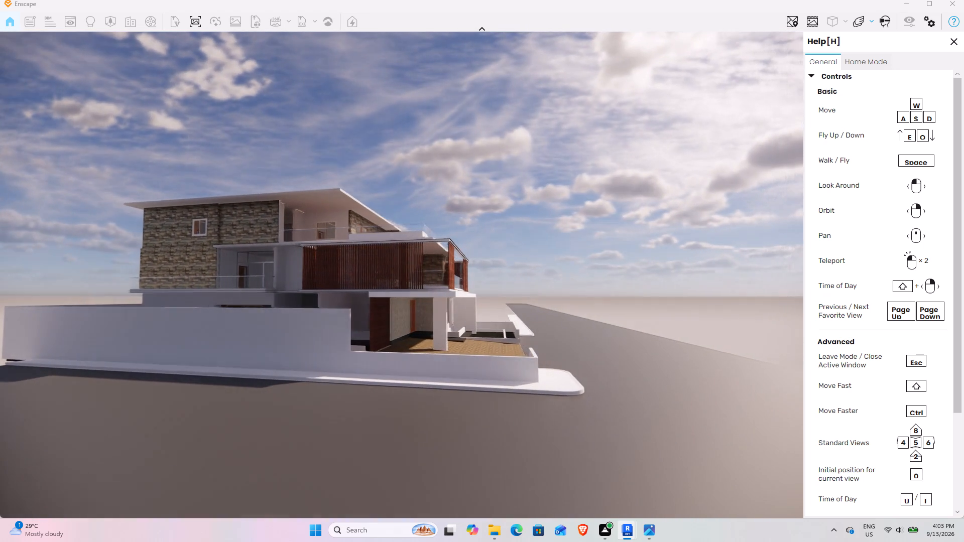
right_drag(402, 275, 401, 275)
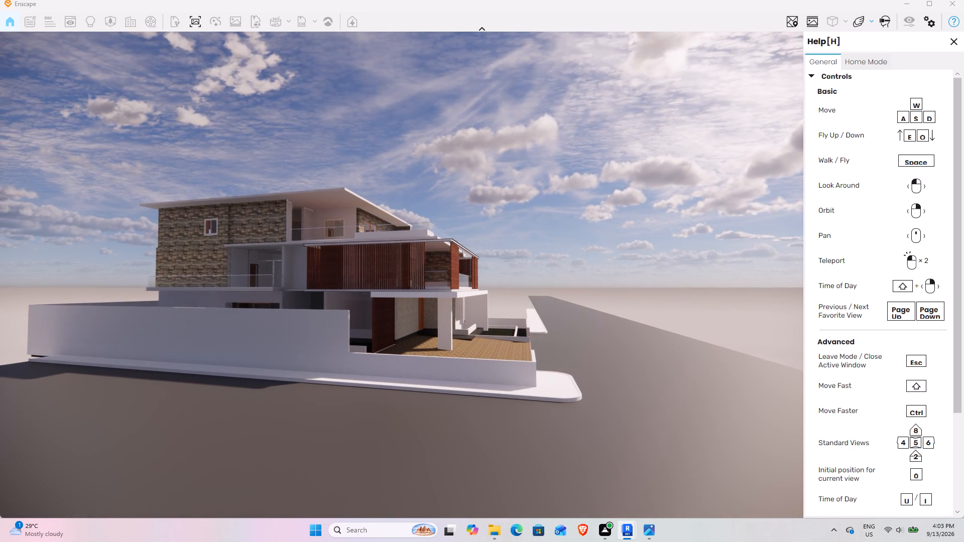
right_drag(401, 275, 400, 275)
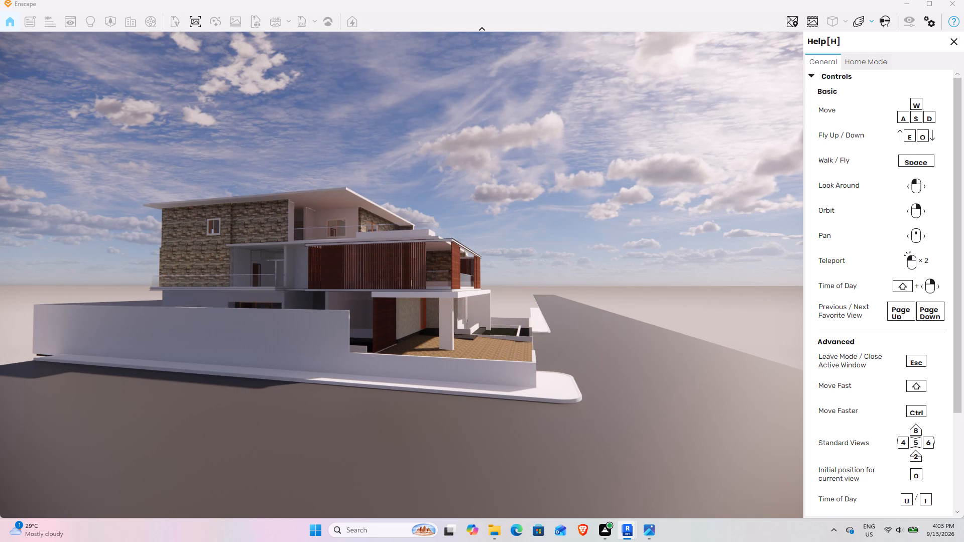
right_drag(400, 275, 402, 275)
right_drag(433, 273, 401, 275)
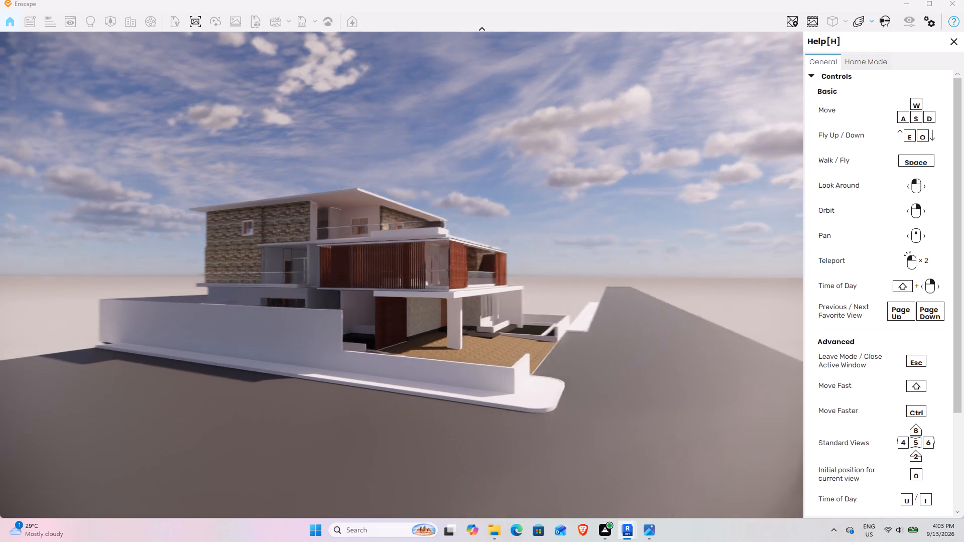
right_drag(401, 275, 402, 275)
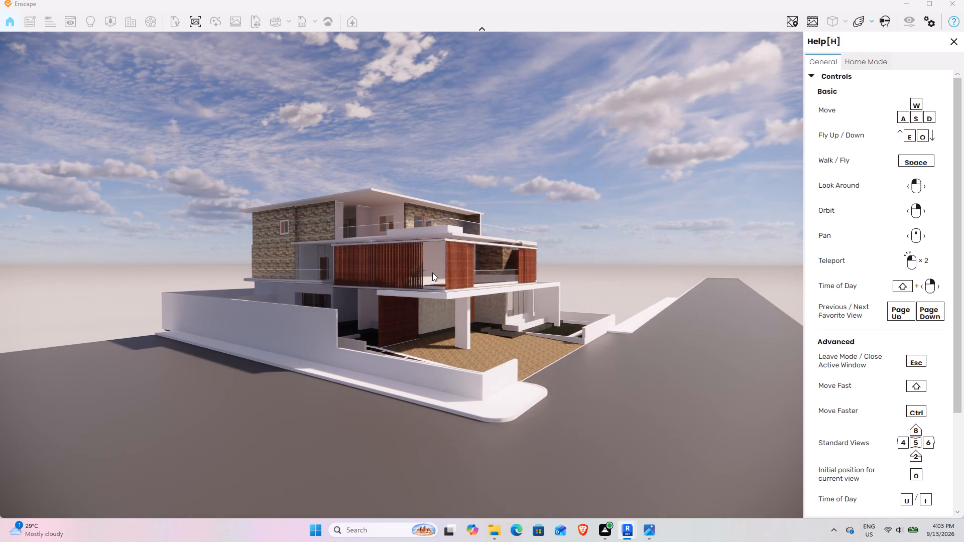
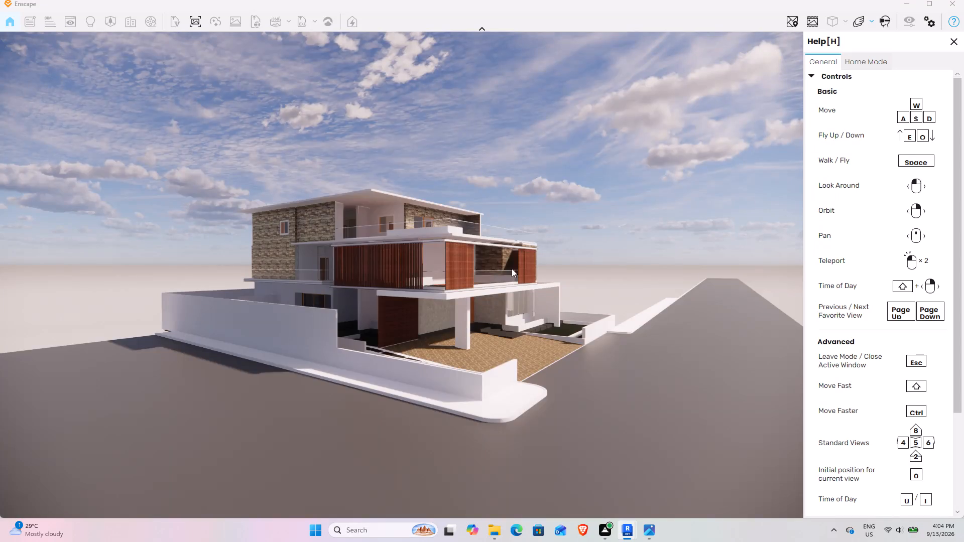
Switch from Enscape to Revit and close the MY PORTO model's {3D} view.
right_drag(512, 268, 402, 275)
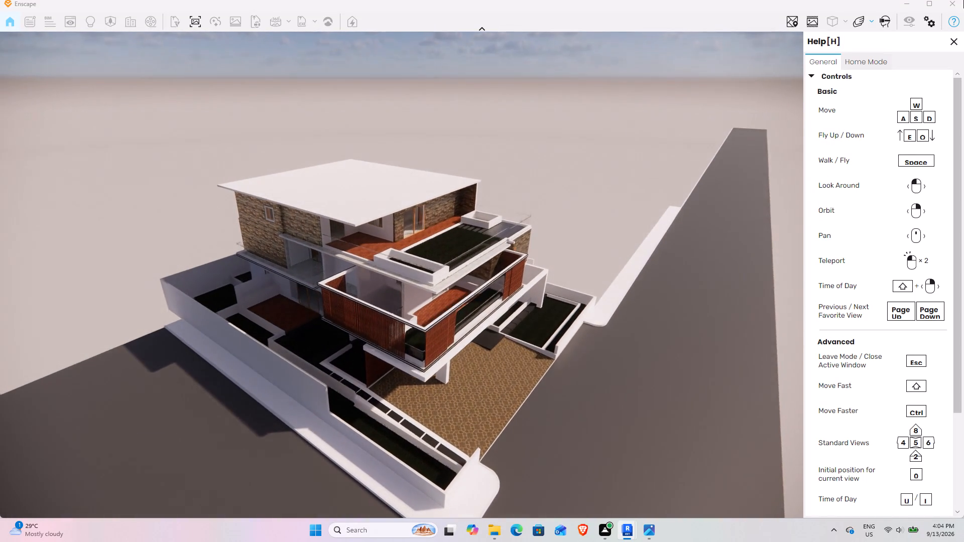
click(916, 0)
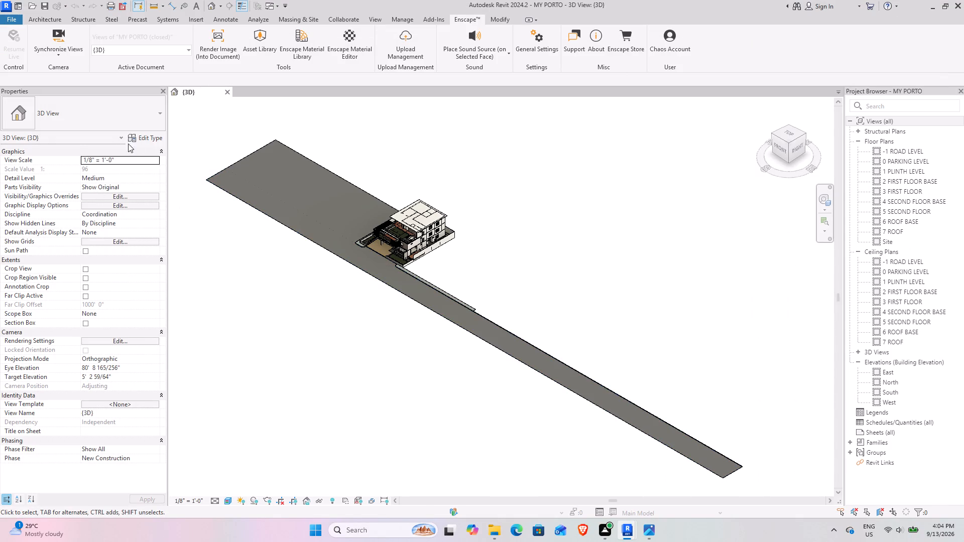
scroll(414, 167, up, 4)
scroll(440, 285, up, 4)
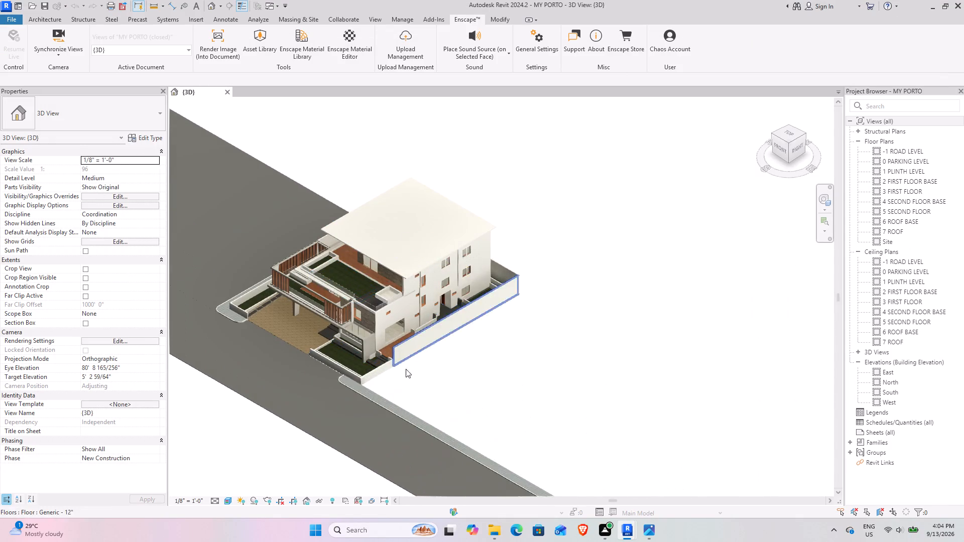
right_drag(359, 381, 463, 297)
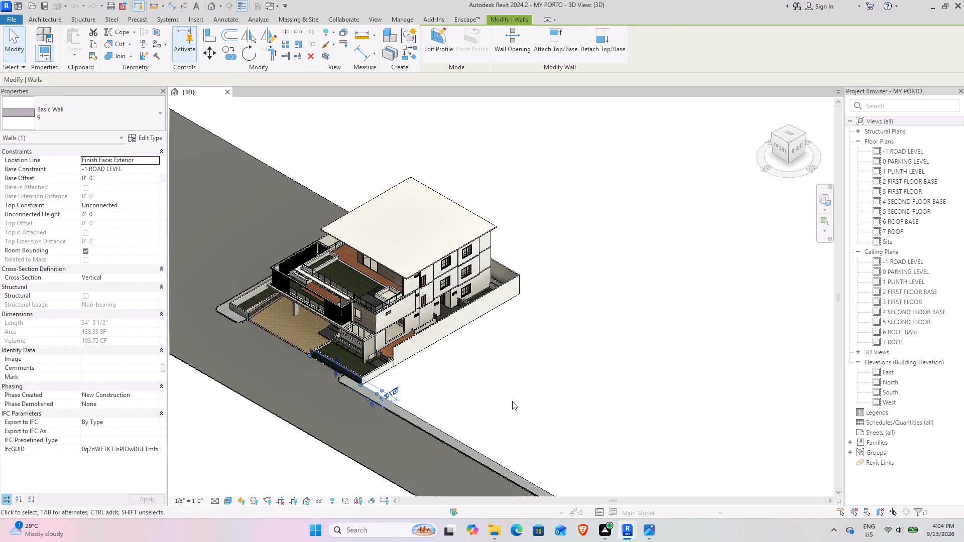
click(512, 401)
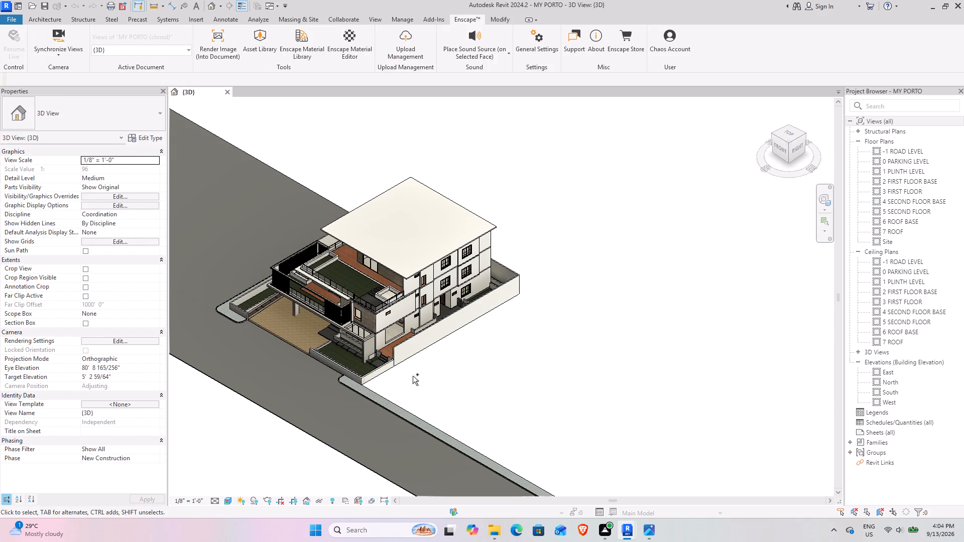
key(ctrl+z)
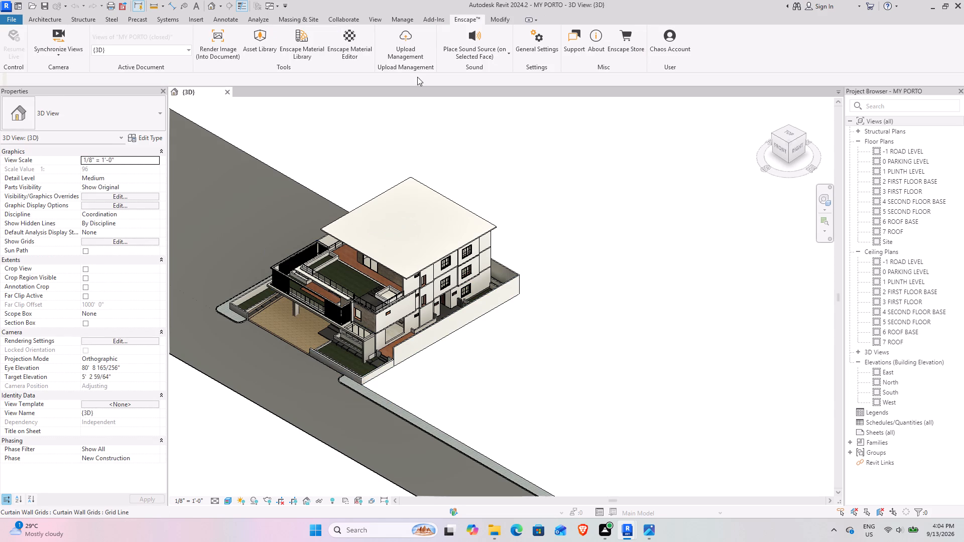
click(549, 170)
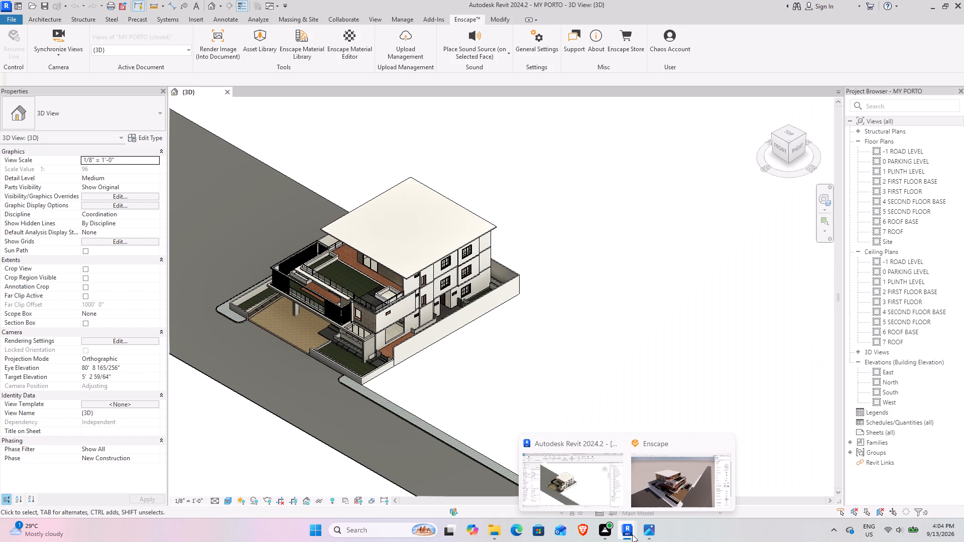
click(231, 91)
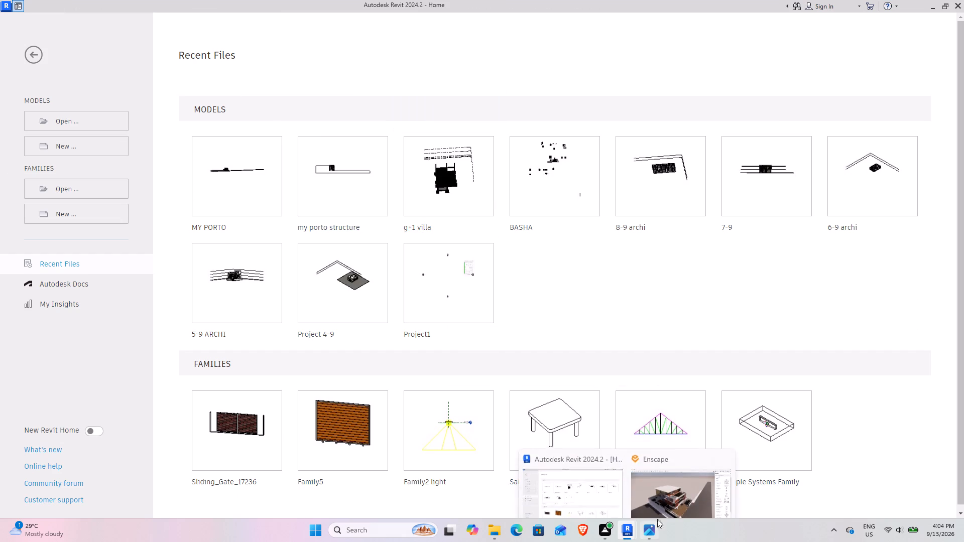
Switch to Enscape and examine the front facade, timber screens, paved driveway and entrance from the street corner and straight on.
click(668, 495)
right_drag(404, 372, 402, 275)
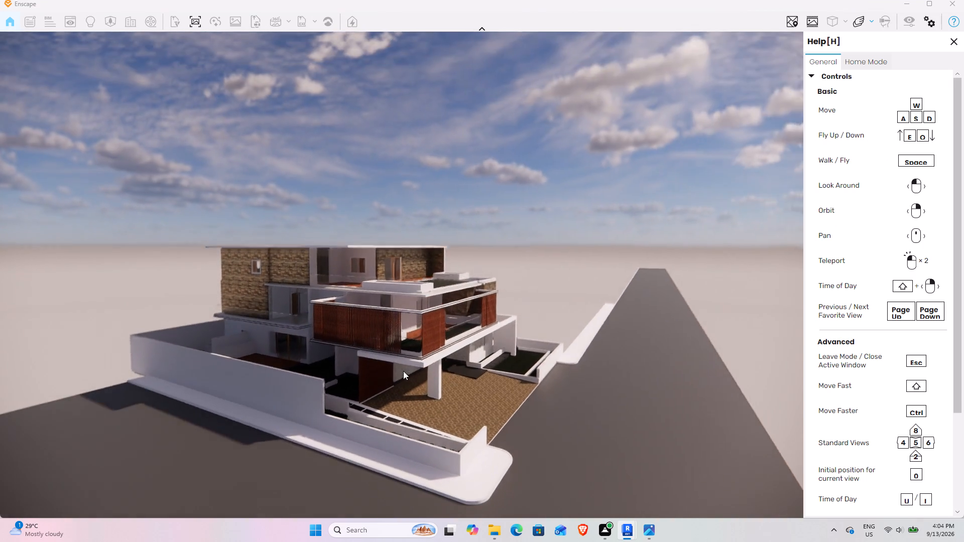
scroll(392, 349, up, 4)
scroll(419, 410, up, 4)
right_drag(431, 468, 397, 274)
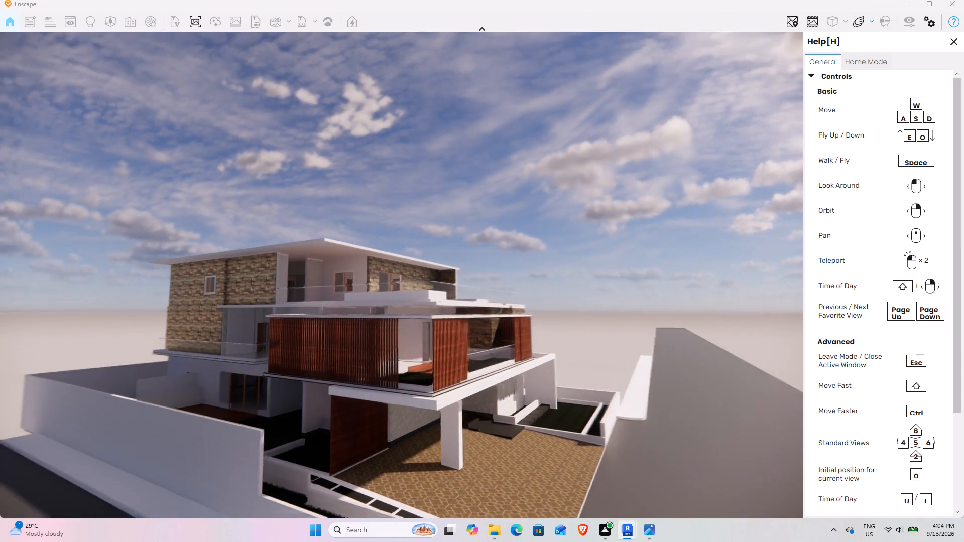
right_drag(397, 274, 402, 275)
scroll(485, 345, up, 7)
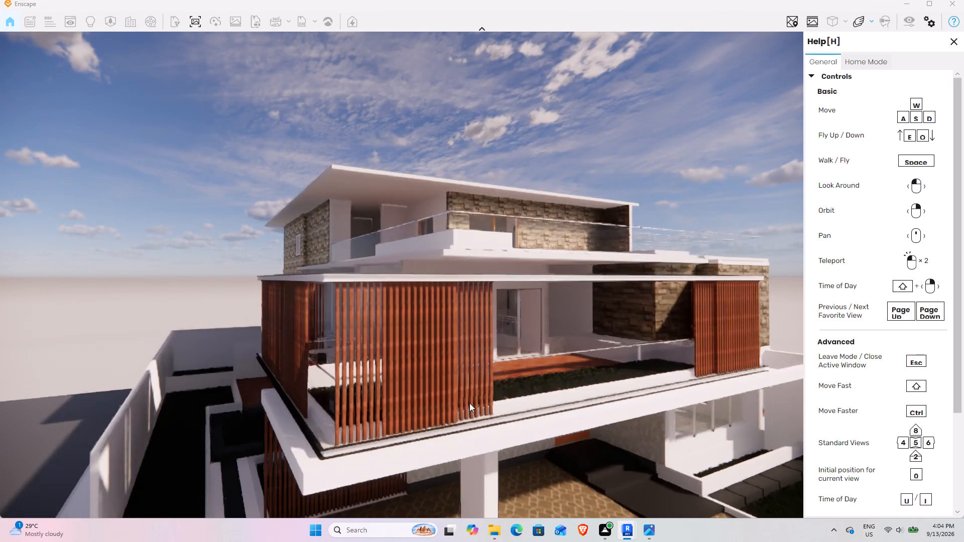
right_drag(452, 501, 401, 275)
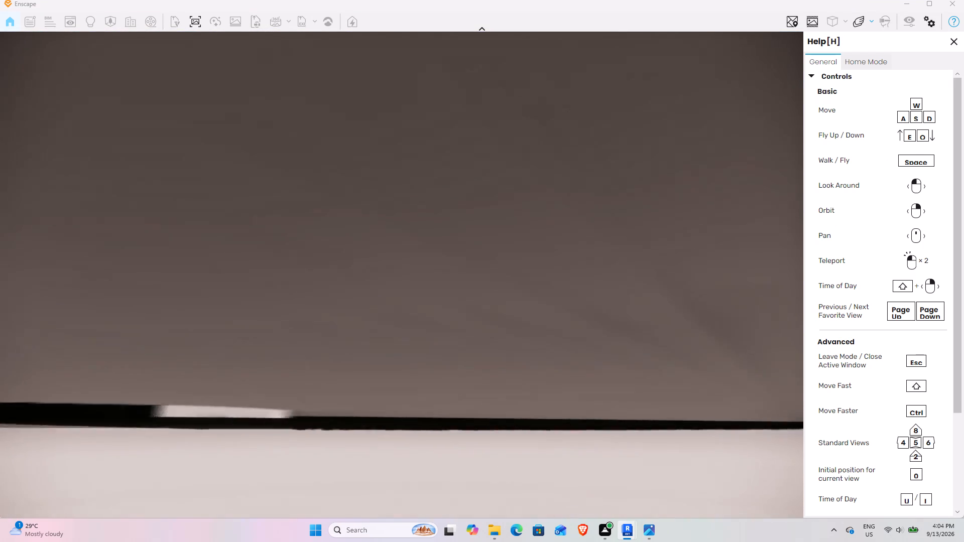
right_drag(401, 275, 402, 275)
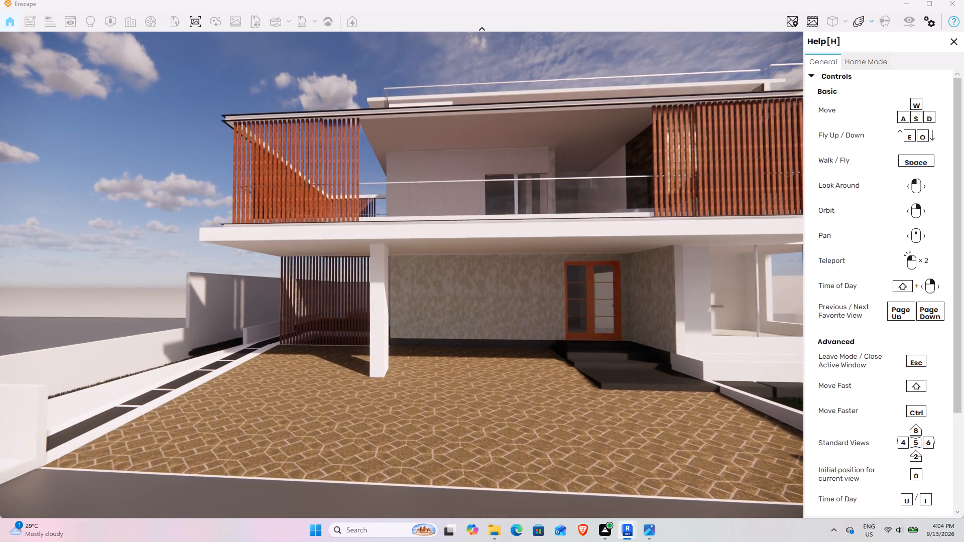
right_drag(402, 275, 402, 275)
scroll(391, 391, down, 5)
right_drag(379, 382, 405, 275)
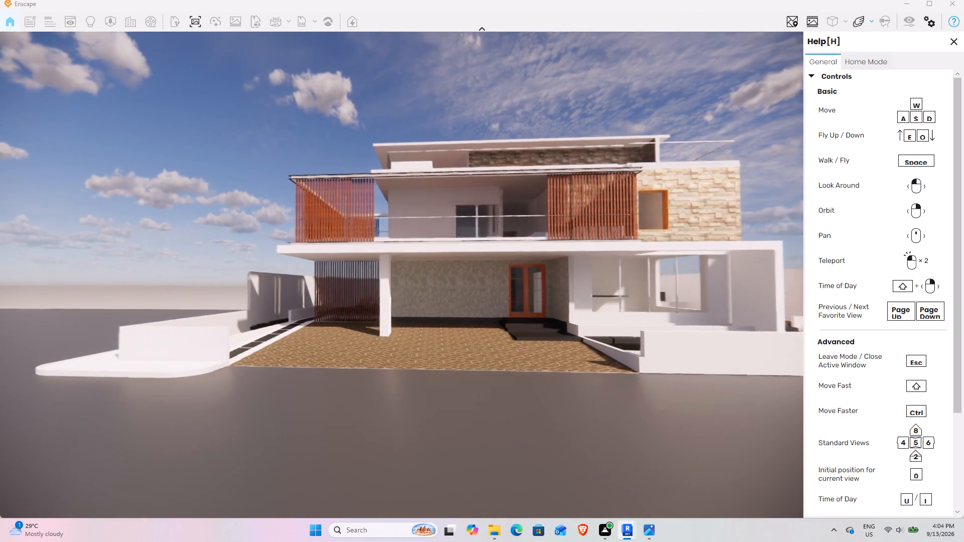
right_drag(405, 275, 402, 275)
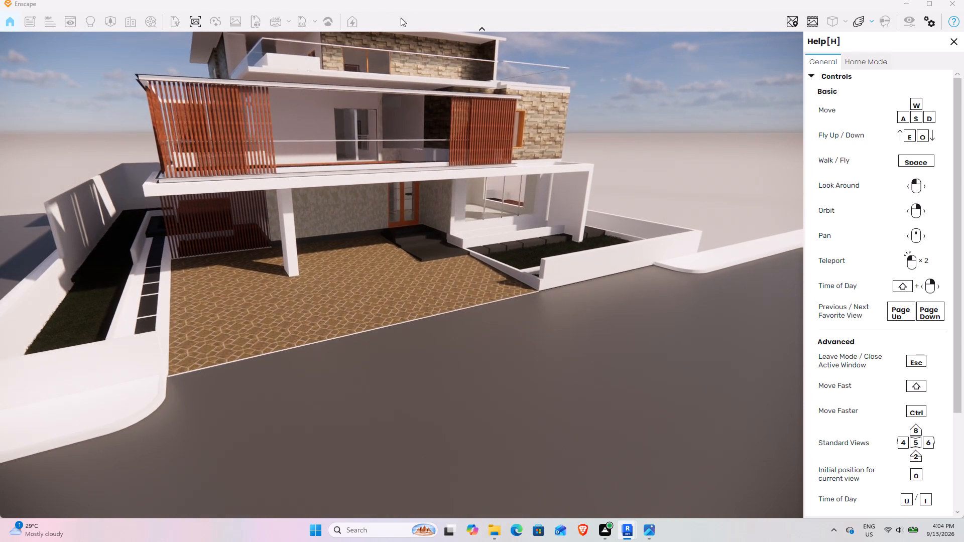
Examine the first-floor front balcony and the planted terrace above it at close range, from below and above.
drag(348, 190, 402, 275)
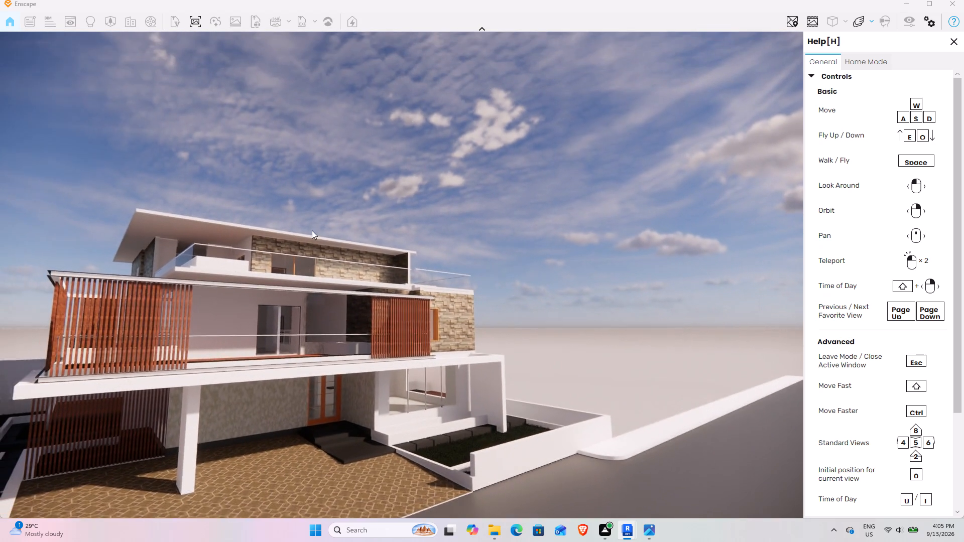
drag(321, 266, 402, 275)
scroll(360, 181, up, 5)
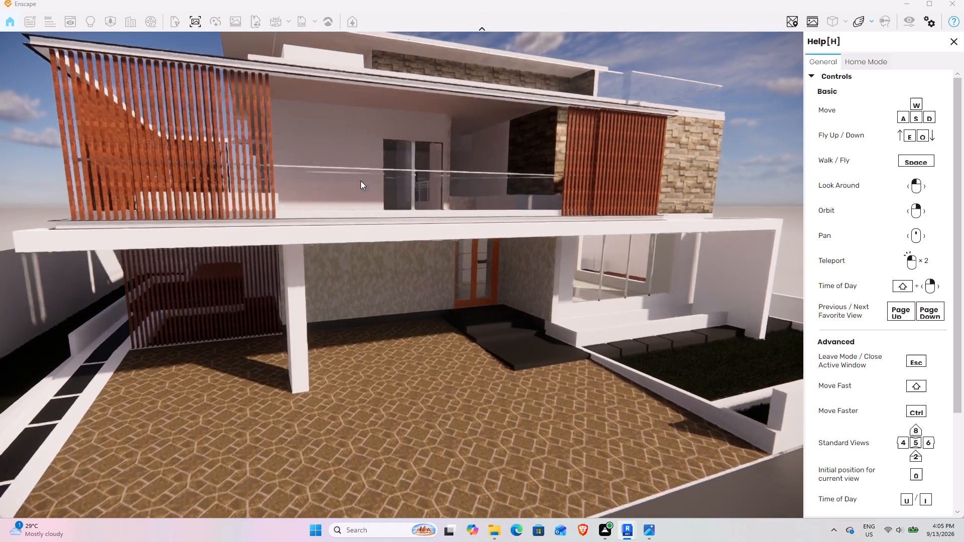
drag(368, 294, 402, 275)
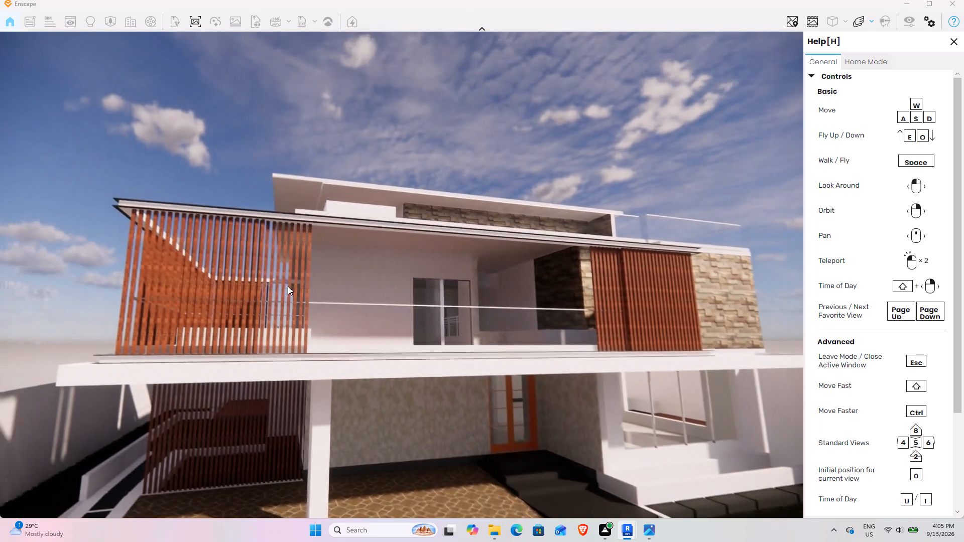
scroll(275, 277, up, 6)
scroll(288, 282, down, 3)
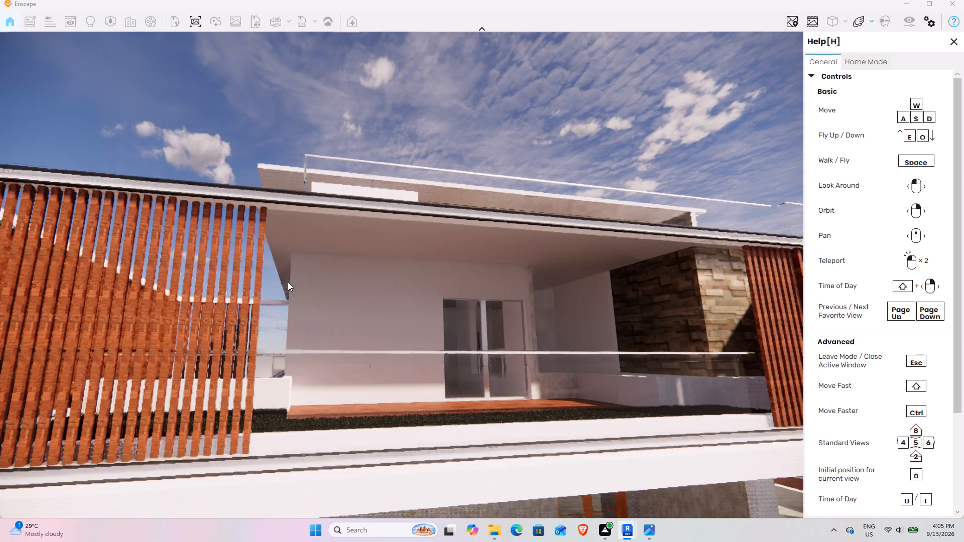
right_drag(339, 289, 402, 275)
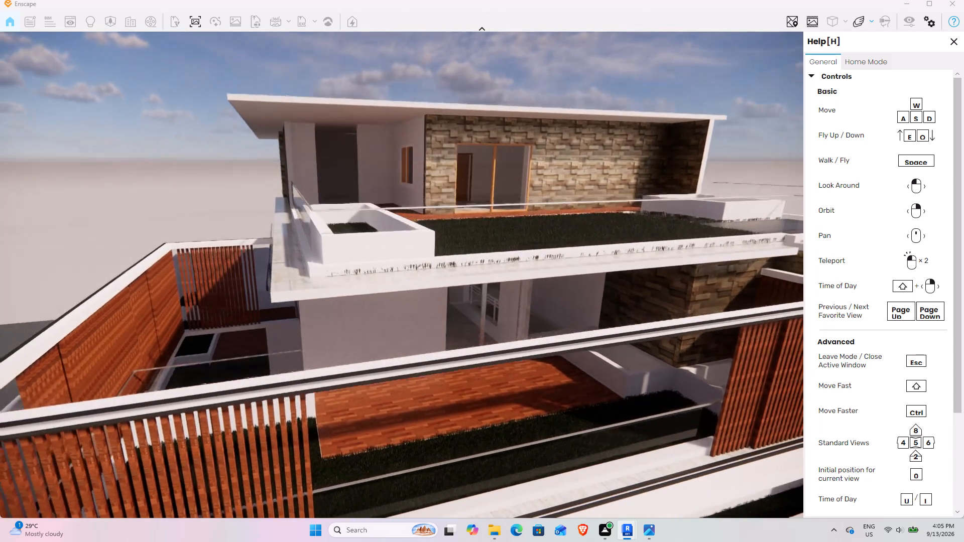
right_drag(402, 275, 402, 275)
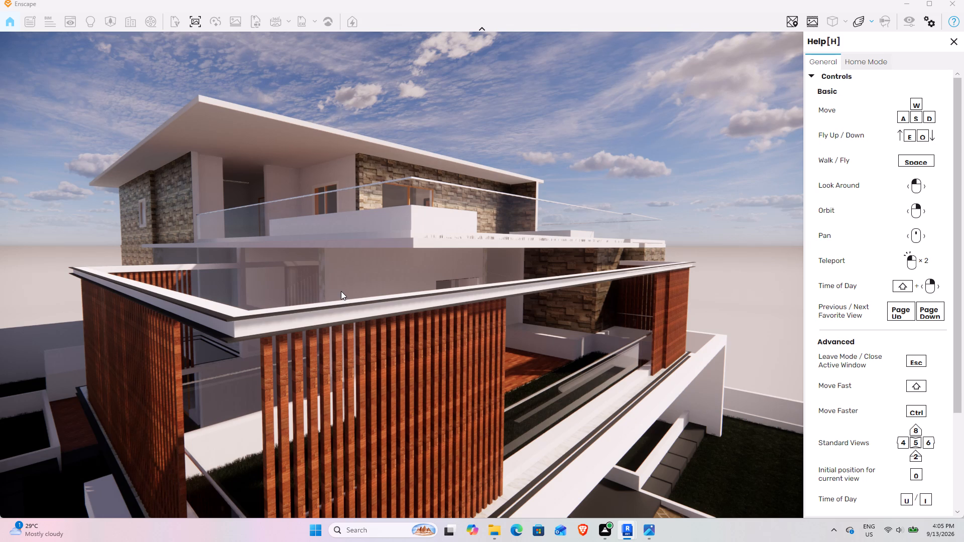
Pull back from the timber-screened corner and examine the stacked terraces and the whole house from the driveway side.
scroll(341, 246, down, 3)
right_drag(446, 293, 402, 275)
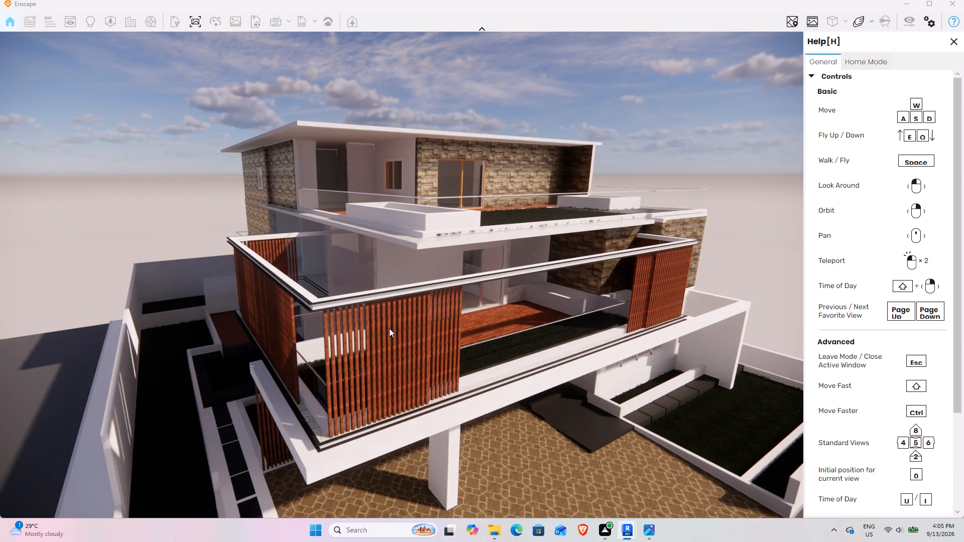
right_drag(312, 365, 404, 274)
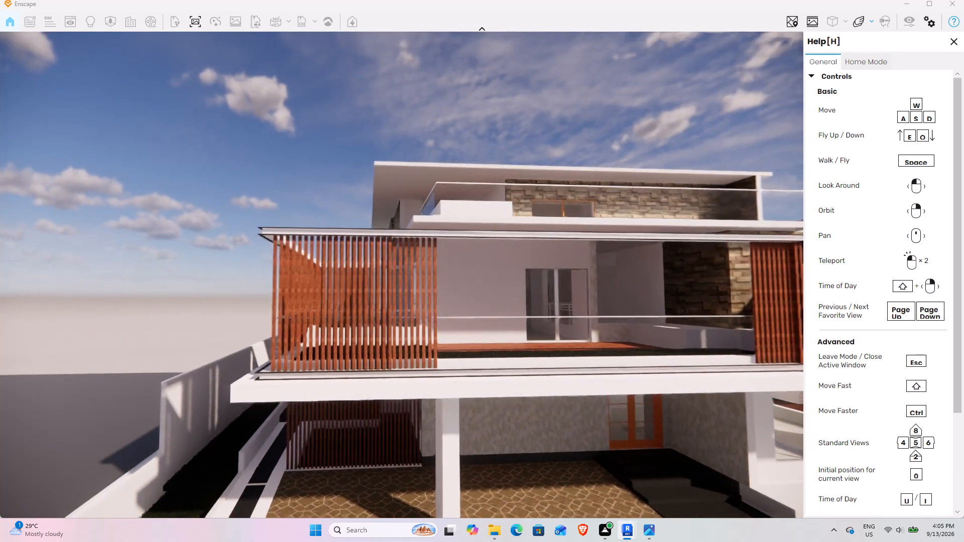
right_drag(404, 274, 402, 275)
scroll(391, 349, down, 5)
right_drag(439, 314, 403, 275)
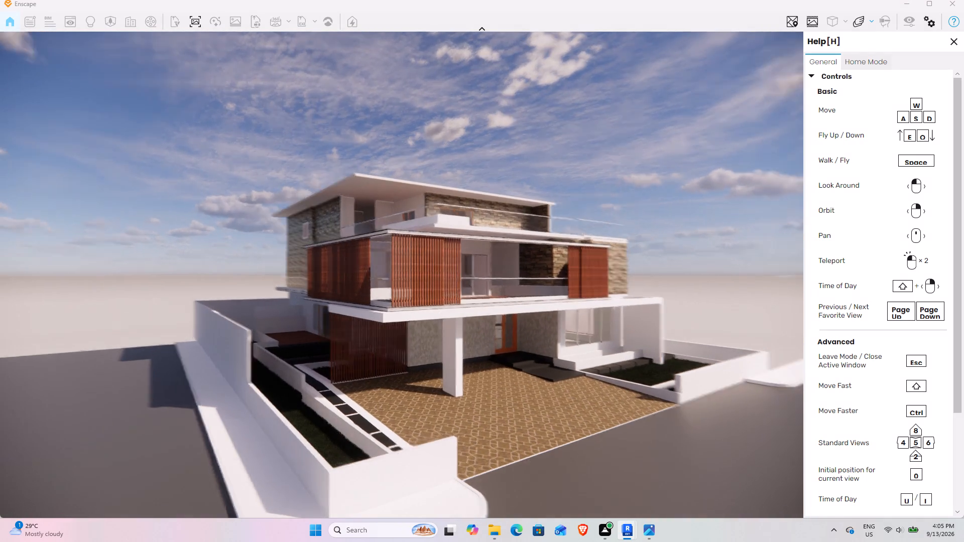
right_drag(403, 275, 402, 275)
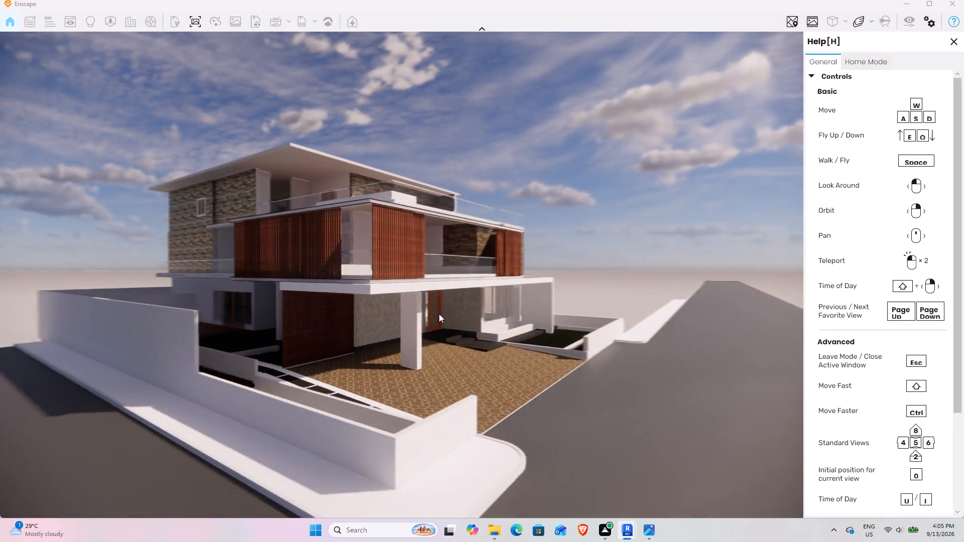
Examine the carport column, overhanging slab, paved driveway and entrance steps from the street at low level.
scroll(473, 223, up, 4)
right_drag(424, 430, 399, 274)
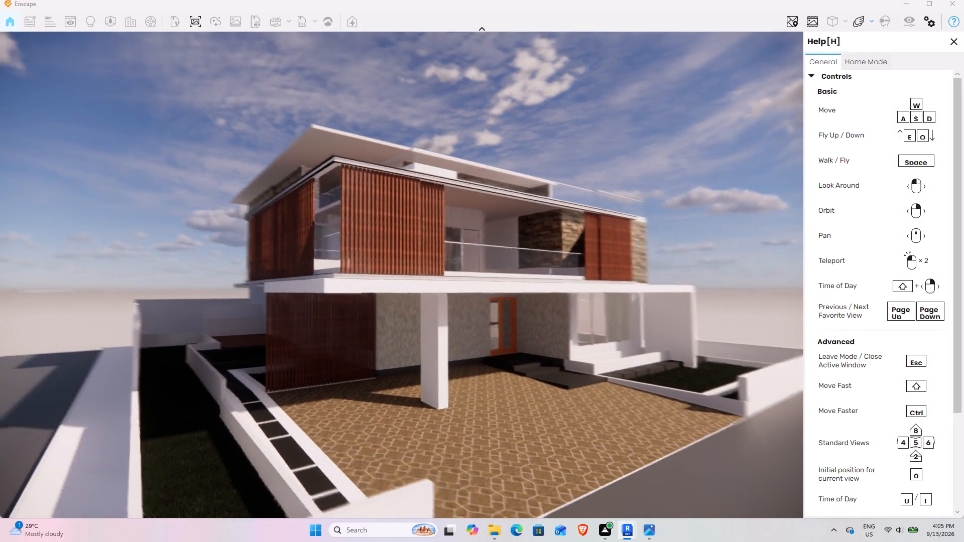
right_drag(399, 274, 403, 274)
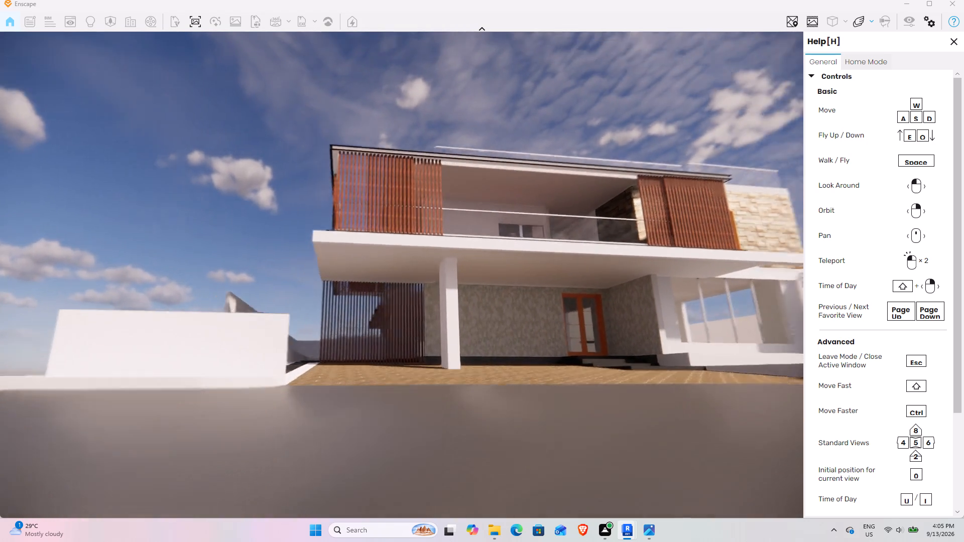
right_drag(403, 274, 402, 275)
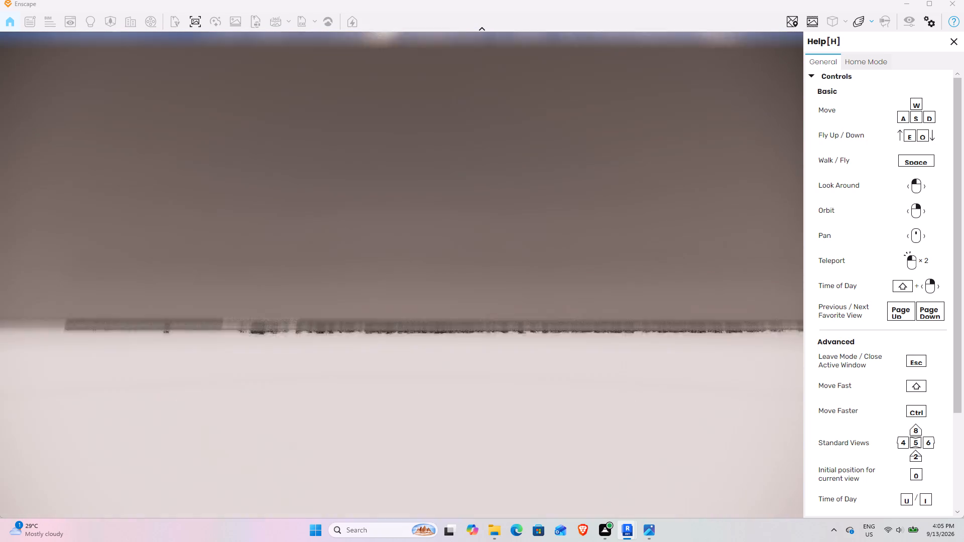
right_drag(402, 275, 402, 275)
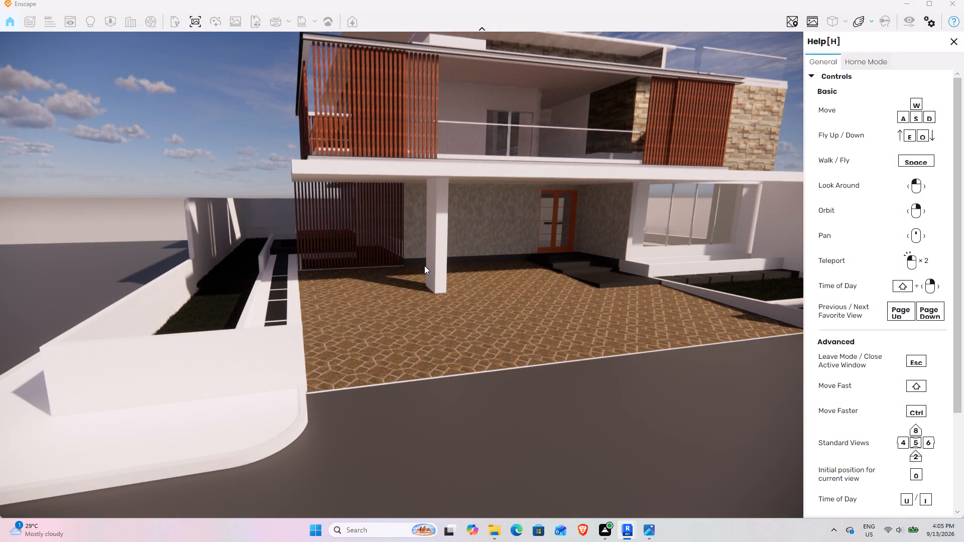
scroll(450, 229, up, 3)
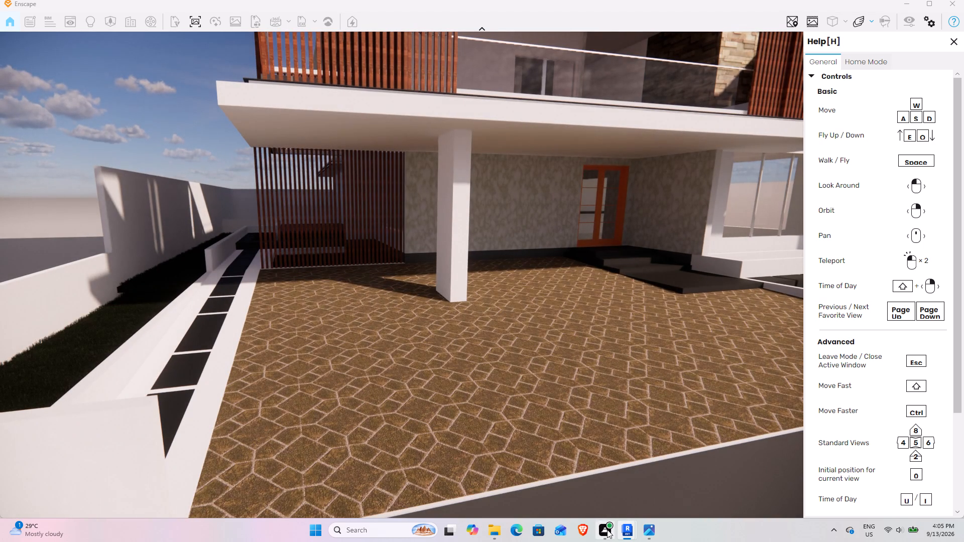
scroll(452, 276, down, 5)
right_drag(396, 318, 405, 274)
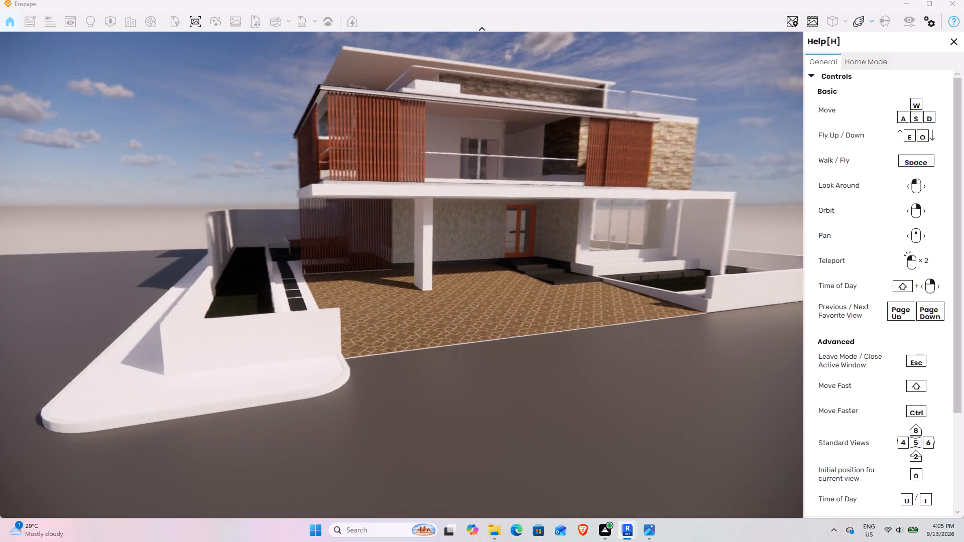
right_drag(405, 274, 402, 275)
Switch to Revit and open the recent model my porto structure.
click(900, 6)
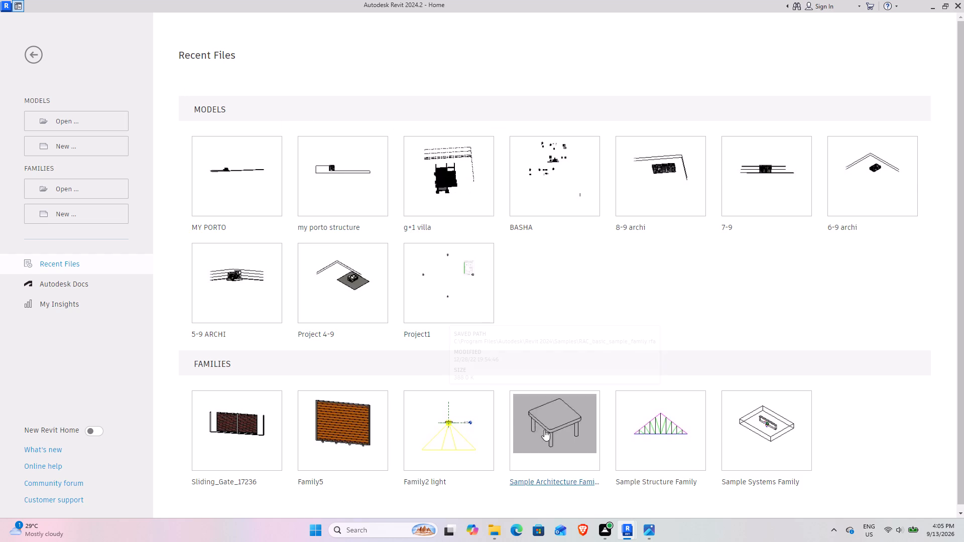
click(589, 283)
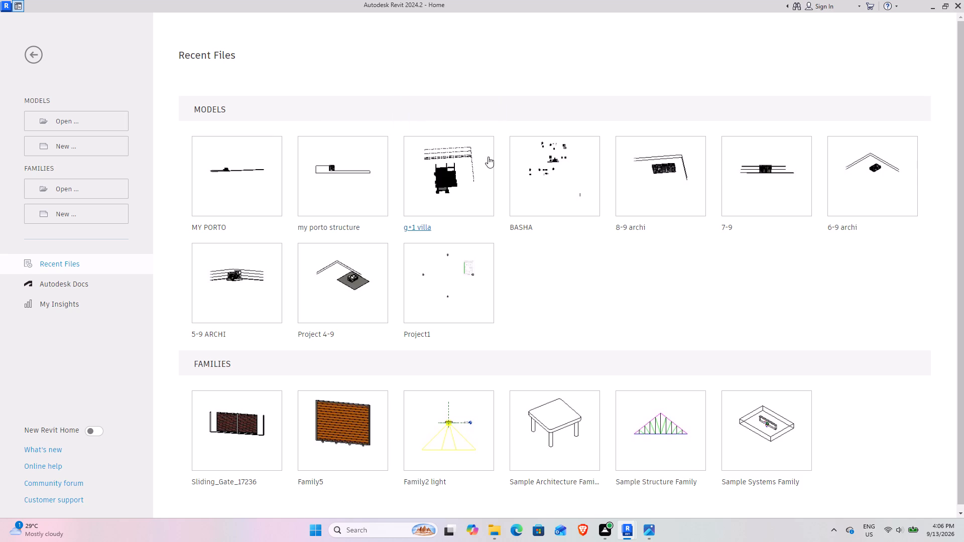
click(319, 191)
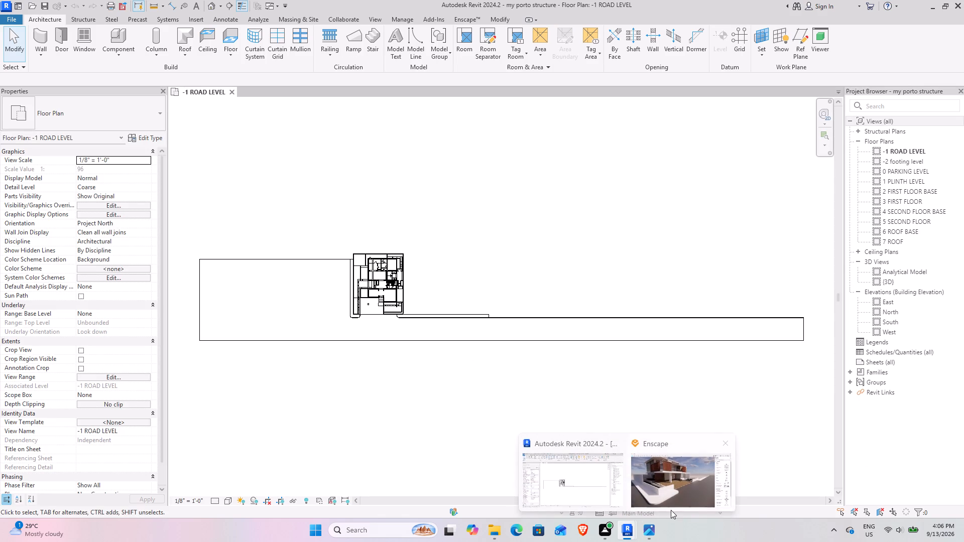
Switch to Enscape and examine the house's front and driveway side from a raised corner viewpoint.
click(670, 493)
right_drag(360, 246, 401, 275)
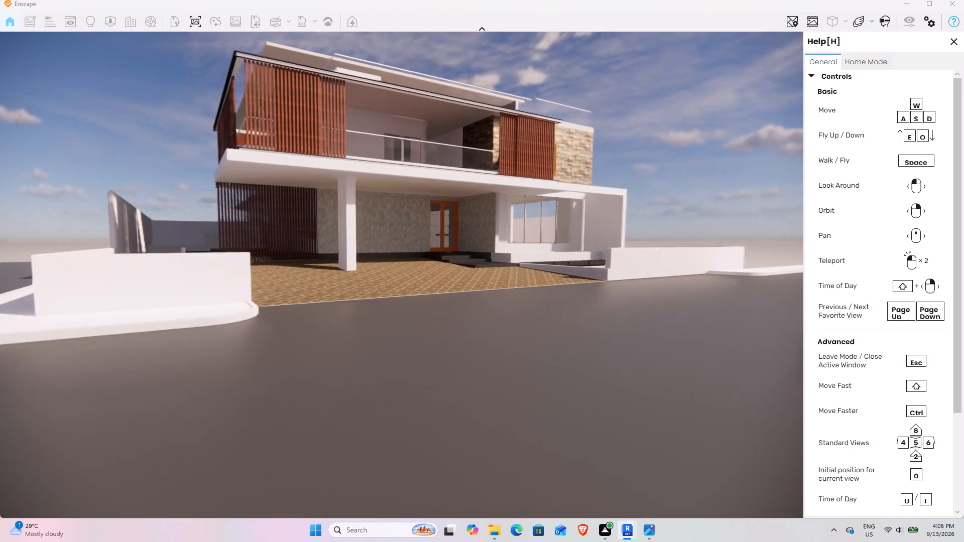
right_drag(401, 275, 402, 275)
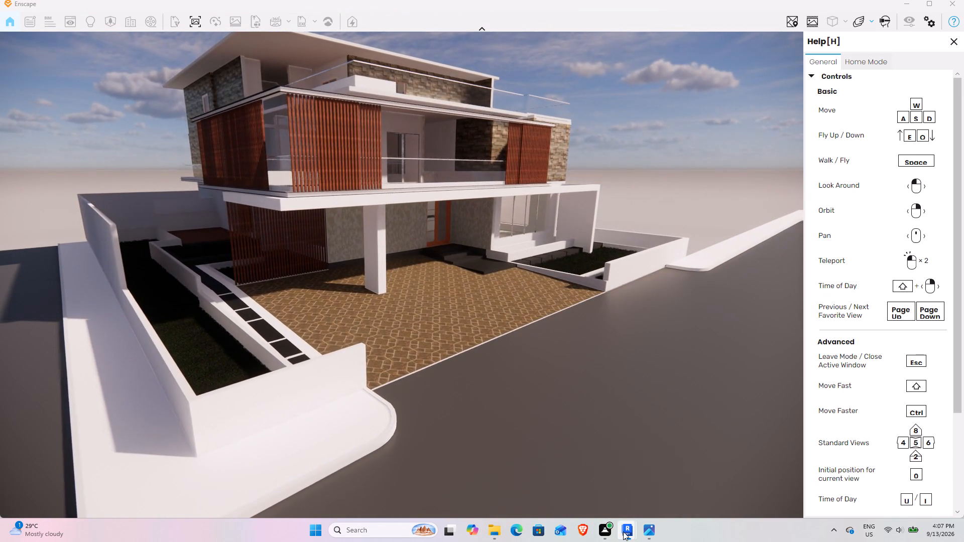
Switch to Revit and examine the beams and columns against the linked walls across the -1 ROAD LEVEL plan.
click(591, 468)
scroll(367, 256, up, 3)
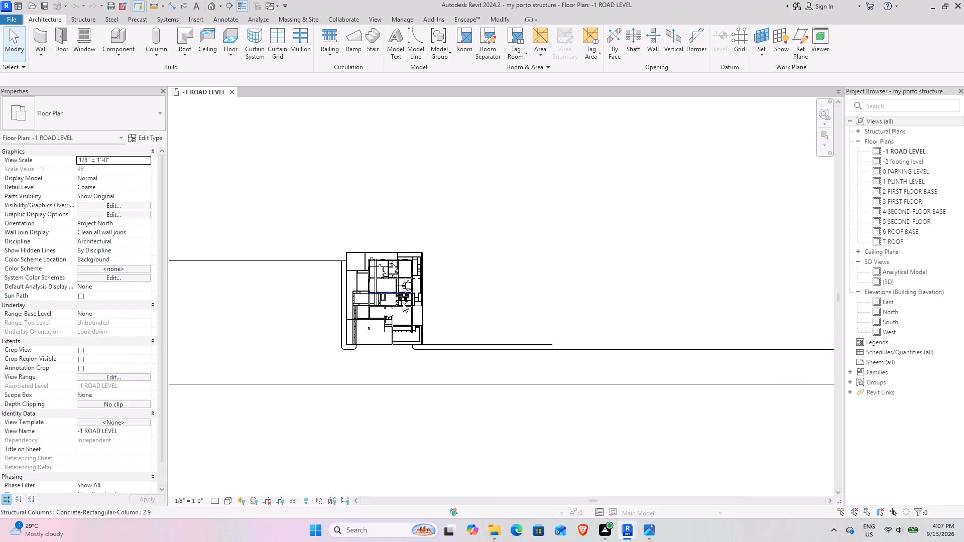
scroll(407, 313, up, 14)
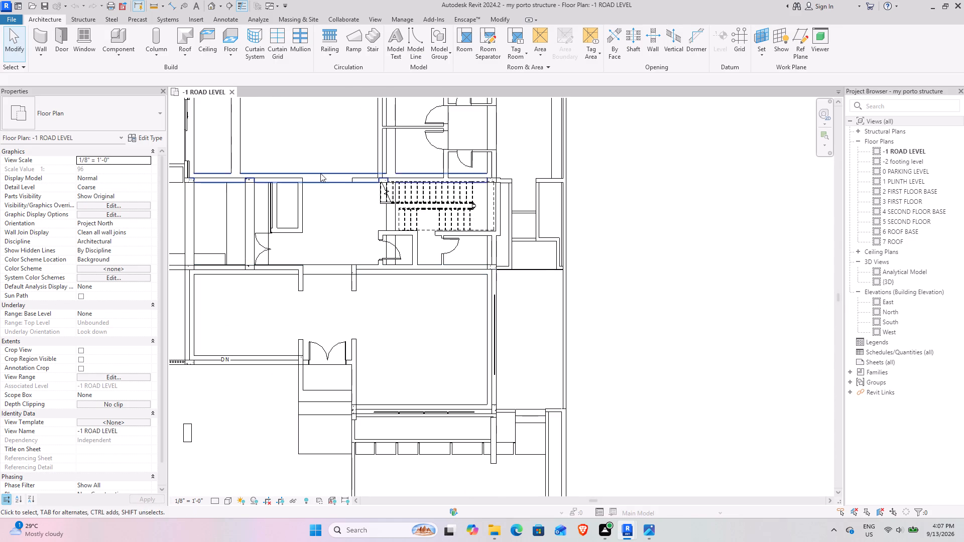
scroll(319, 173, down, 5)
middle_drag(327, 169, 381, 308)
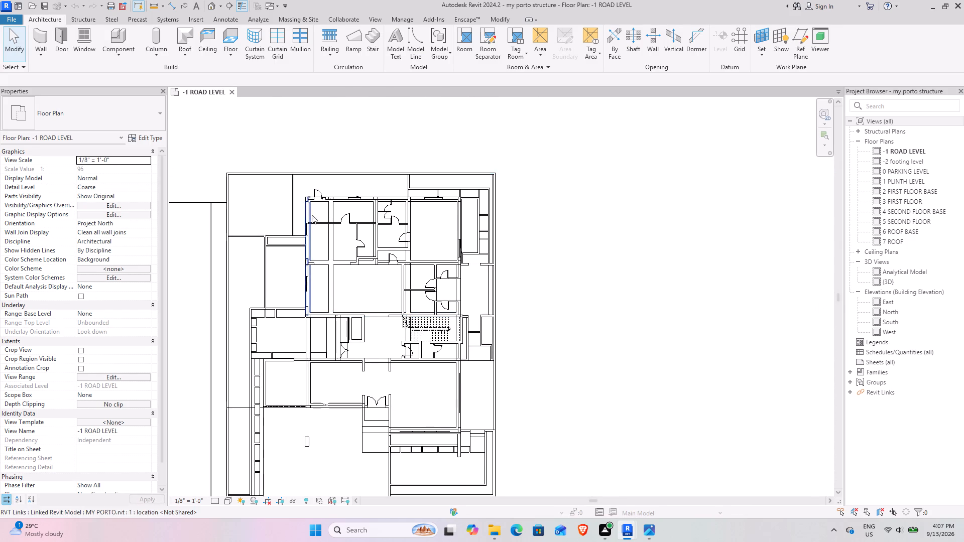
scroll(308, 208, up, 5)
scroll(370, 207, up, 4)
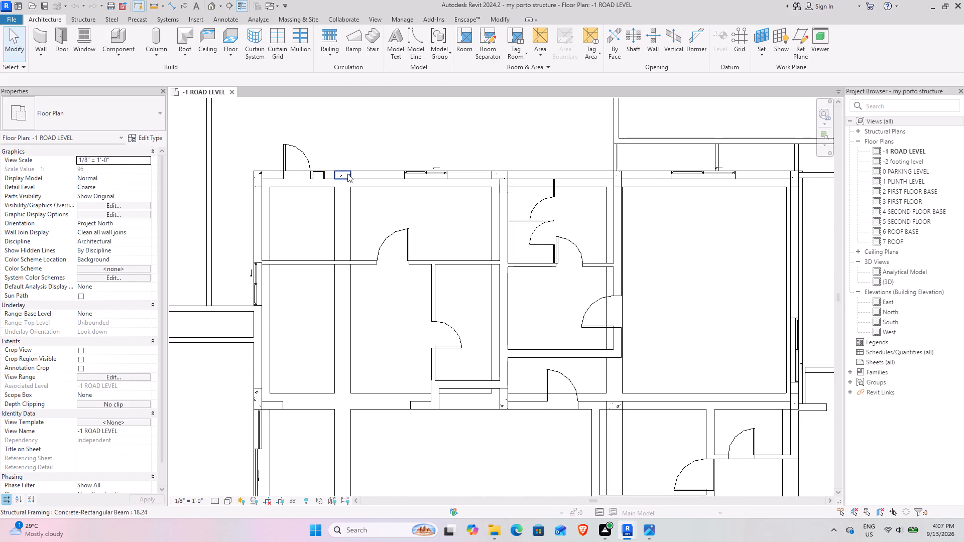
scroll(426, 301, down, 9)
middle_drag(429, 338, 268, 221)
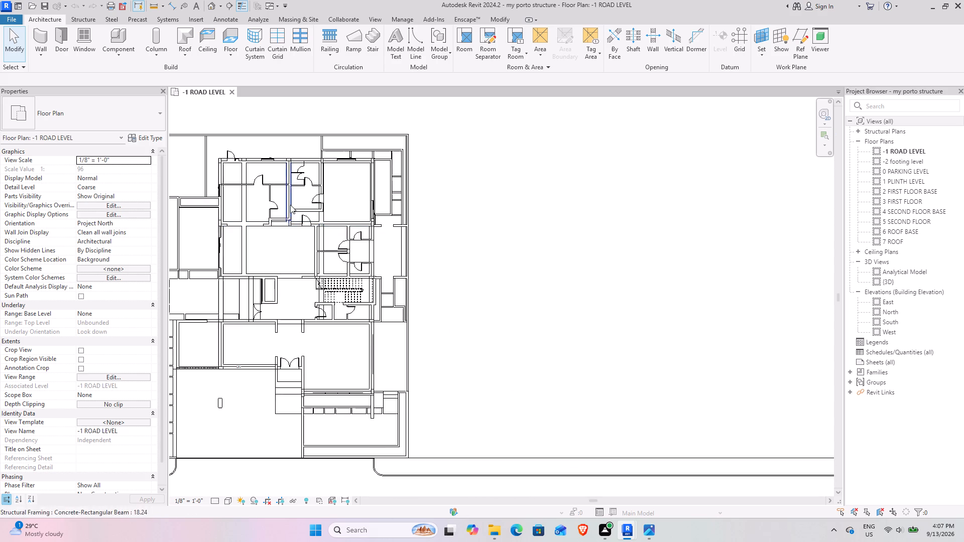
scroll(252, 336, up, 5)
middle_drag(248, 378, 441, 335)
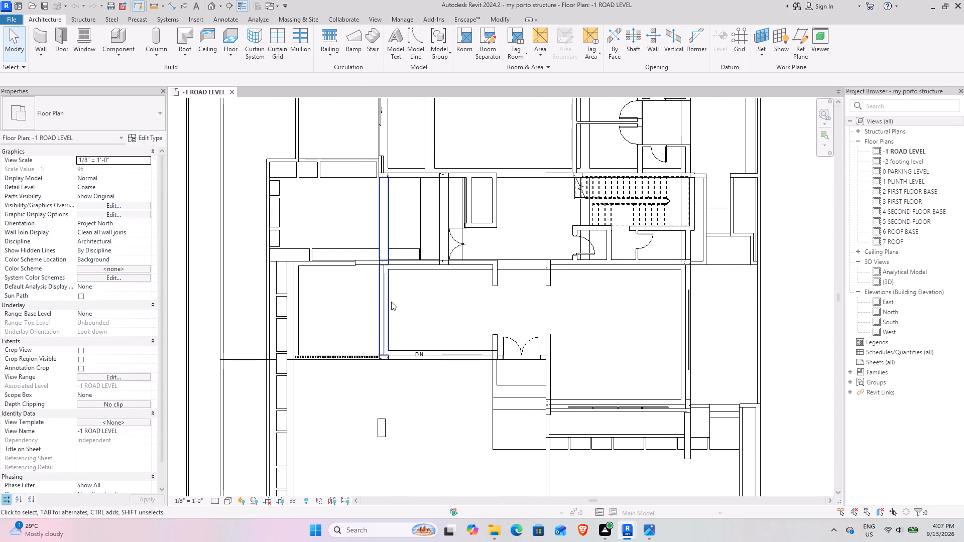
middle_drag(391, 302, 346, 343)
middle_drag(367, 160, 305, 278)
middle_drag(356, 175, 310, 303)
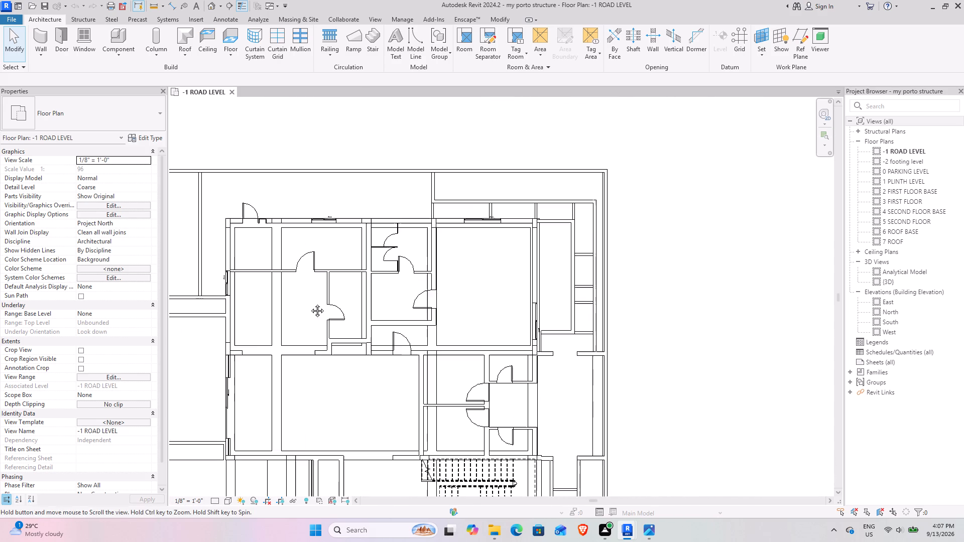
middle_drag(310, 303, 310, 304)
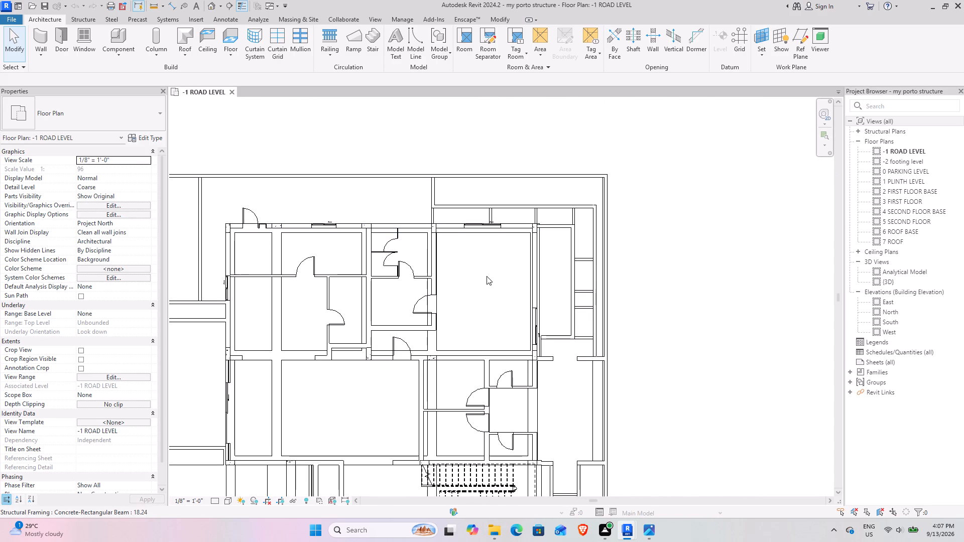
middle_drag(468, 267, 427, 236)
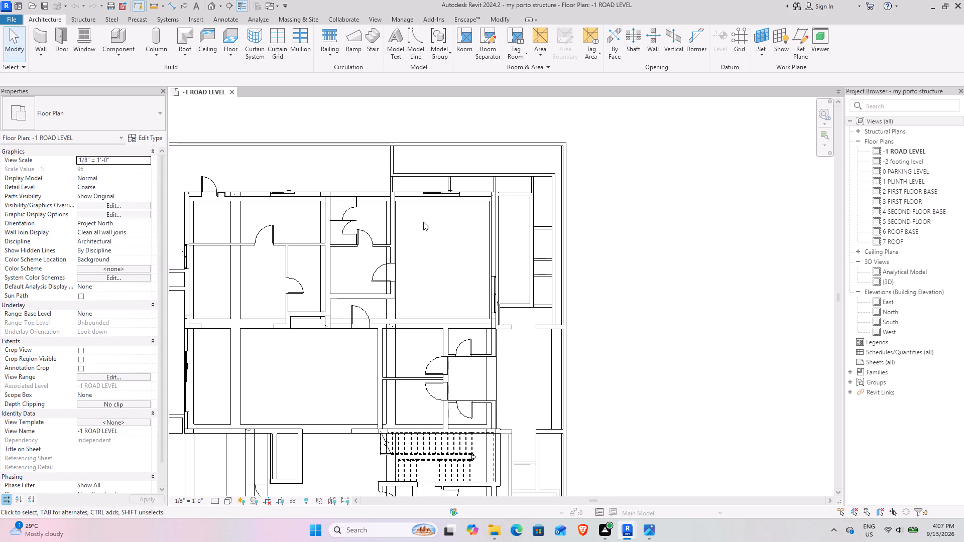
Examine the framing around the rear room's side doorway and the staircase in the -1 ROAD LEVEL plan.
scroll(389, 268, up, 9)
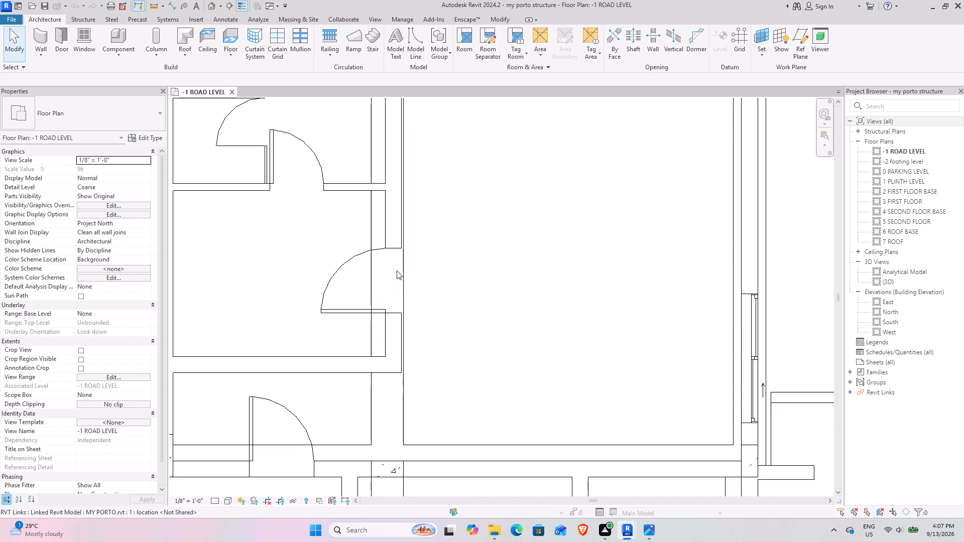
scroll(397, 270, down, 11)
middle_drag(413, 409, 350, 267)
scroll(322, 261, up, 5)
middle_drag(336, 340, 352, 290)
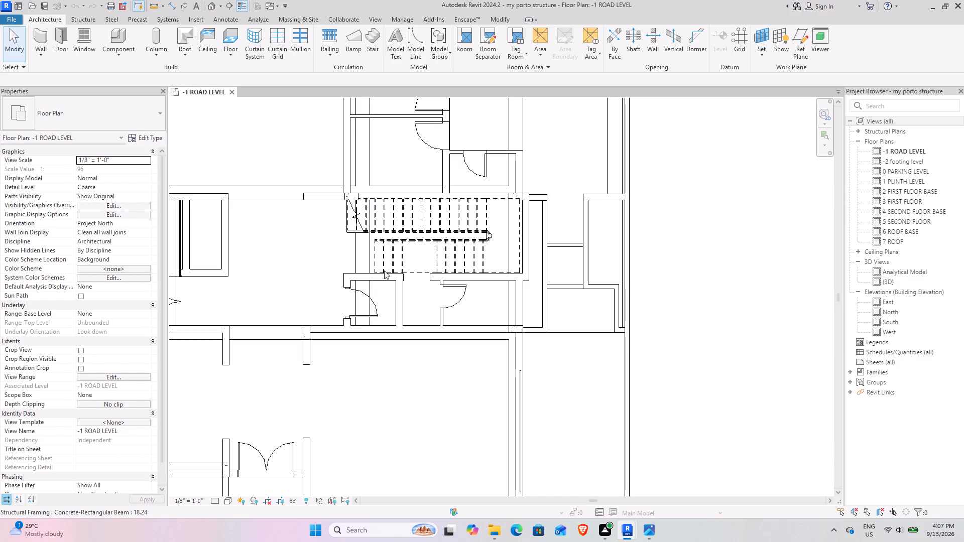
scroll(392, 265, down, 10)
middle_drag(313, 255, 374, 286)
Examine the rear rooms' beam layout and column positions against the overall house footprint in the plan.
scroll(392, 197, up, 5)
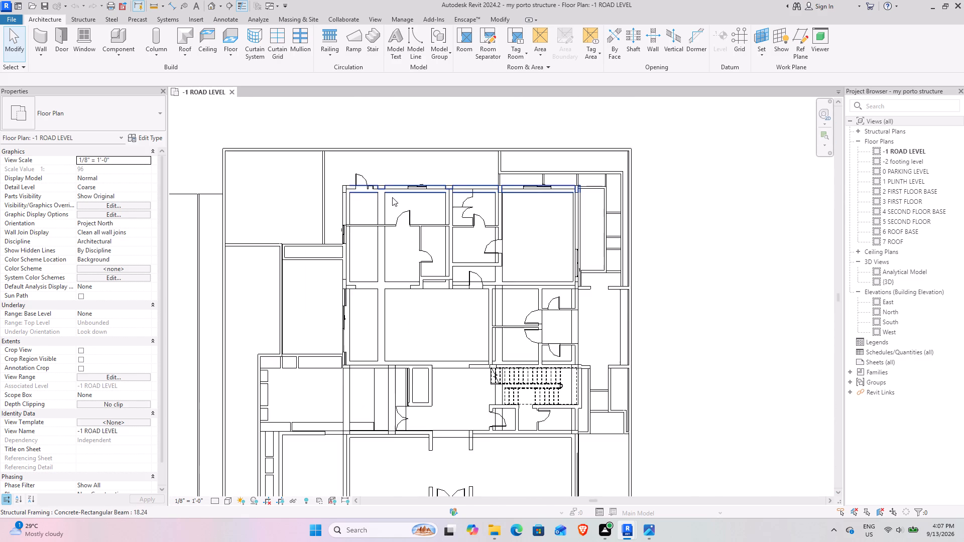
scroll(376, 188, up, 5)
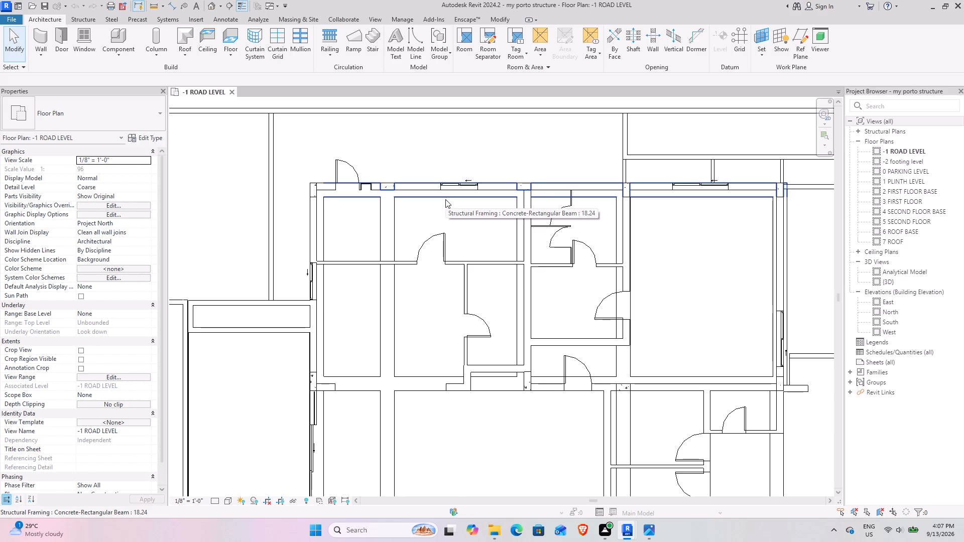
scroll(467, 244, down, 11)
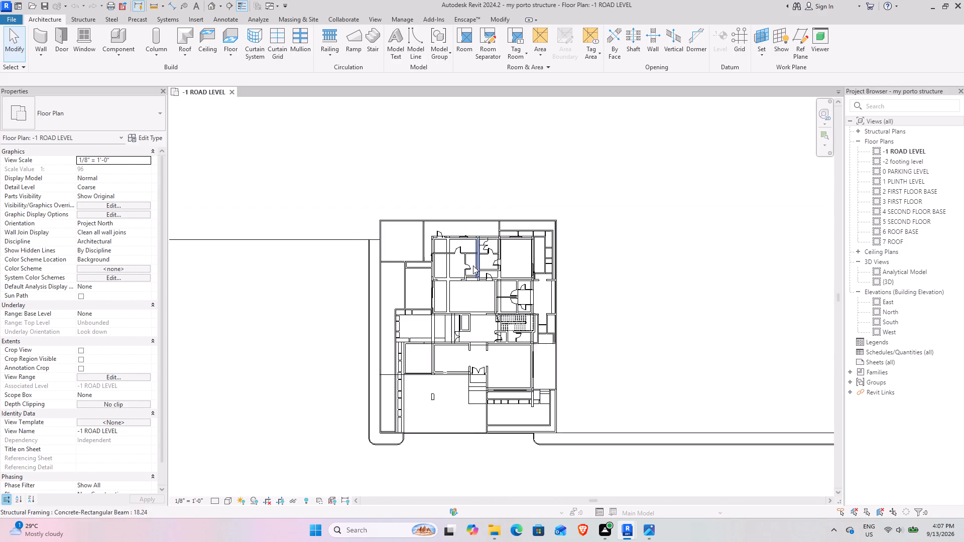
middle_drag(454, 266, 308, 215)
scroll(308, 169, up, 5)
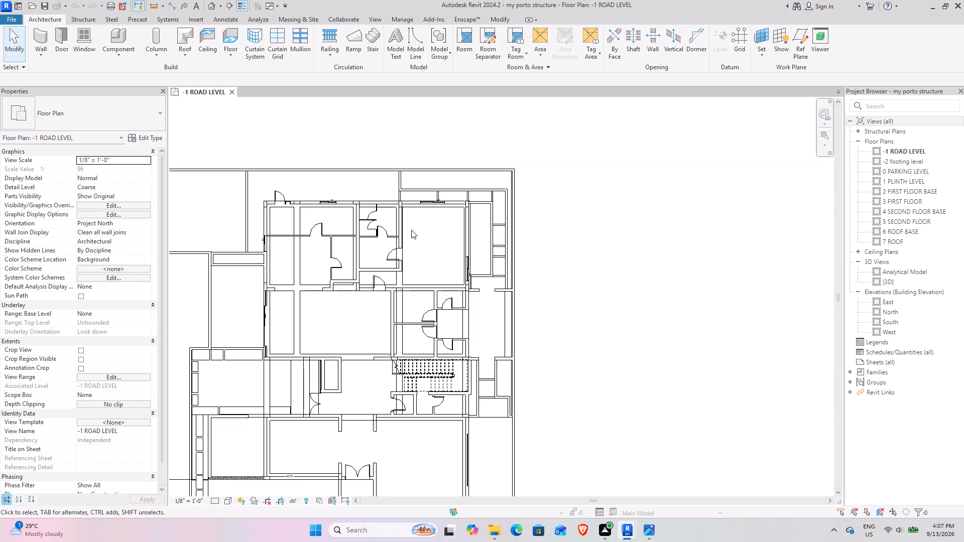
scroll(493, 359, down, 11)
middle_drag(461, 360, 423, 344)
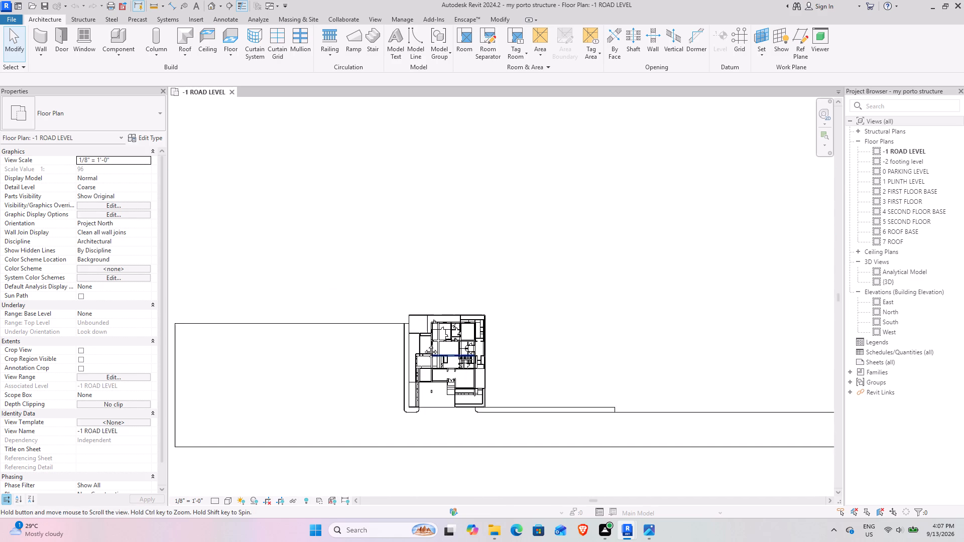
middle_drag(423, 344, 341, 286)
scroll(345, 257, up, 15)
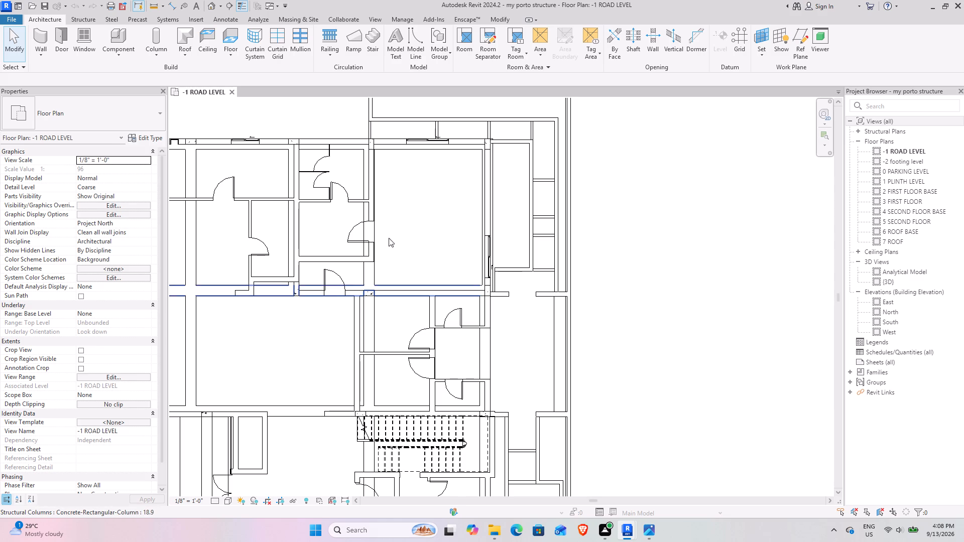
scroll(376, 231, down, 10)
middle_drag(358, 268, 392, 249)
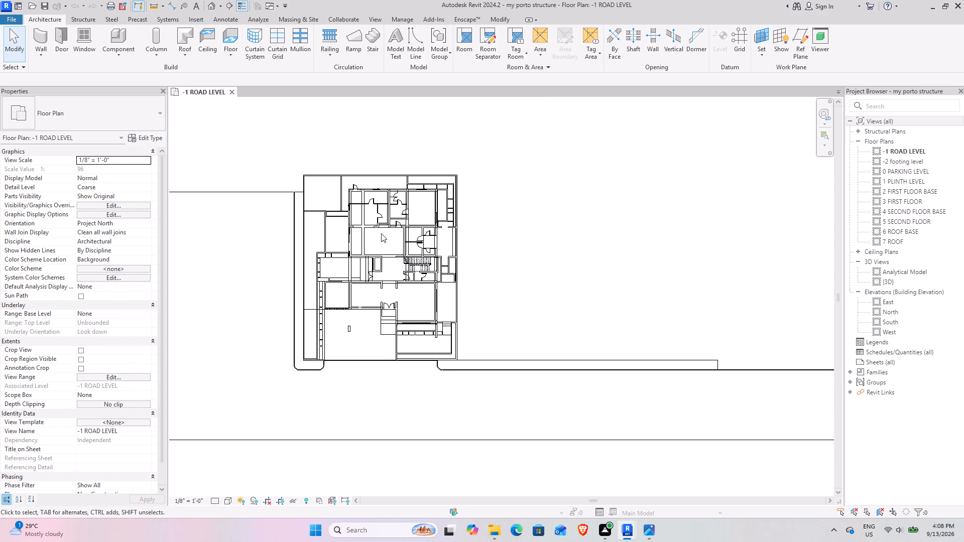
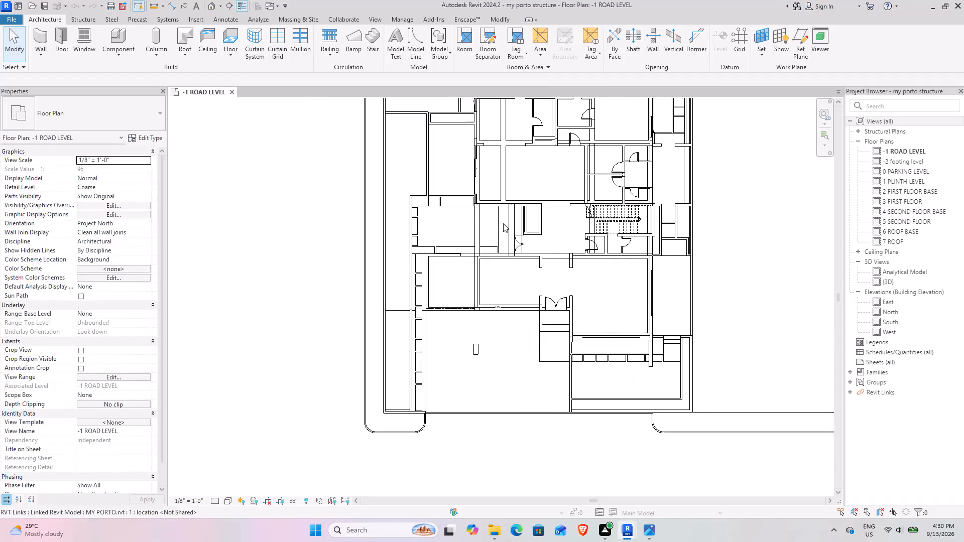
Open the default 3D view and temporarily hide the linked MY PORTO model.
scroll(504, 224, down, 3)
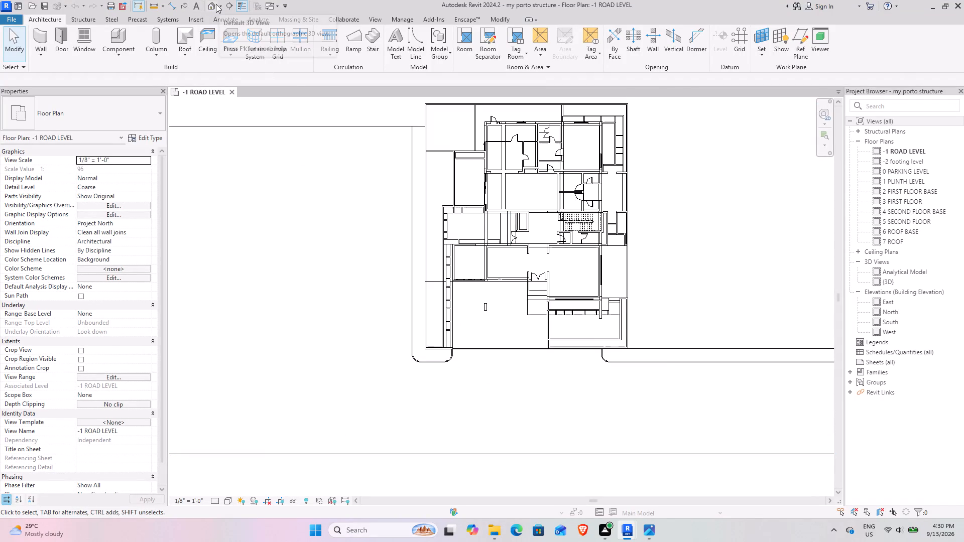
click(216, 4)
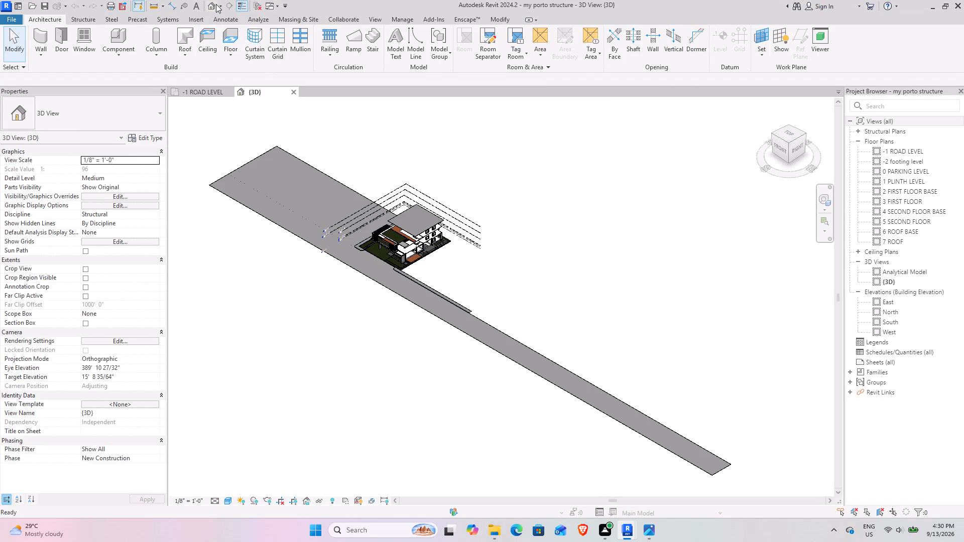
scroll(314, 190, up, 5)
scroll(436, 305, up, 4)
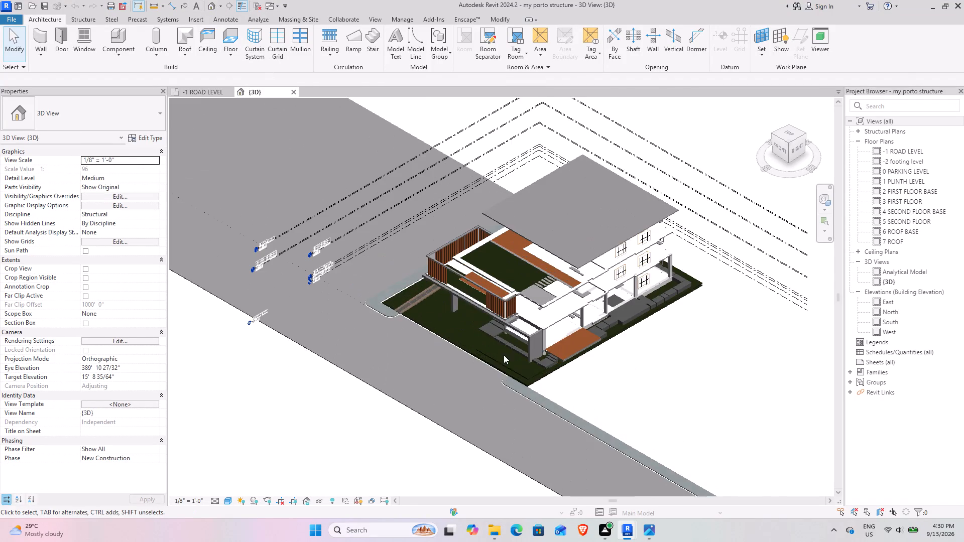
shift+middle_drag(490, 351, 593, 311)
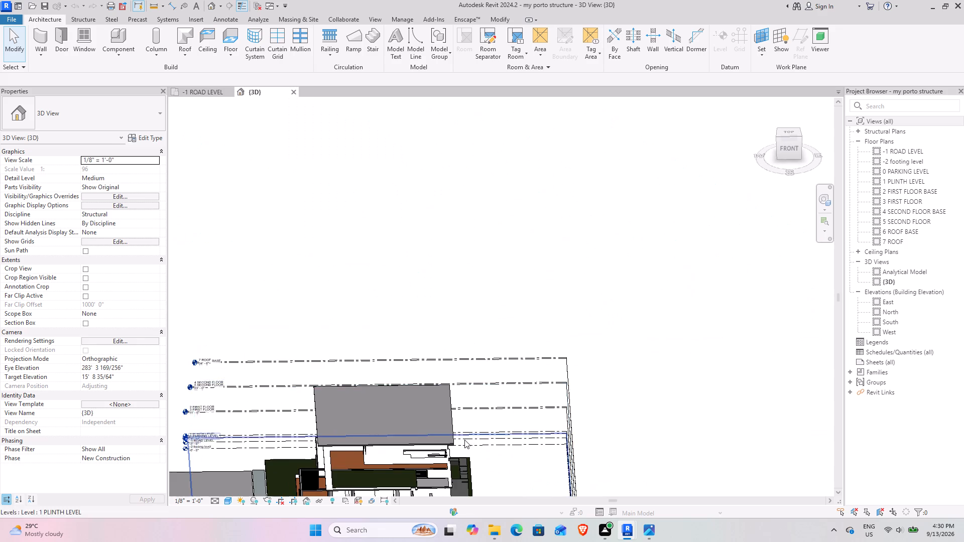
middle_drag(463, 436, 536, 234)
shift+middle_drag(488, 359, 536, 340)
middle_drag(513, 386, 514, 282)
scroll(515, 282, up, 5)
scroll(646, 253, down, 5)
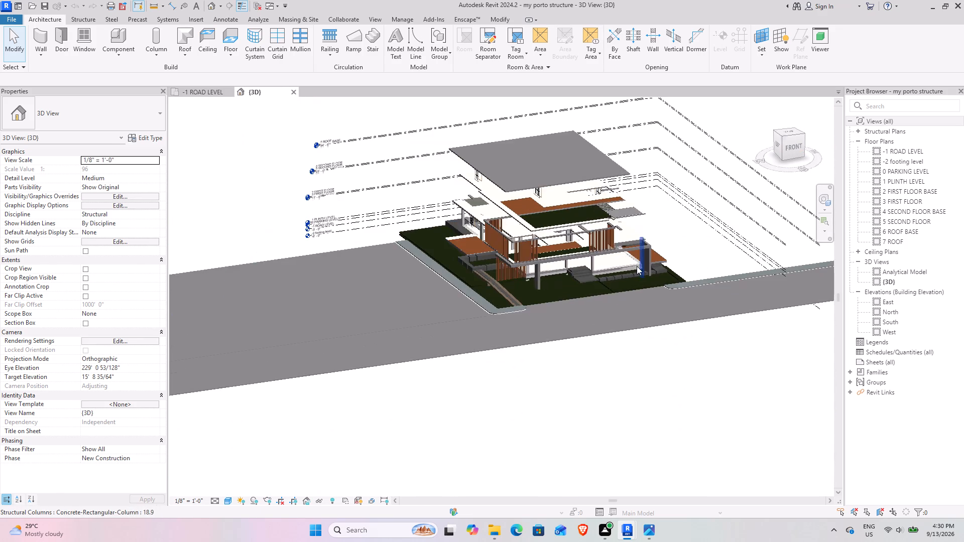
click(594, 224)
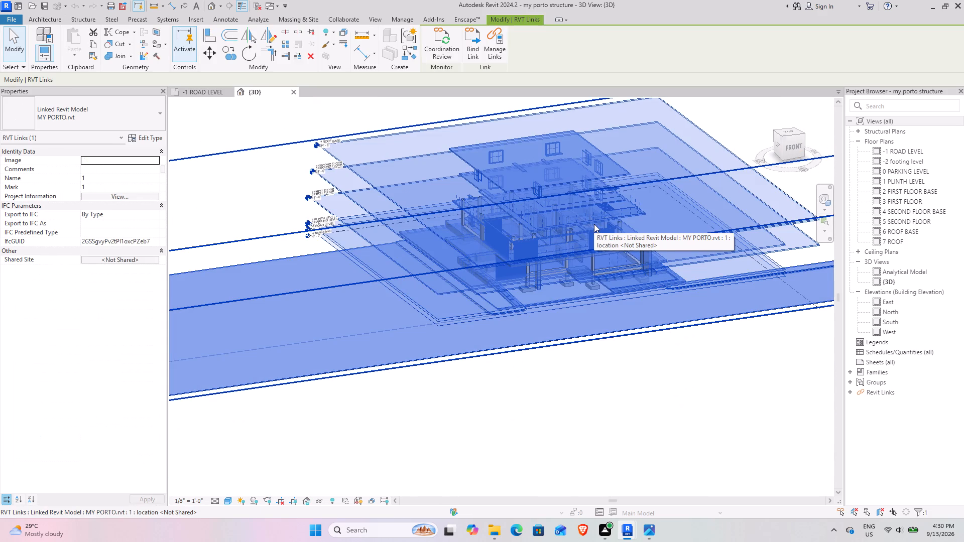
text(hh)
Examine the exposed footings, columns and plinth beams of the structural frame from several sides in 3D.
scroll(507, 286, up, 5)
middle_drag(505, 247, 473, 378)
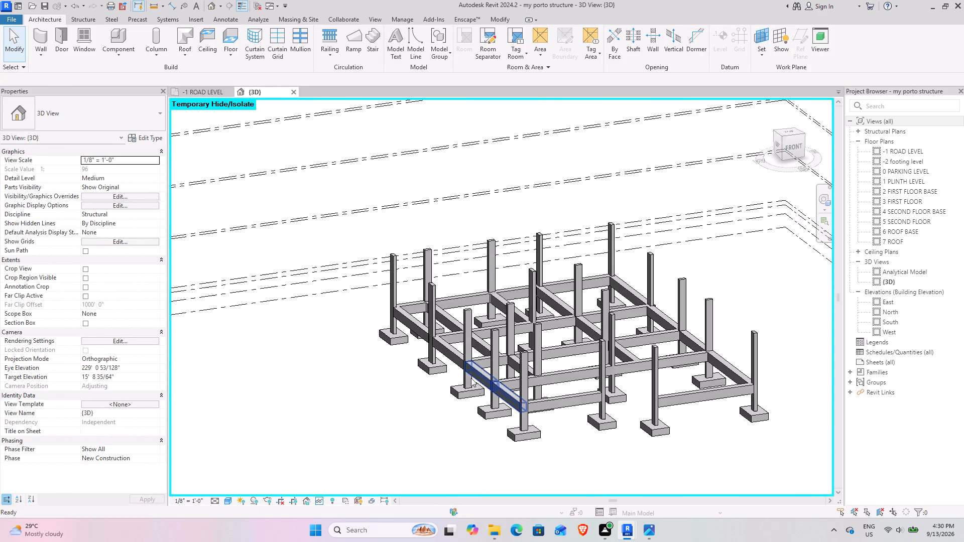
middle_drag(476, 384, 540, 361)
middle_drag(590, 369, 306, 313)
shift+middle_drag(529, 358, 528, 377)
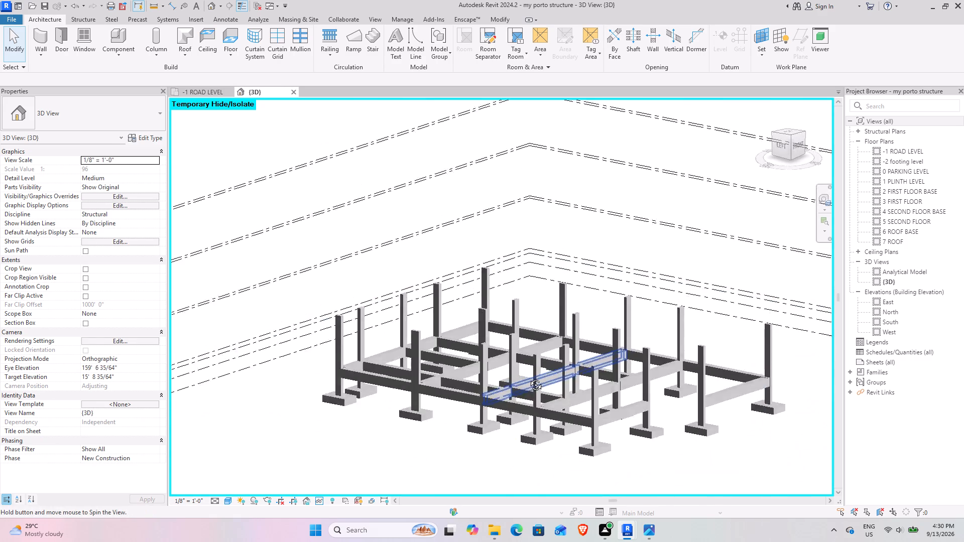
shift+middle_drag(528, 377, 530, 407)
middle_drag(531, 409, 447, 248)
scroll(547, 394, up, 5)
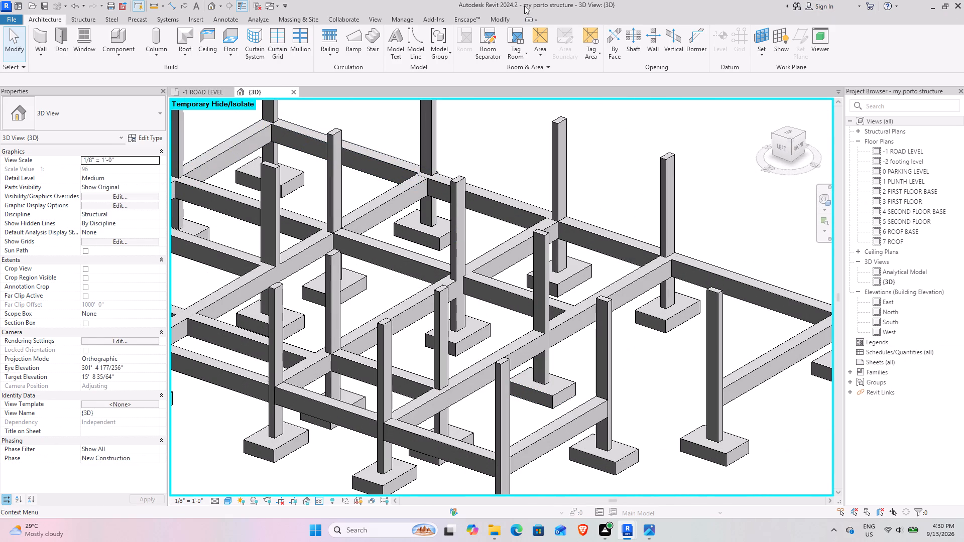
Open the 1 PLINTH LEVEL floor plan and temporarily hide the PR.pdf raster image.
double_click(922, 177)
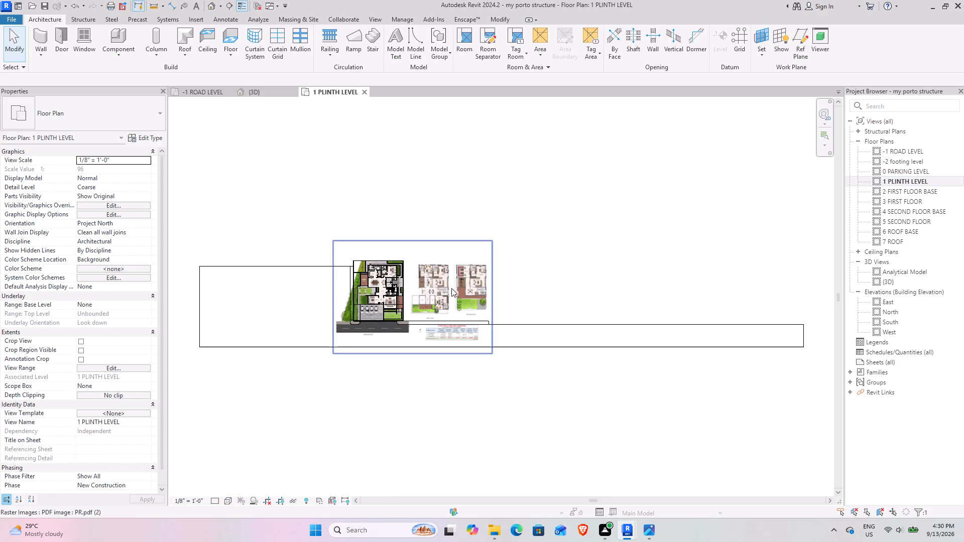
scroll(374, 310, up, 10)
scroll(426, 266, up, 5)
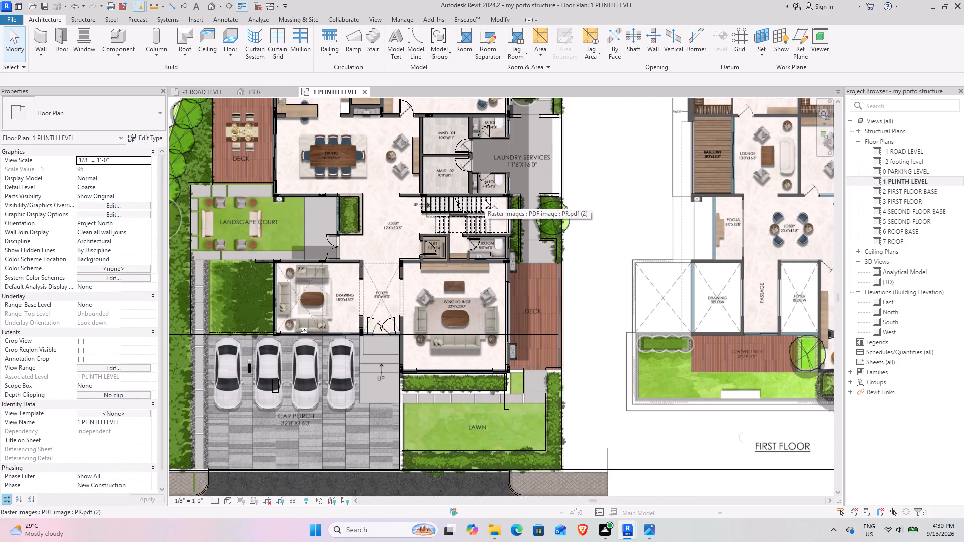
middle_drag(487, 202, 503, 241)
click(729, 236)
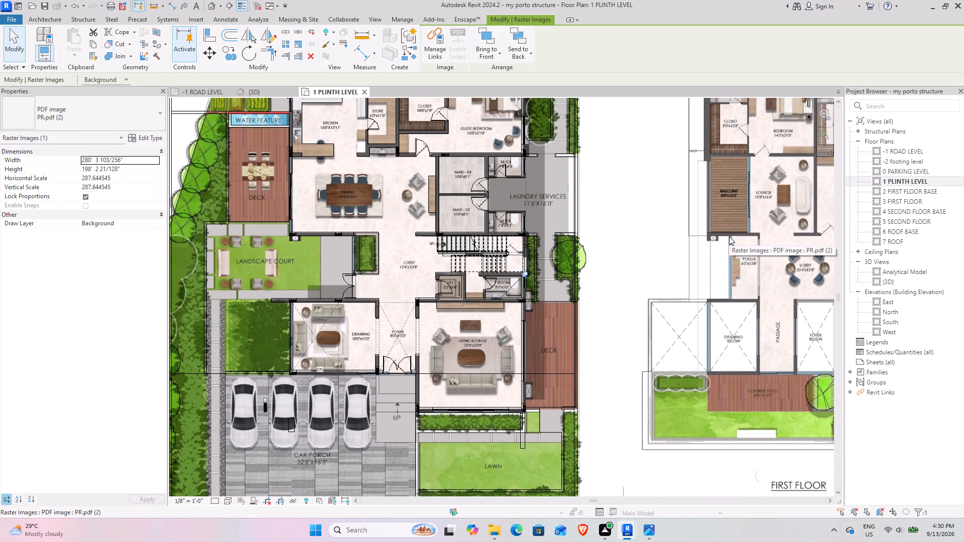
text(hh)
middle_drag(440, 344, 501, 287)
scroll(477, 304, up, 4)
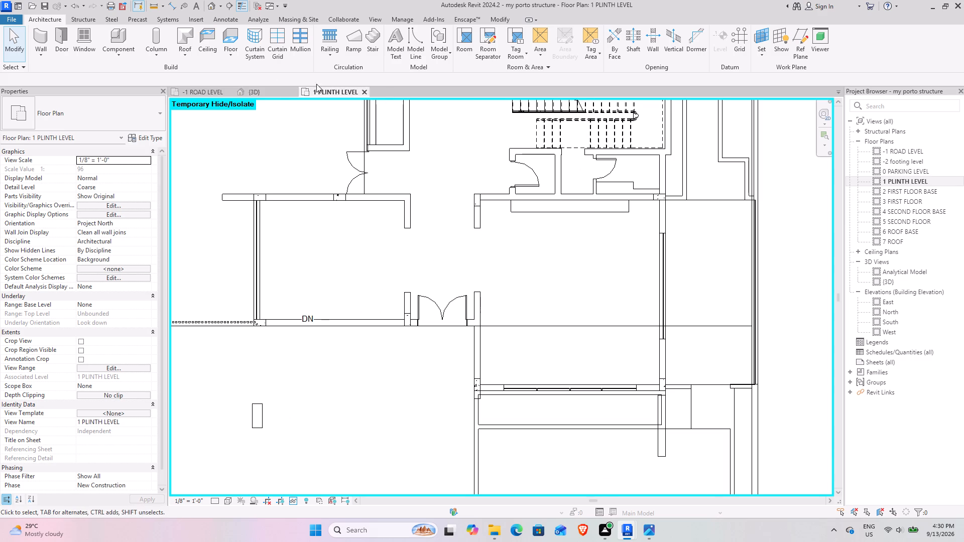
In the -1 ROAD LEVEL plan, extend the 18.24 beam beside the staircase across the living lounge to its front wall, about 54' 8" long overall.
click(216, 88)
scroll(561, 294, up, 4)
scroll(479, 255, up, 3)
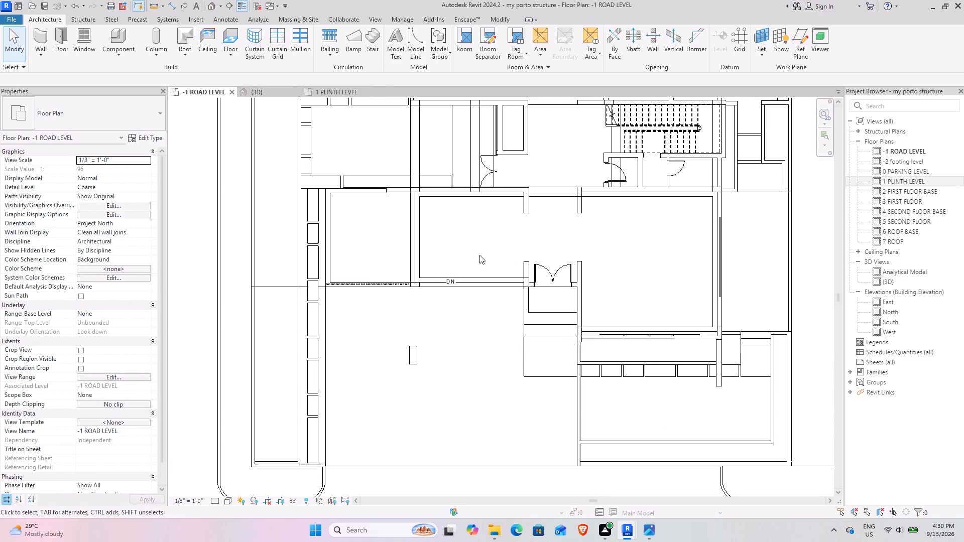
middle_drag(613, 255, 538, 266)
middle_drag(462, 312, 414, 329)
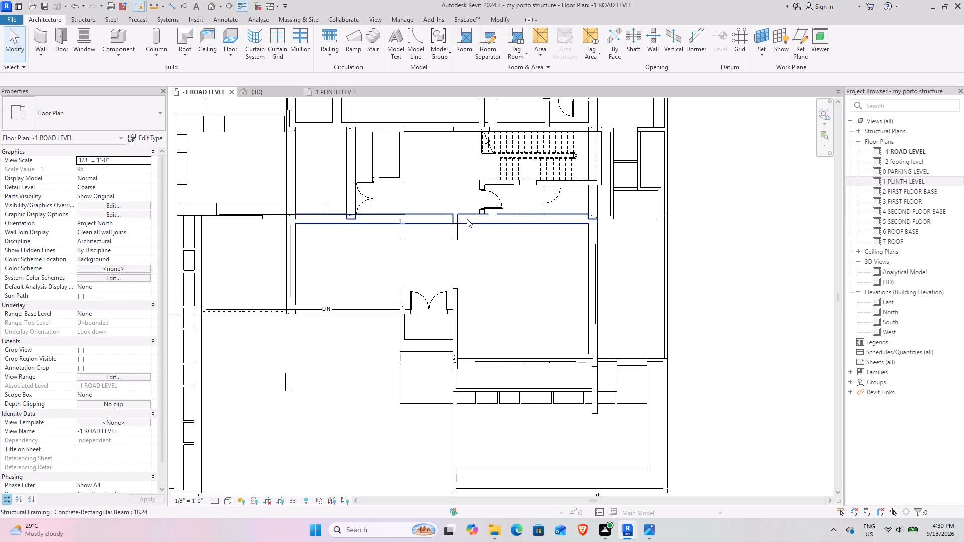
click(497, 198)
scroll(497, 241, up, 5)
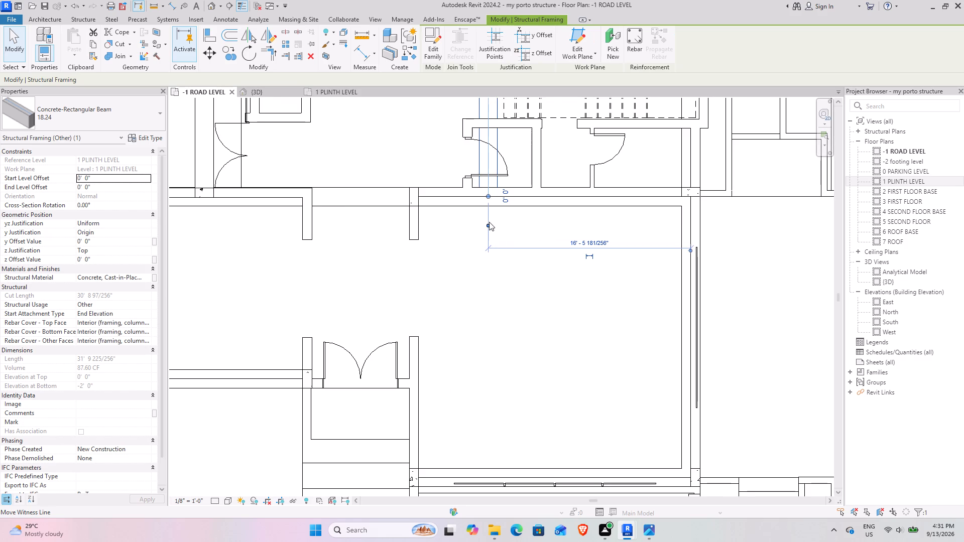
drag(488, 199, 480, 440)
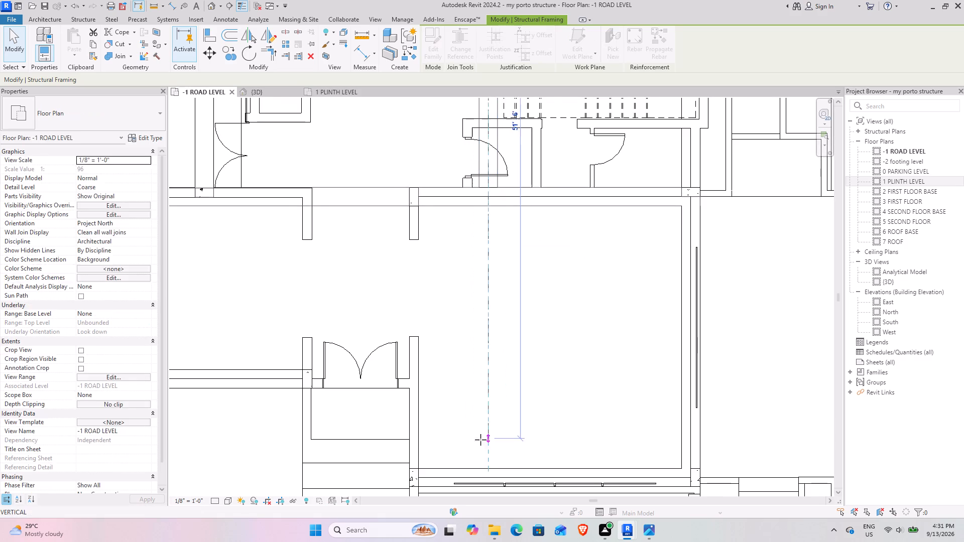
drag(480, 440, 494, 482)
Extend the beam along the drawing room's front wall past the entrance door to the living lounge's outer side wall.
middle_drag(573, 277, 505, 290)
scroll(505, 291, down, 4)
middle_drag(504, 296, 528, 282)
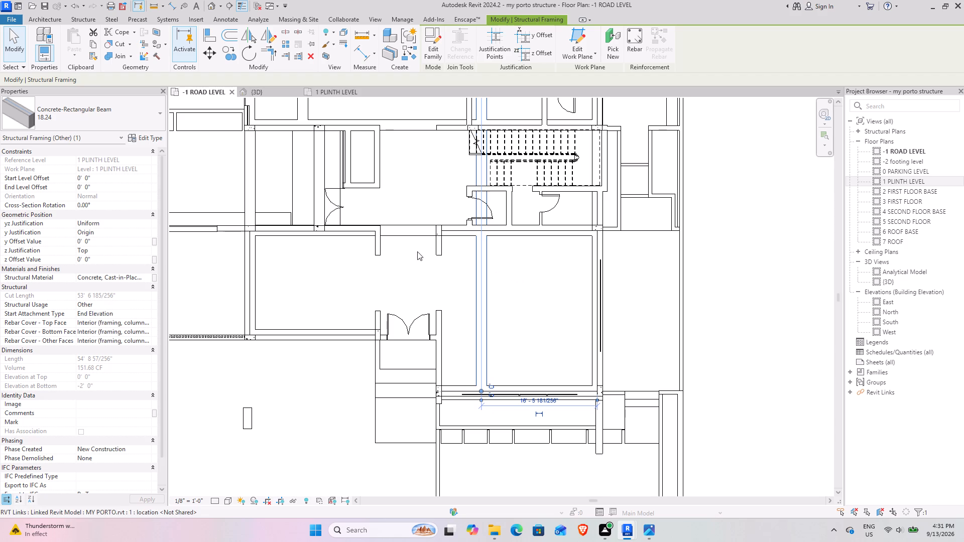
click(362, 342)
drag(375, 333, 385, 333)
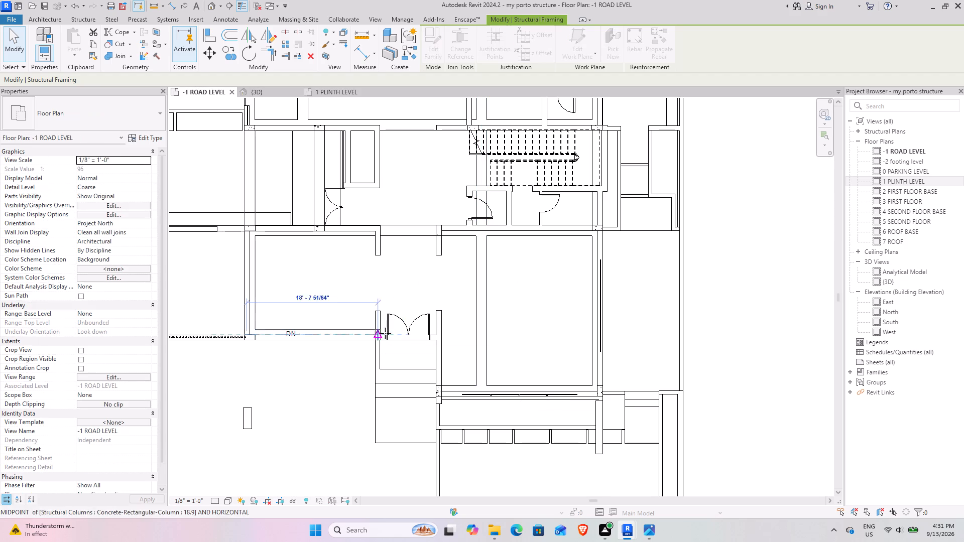
drag(385, 333, 598, 334)
click(522, 302)
Examine the beam layout around the lobby, staircase and dining area against the linked walls in the -1 ROAD LEVEL plan.
middle_drag(475, 274, 506, 324)
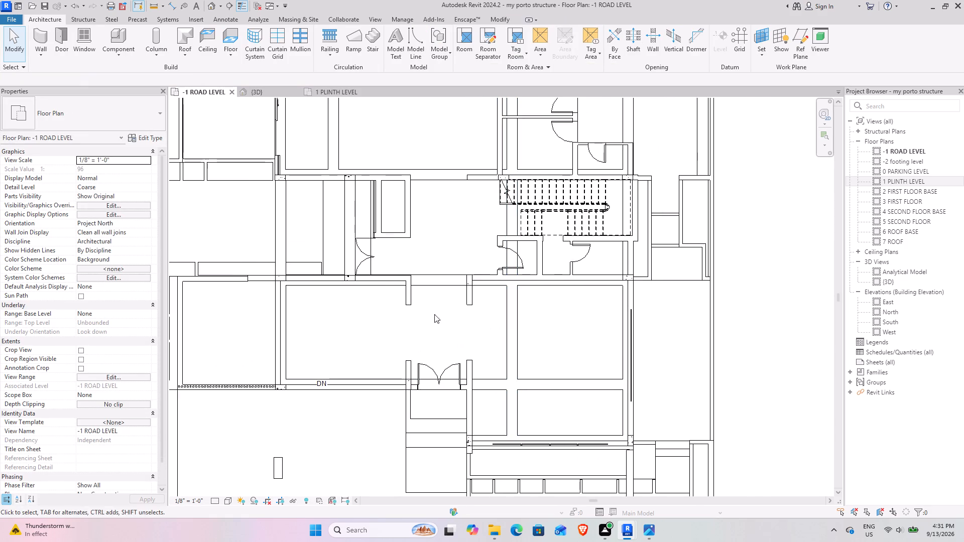
scroll(385, 285, up, 4)
scroll(380, 337, down, 3)
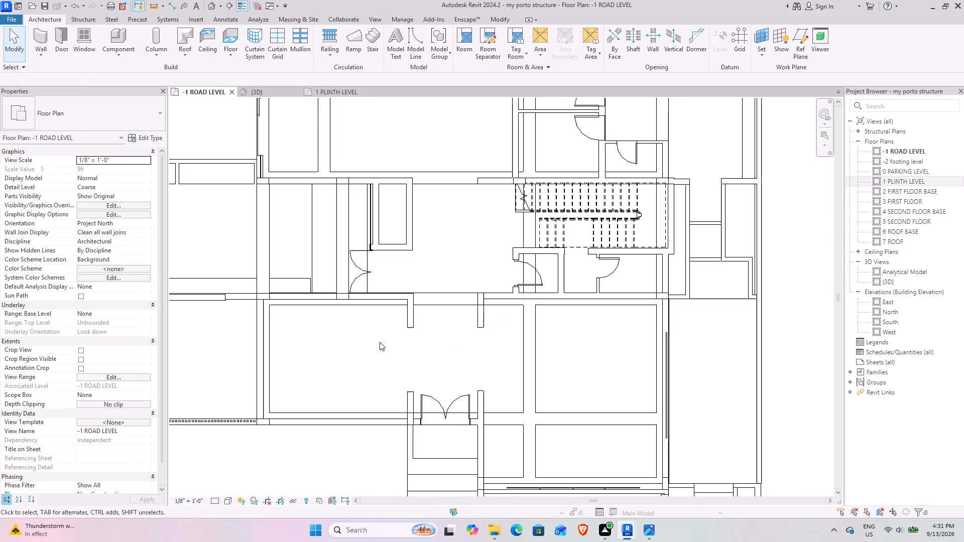
scroll(380, 342, down, 1)
middle_drag(509, 363, 472, 363)
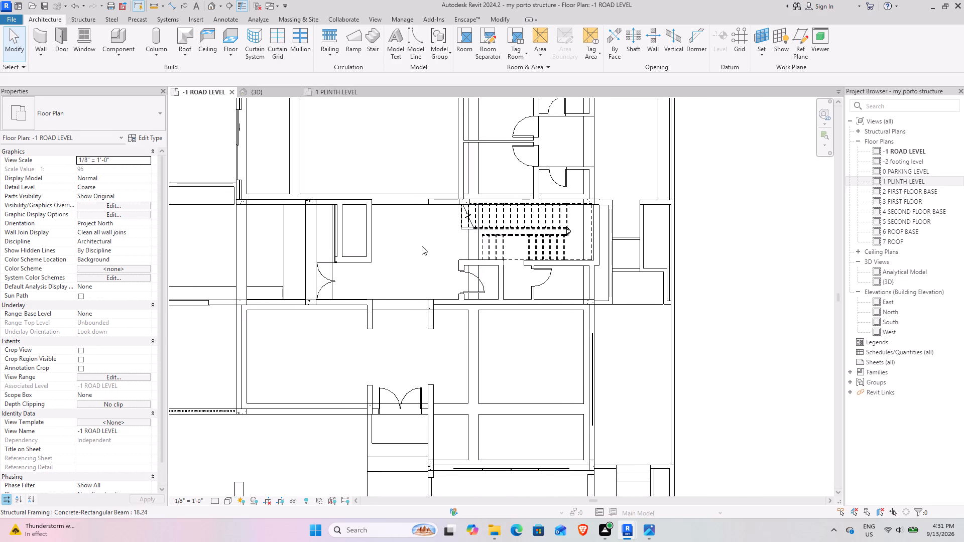
middle_drag(423, 246, 445, 387)
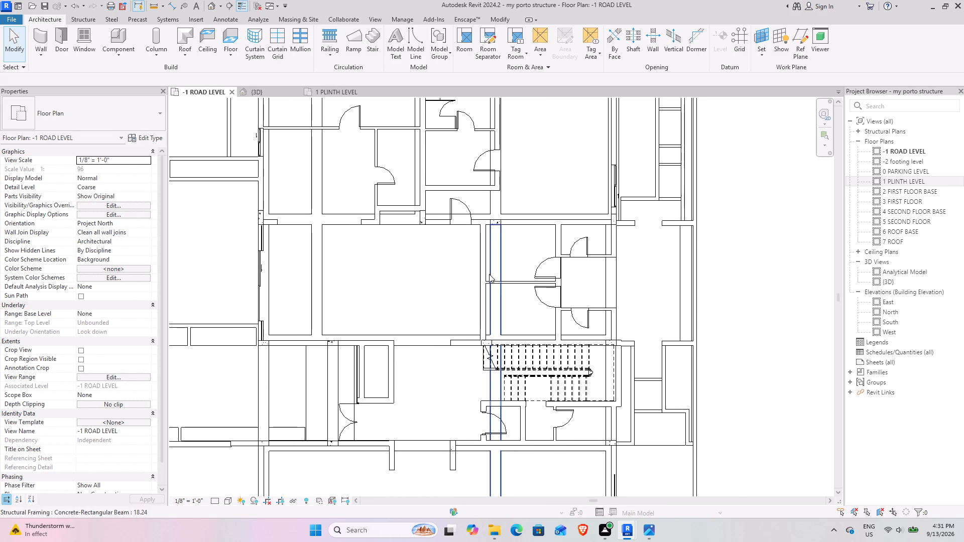
middle_drag(488, 370, 471, 363)
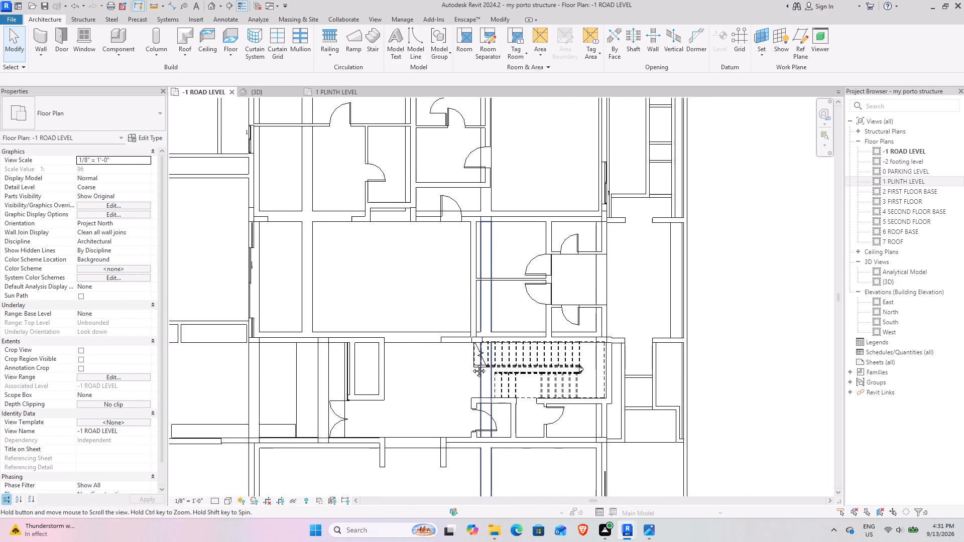
middle_drag(471, 363, 417, 300)
scroll(307, 340, up, 3)
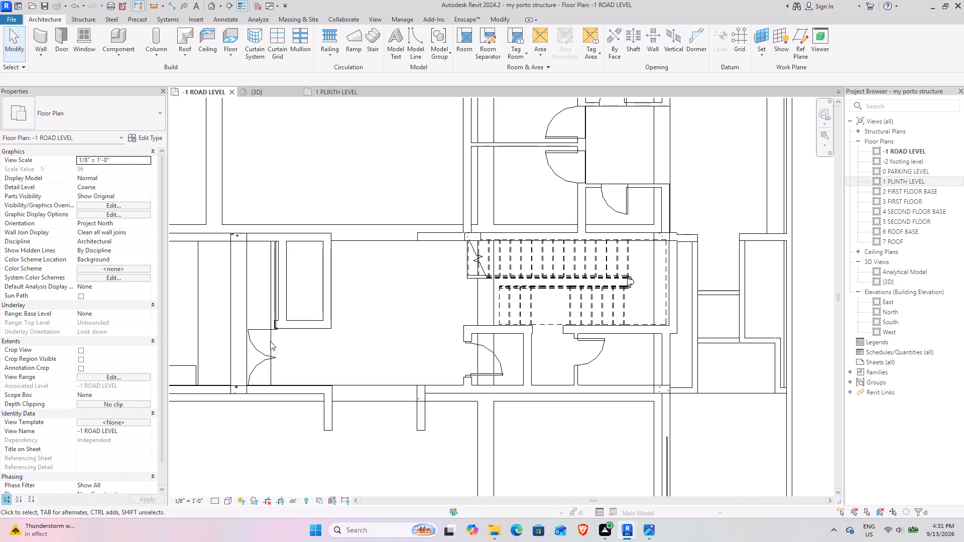
middle_drag(512, 330, 548, 305)
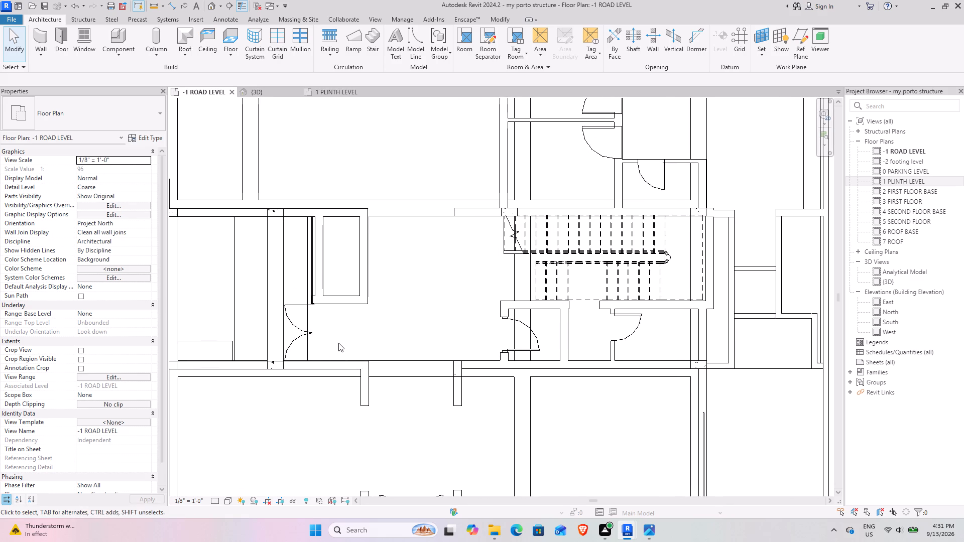
scroll(338, 343, down, 3)
middle_drag(330, 346, 379, 332)
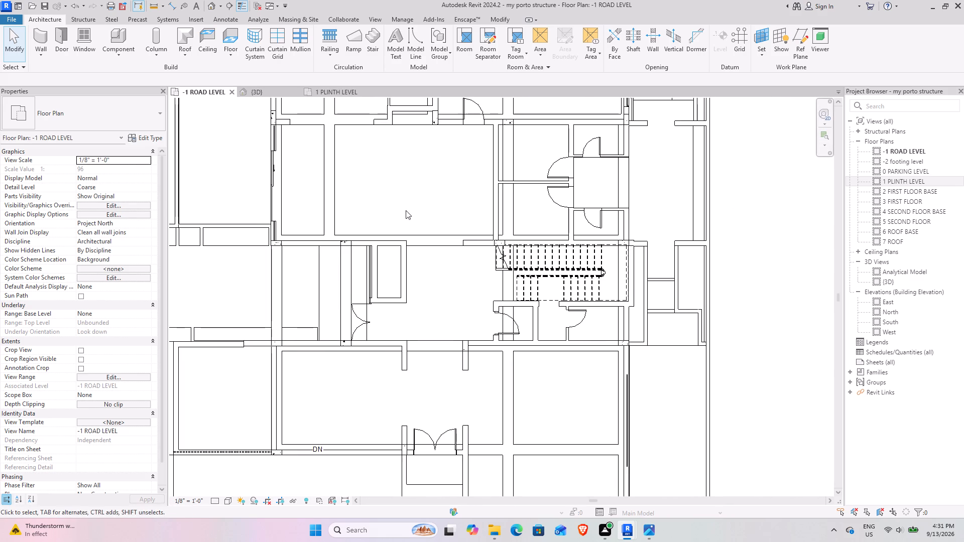
Examine the extended beams and their connections within the whole structural frame in the 3D view.
click(250, 95)
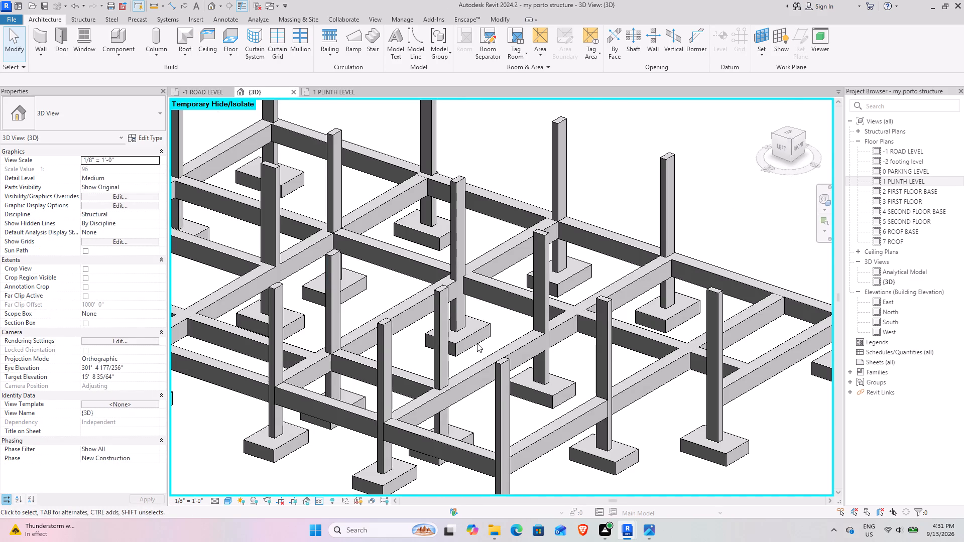
scroll(477, 343, down, 4)
middle_drag(478, 358, 499, 397)
scroll(499, 397, down, 1)
middle_drag(493, 395, 287, 164)
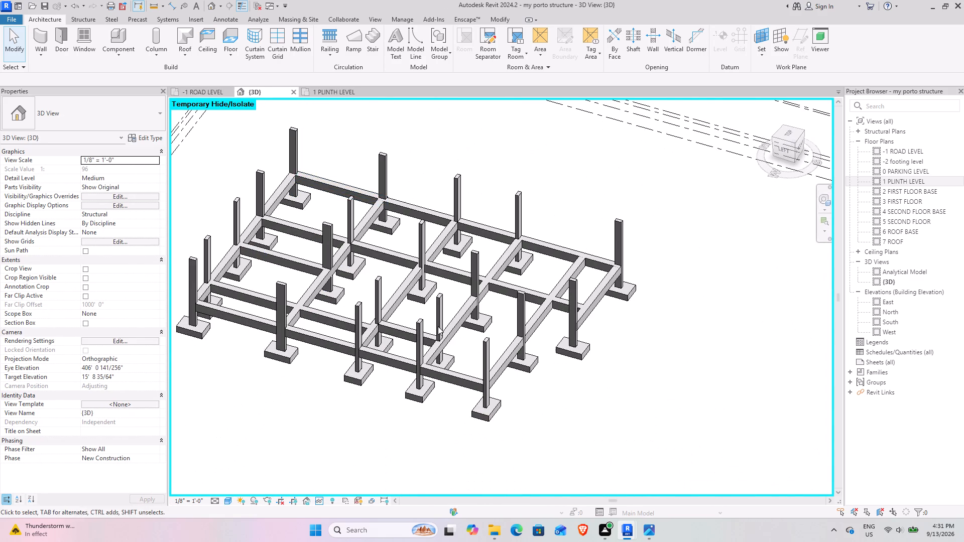
shift+middle_drag(438, 326, 436, 332)
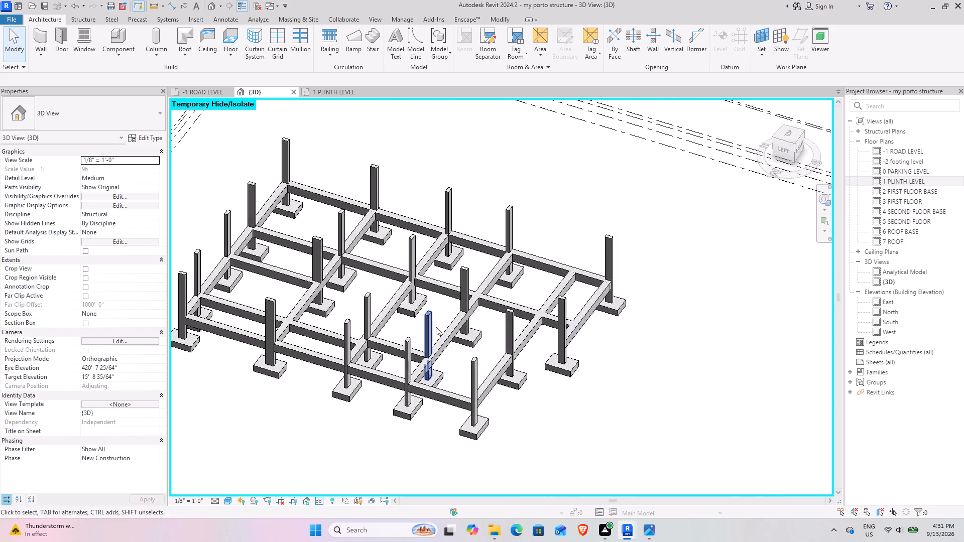
scroll(436, 325, up, 5)
scroll(436, 325, down, 5)
shift+middle_drag(434, 320, 431, 276)
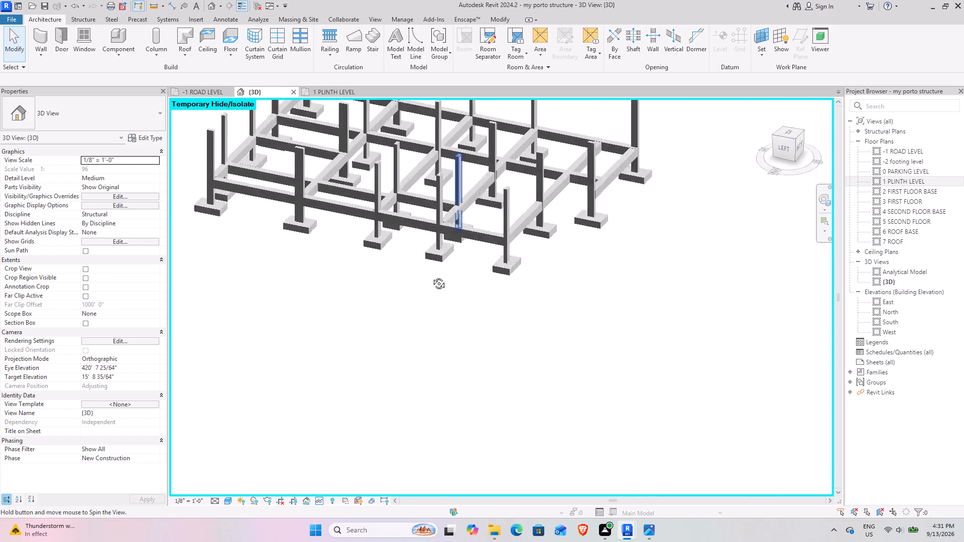
shift+middle_drag(431, 276, 438, 336)
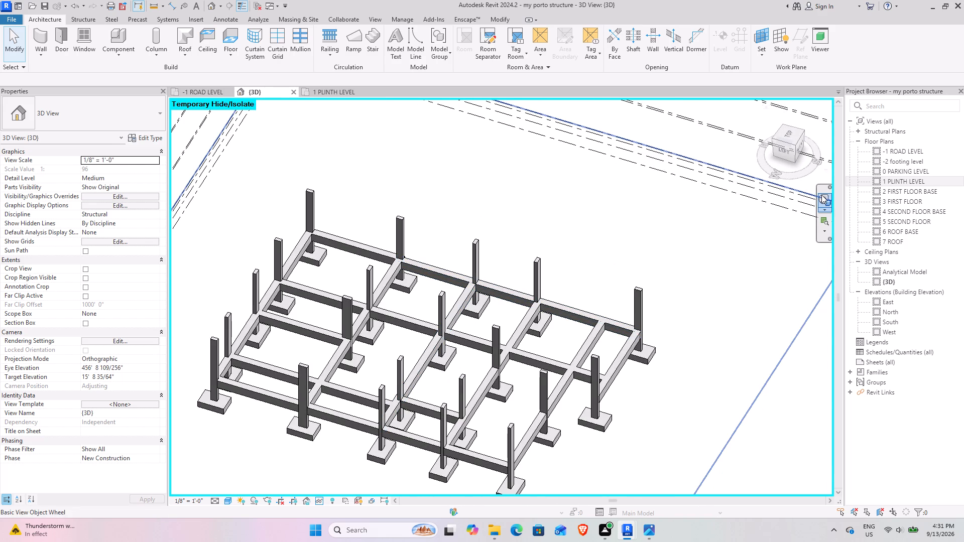
Set the 3D orbit center on a column within the structural frame using the SteeringWheels Center tool.
click(821, 195)
drag(761, 196, 515, 370)
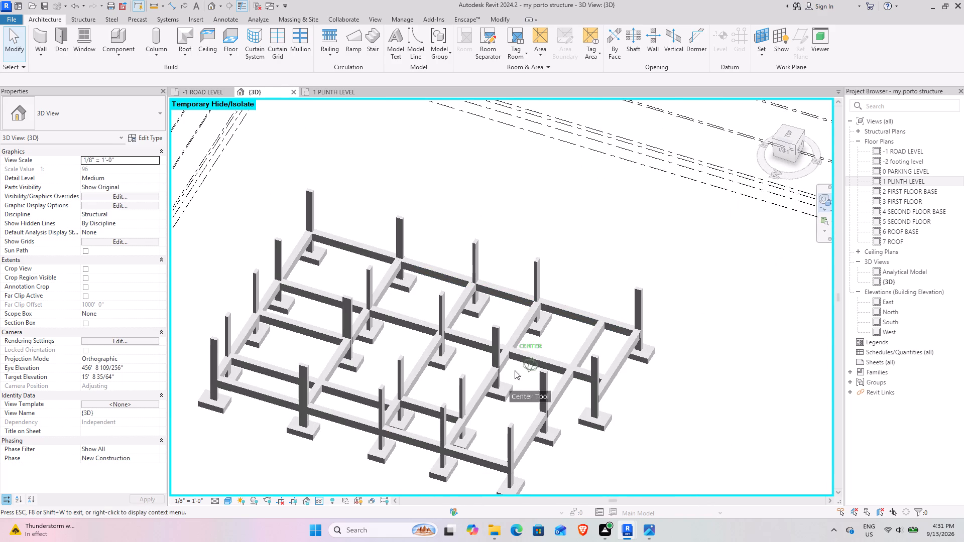
drag(515, 370, 478, 377)
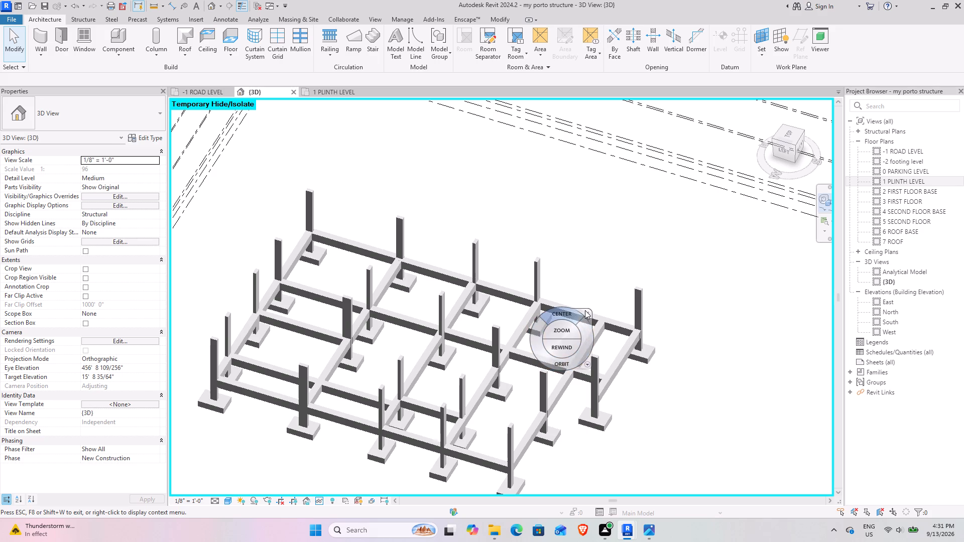
drag(545, 309, 464, 373)
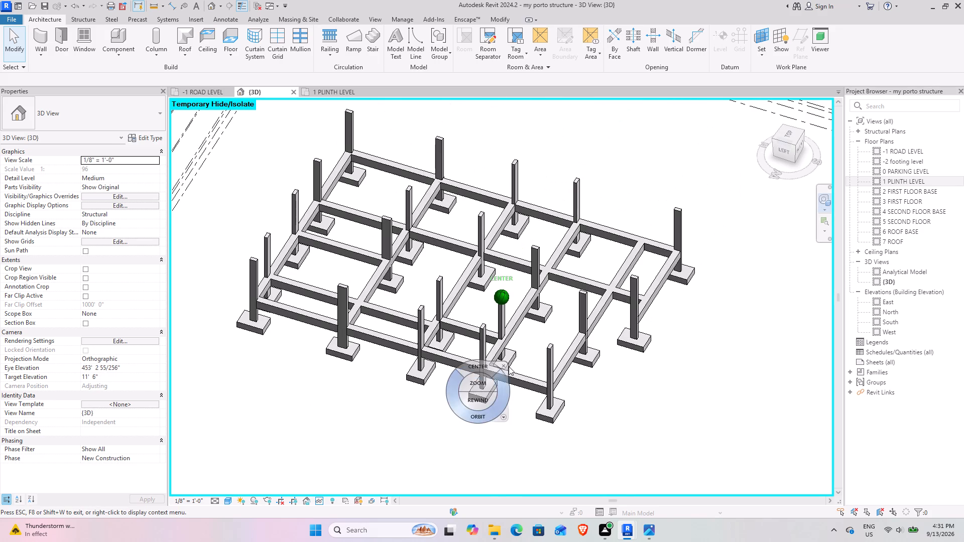
Close the SteeringWheels navigation wheel in the 3D view.
click(503, 367)
click(504, 365)
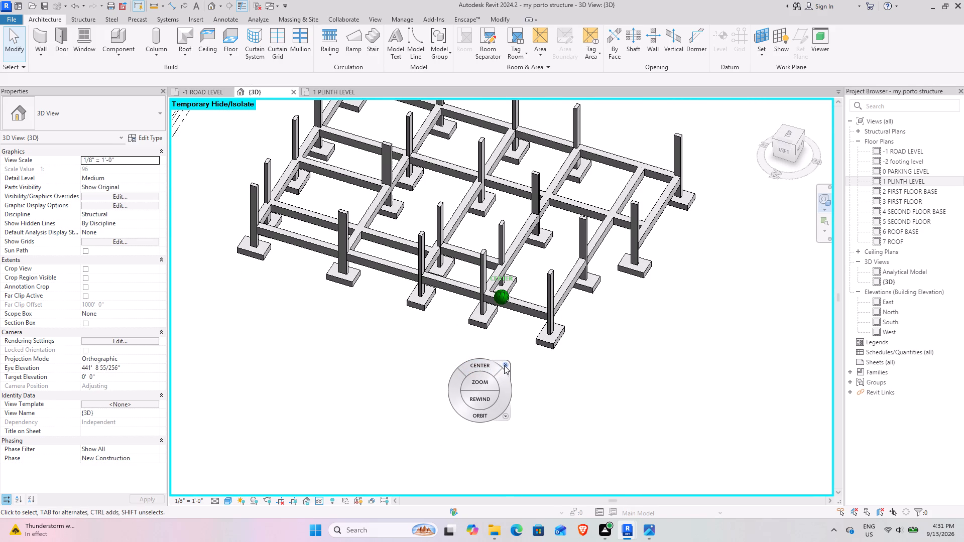
right_drag(486, 341, 497, 317)
click(502, 349)
click(498, 343)
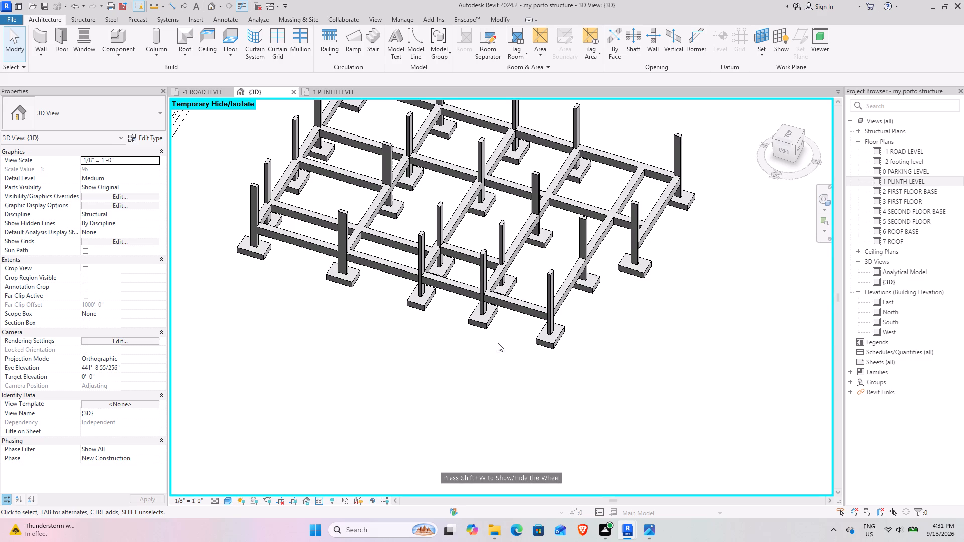
Examine the corner columns, their footings and the plinth beam connections around the frame's outer edges in the 3D view.
shift+middle_drag(500, 340, 459, 261)
scroll(466, 253, up, 8)
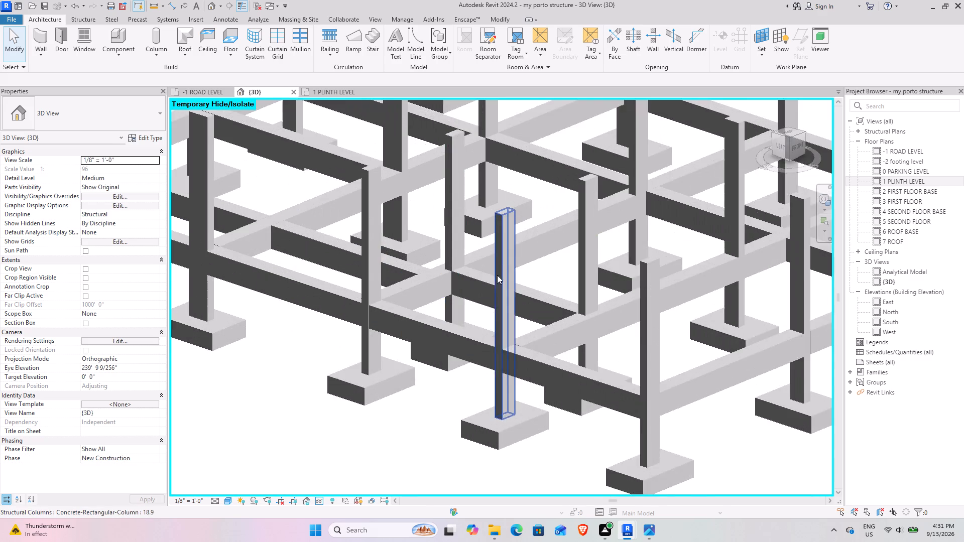
shift+middle_drag(494, 277, 692, 240)
shift+middle_drag(631, 260, 590, 270)
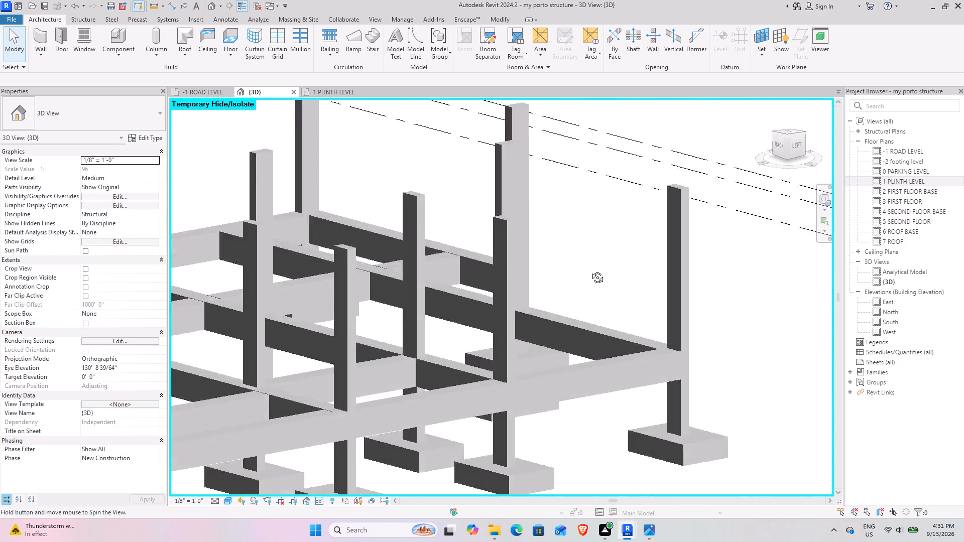
shift+middle_drag(590, 270, 460, 337)
scroll(480, 327, down, 5)
middle_drag(580, 289, 498, 254)
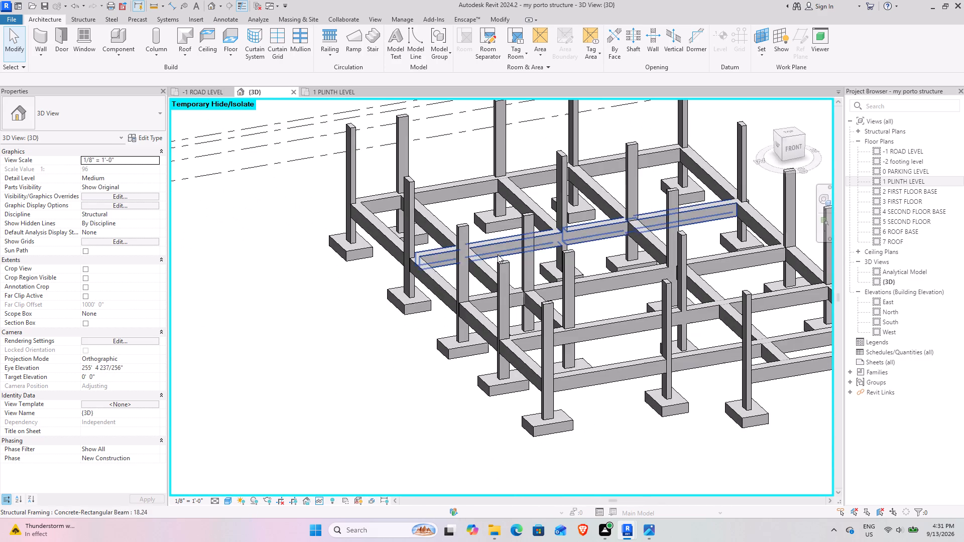
scroll(555, 326, up, 4)
scroll(558, 329, down, 4)
shift+middle_drag(547, 345, 551, 243)
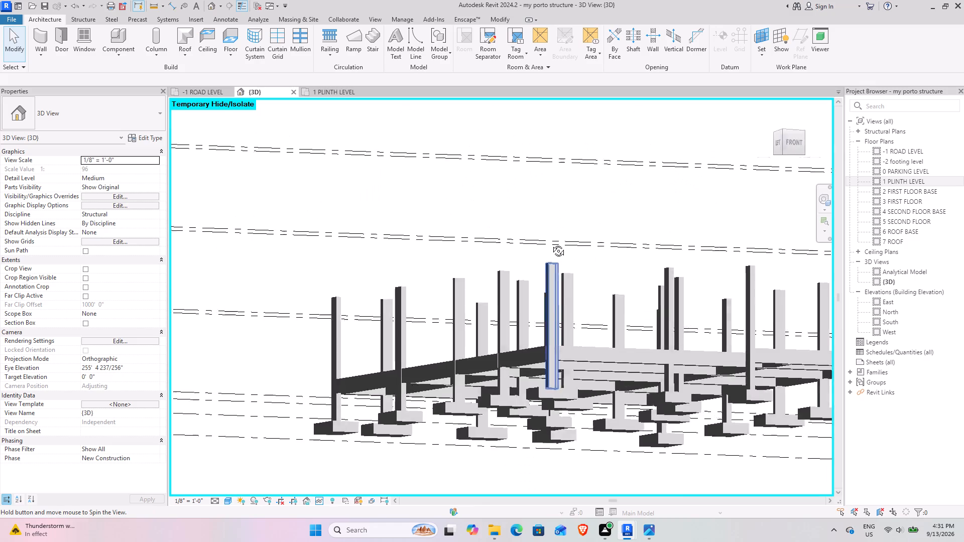
shift+middle_drag(551, 243, 516, 330)
shift+middle_drag(477, 388, 626, 371)
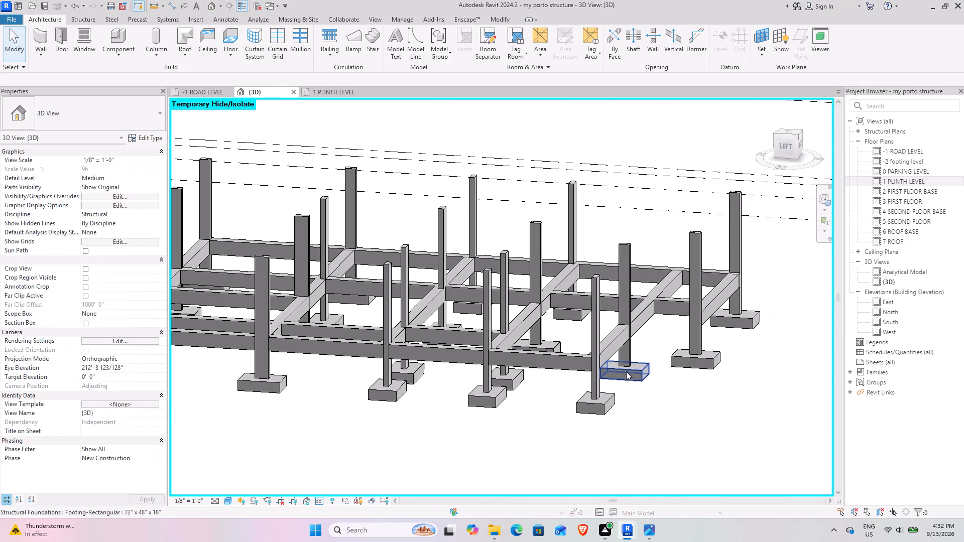
scroll(602, 412, up, 9)
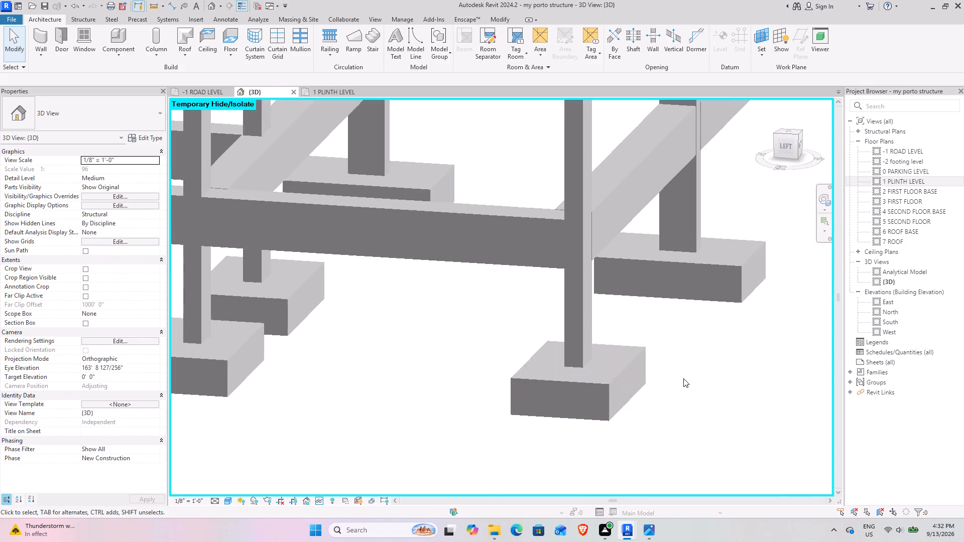
scroll(725, 359, down, 5)
shift+middle_drag(721, 368, 604, 398)
scroll(569, 415, up, 4)
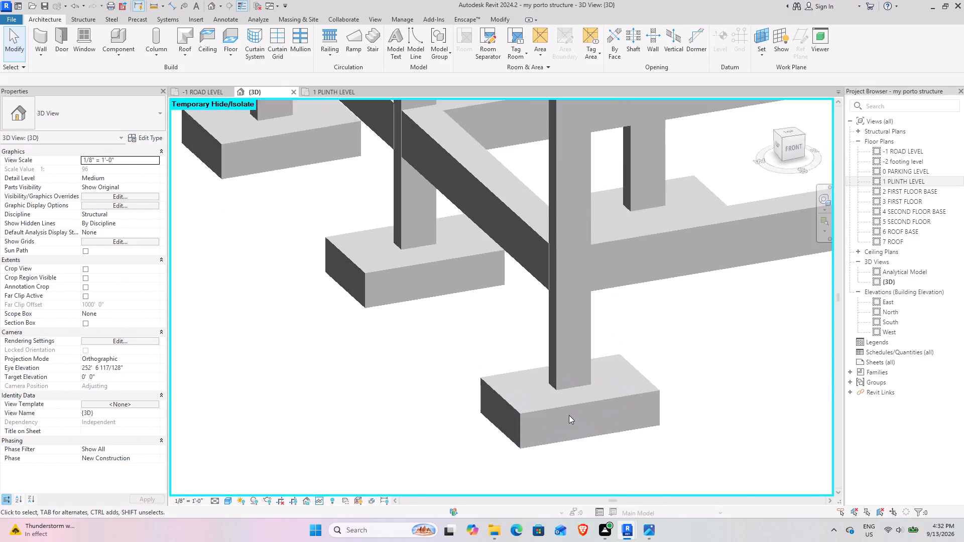
scroll(569, 415, up, 5)
shift+middle_drag(575, 393, 651, 415)
scroll(652, 412, down, 5)
middle_drag(724, 380, 428, 380)
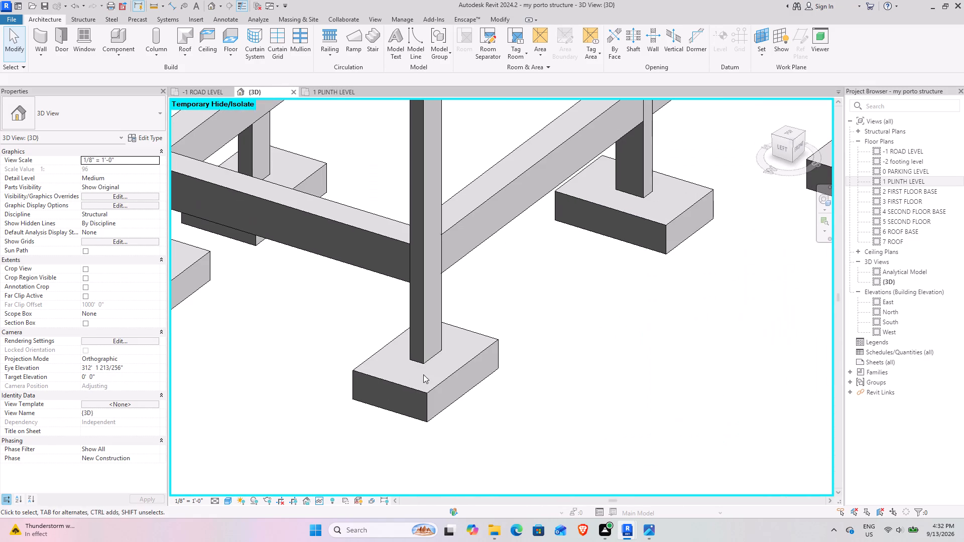
Examine the plinth beam grid and its column junctions across the whole frame from several angles, including from above.
scroll(660, 302, down, 5)
middle_drag(657, 315, 574, 460)
middle_drag(509, 326, 520, 381)
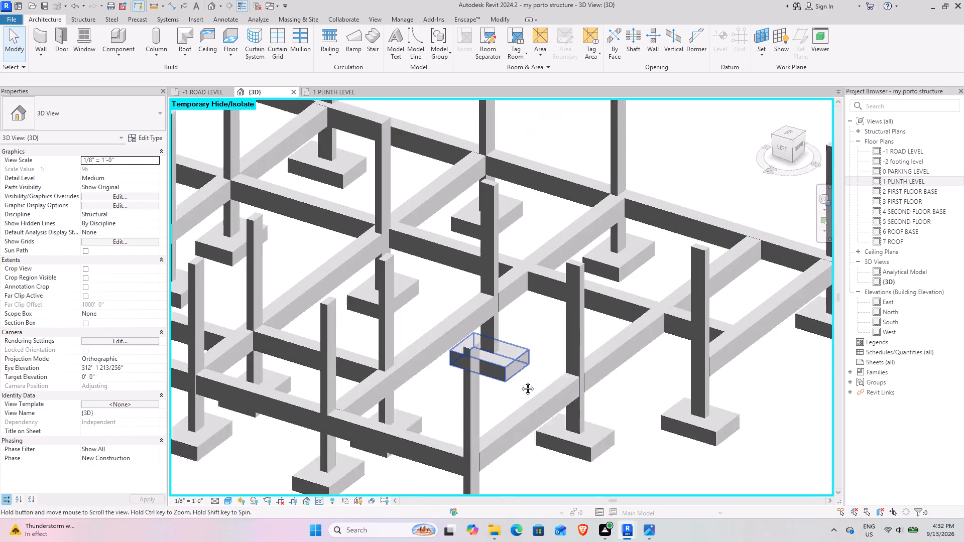
middle_drag(520, 381, 518, 392)
scroll(470, 326, down, 5)
middle_drag(491, 306, 586, 370)
shift+middle_drag(504, 326, 559, 359)
middle_drag(456, 352, 712, 359)
shift+middle_drag(582, 359, 552, 324)
middle_drag(721, 351, 489, 338)
scroll(587, 426, up, 5)
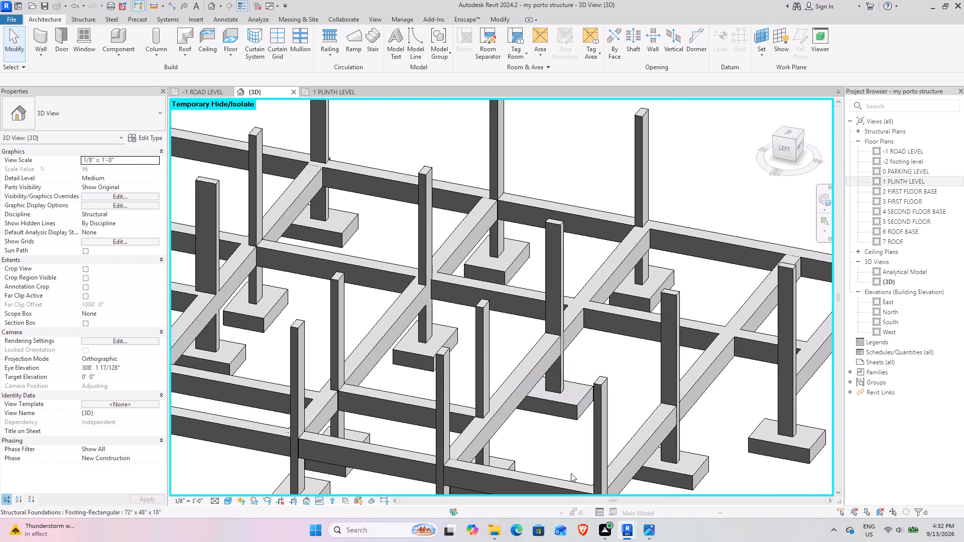
scroll(699, 403, down, 4)
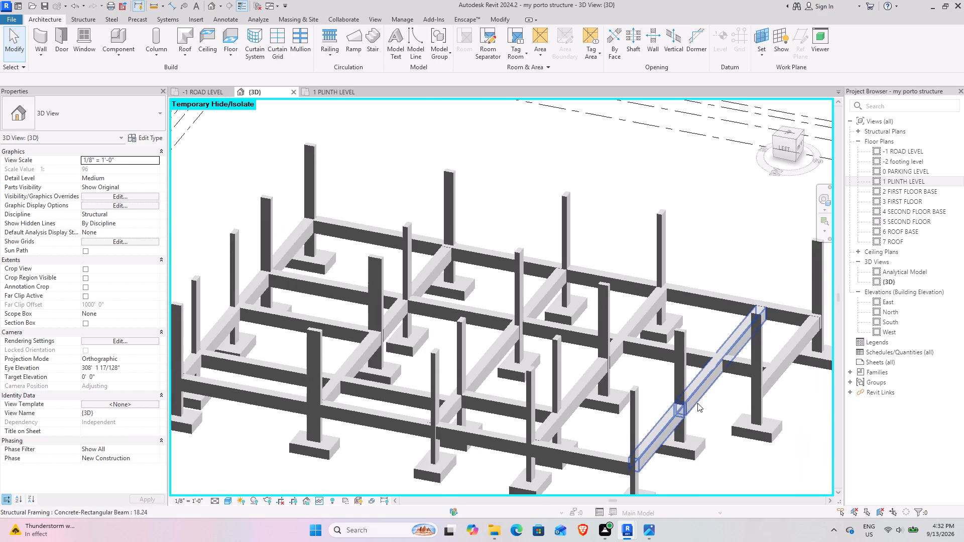
middle_drag(679, 400, 551, 366)
scroll(515, 351, up, 5)
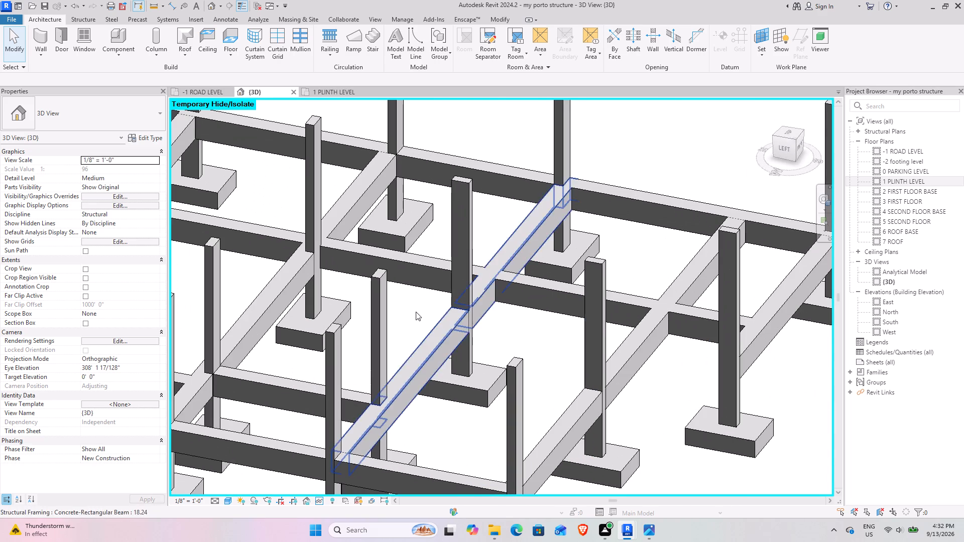
scroll(415, 312, down, 4)
middle_drag(421, 321, 461, 387)
middle_drag(380, 357, 582, 376)
middle_drag(471, 354, 472, 403)
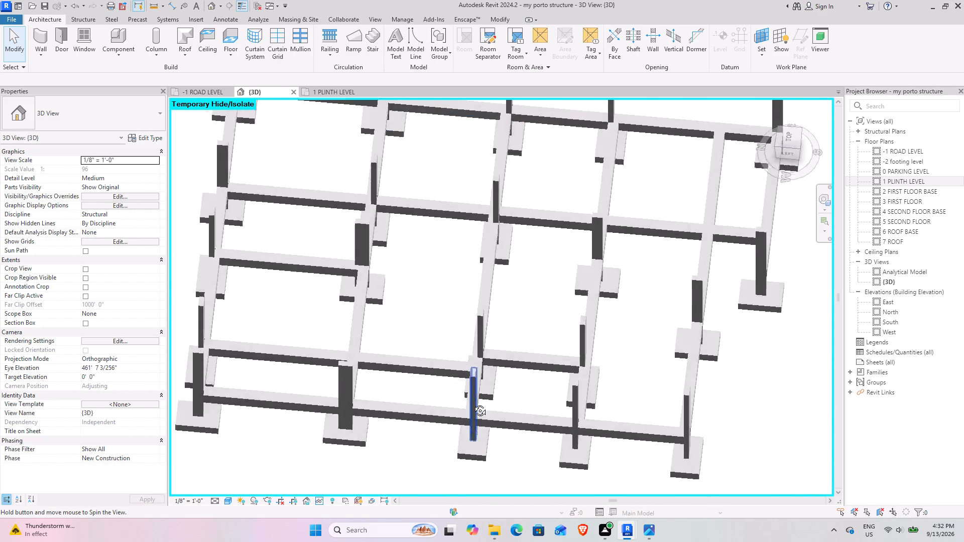
middle_drag(472, 403, 342, 331)
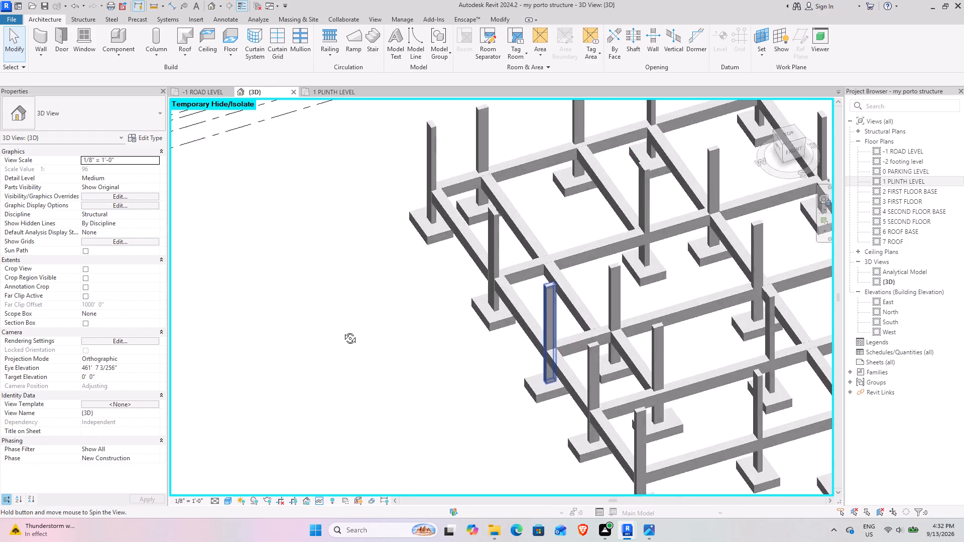
middle_drag(342, 331, 348, 339)
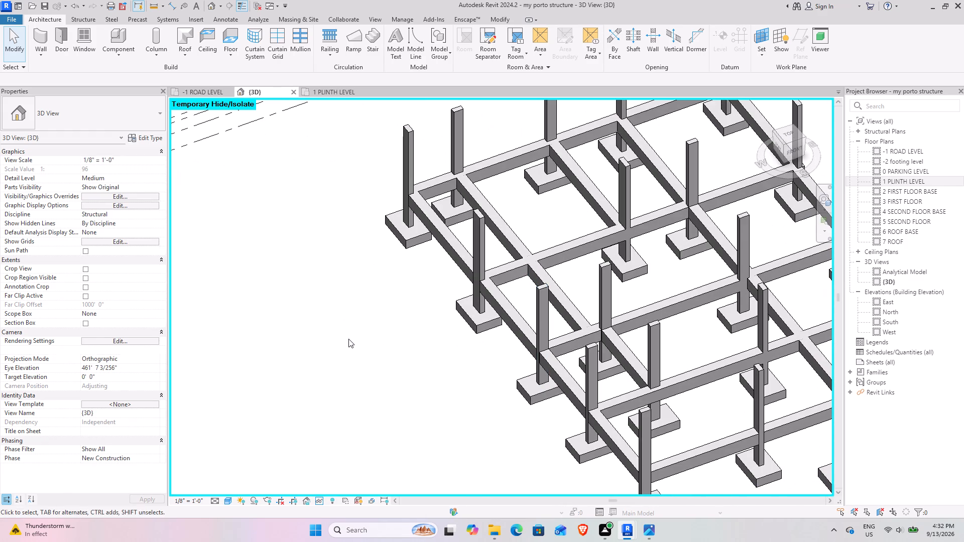
shift+middle_drag(560, 321, 527, 360)
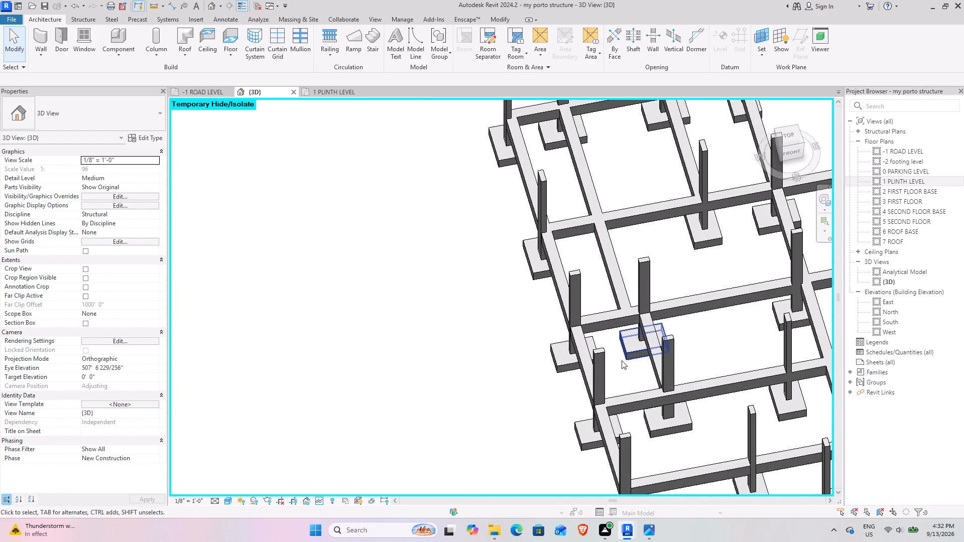
shift+middle_drag(669, 415, 670, 460)
middle_drag(726, 315, 649, 463)
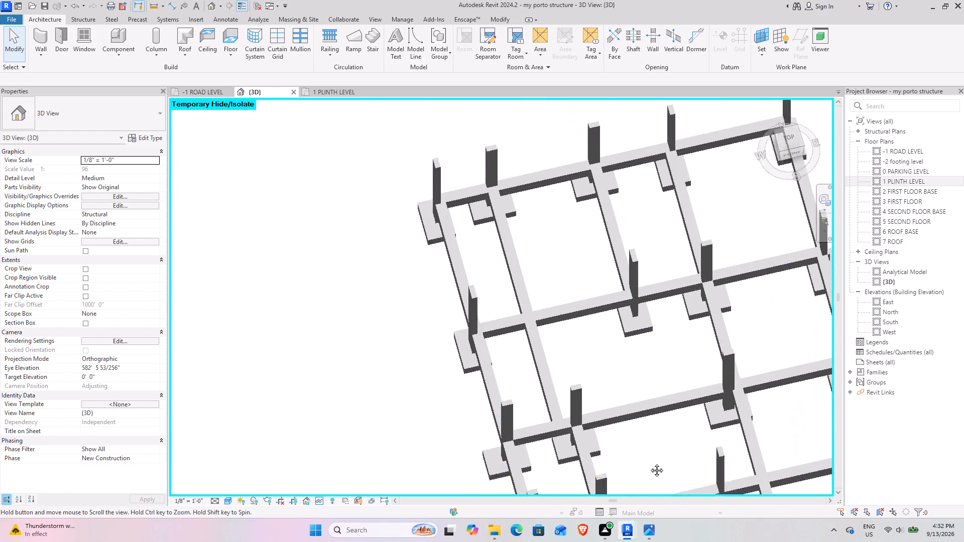
middle_drag(649, 463, 647, 466)
middle_drag(706, 391, 491, 305)
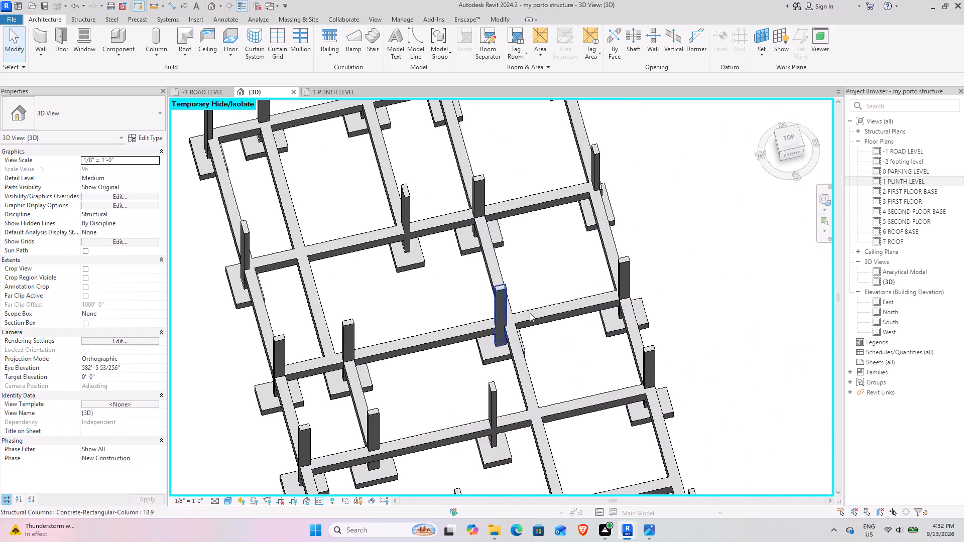
middle_drag(550, 338, 543, 259)
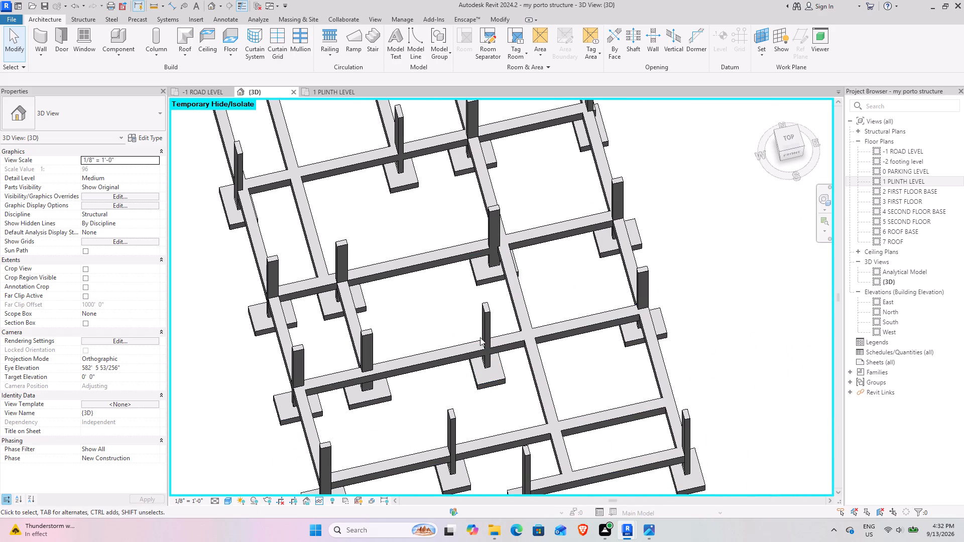
scroll(479, 324, up, 3)
scroll(512, 371, down, 4)
middle_drag(503, 385, 500, 335)
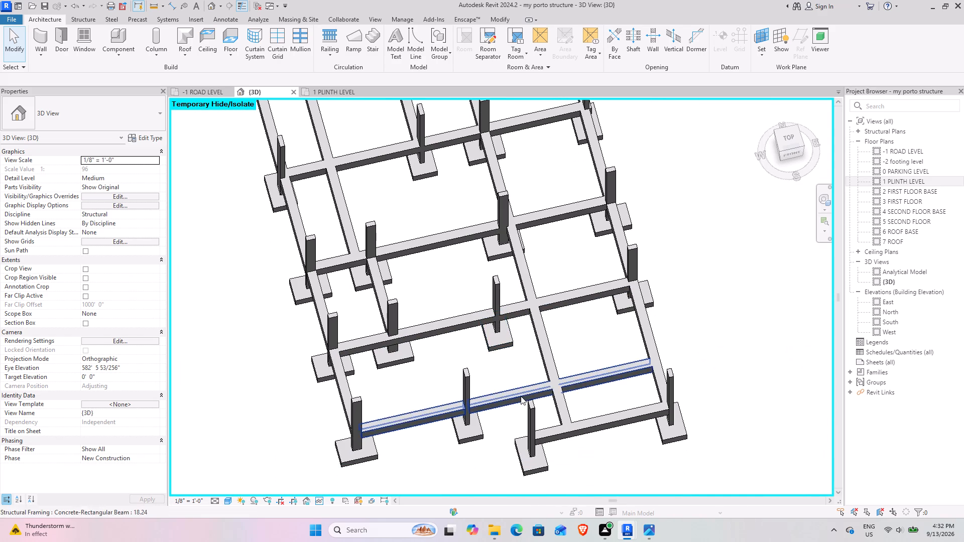
middle_drag(446, 240, 462, 293)
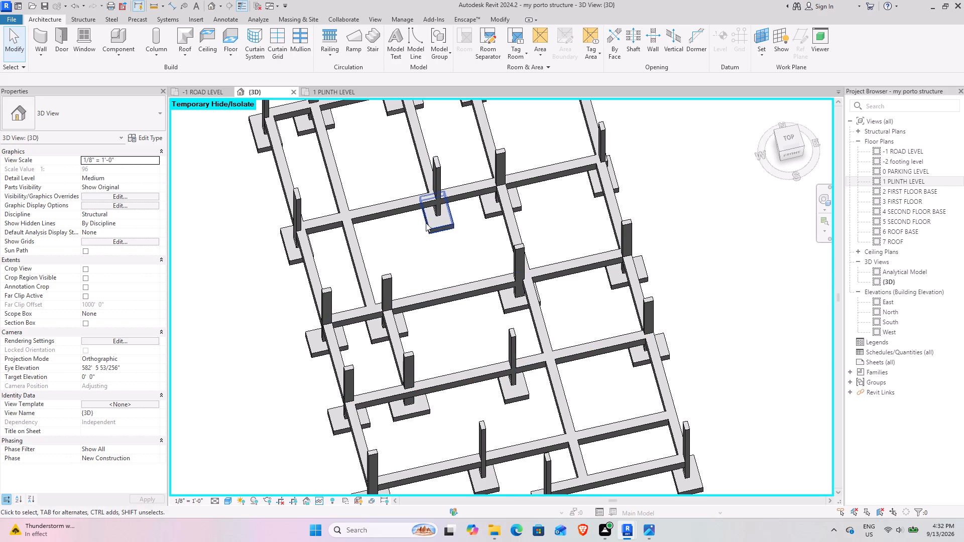
Examine the beam layout around the lobby, staircase and entrance against the linked walls in the -1 ROAD LEVEL plan.
click(192, 92)
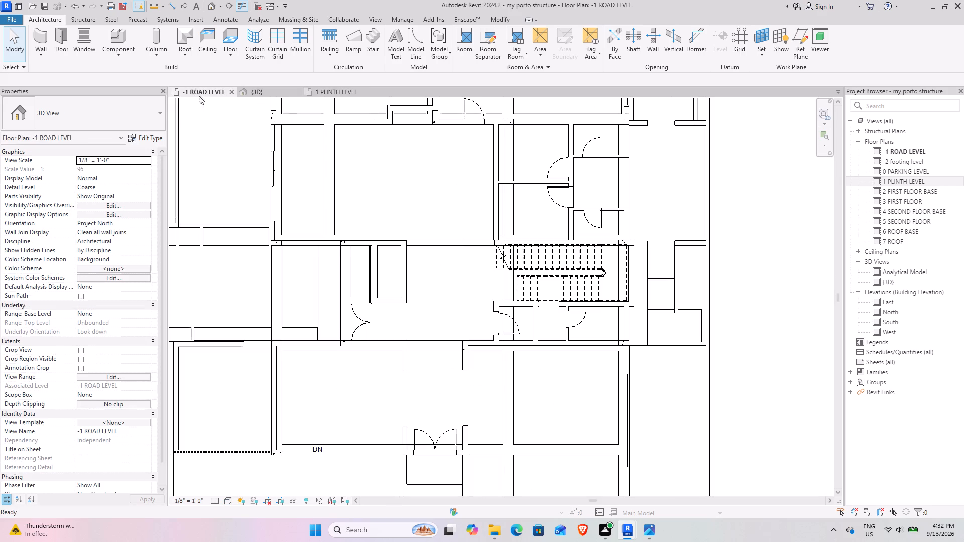
middle_drag(471, 206, 514, 310)
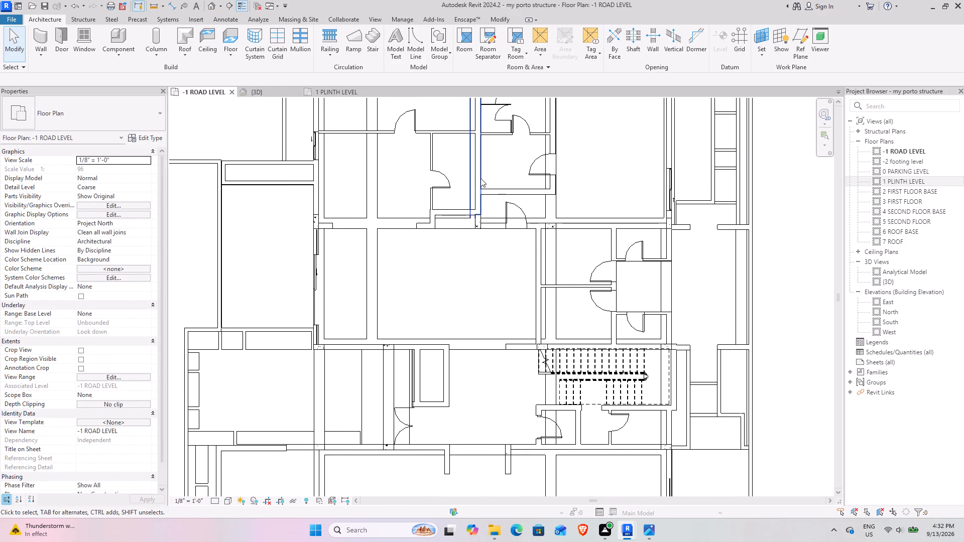
click(480, 178)
scroll(469, 276, down, 3)
middle_drag(480, 310, 418, 237)
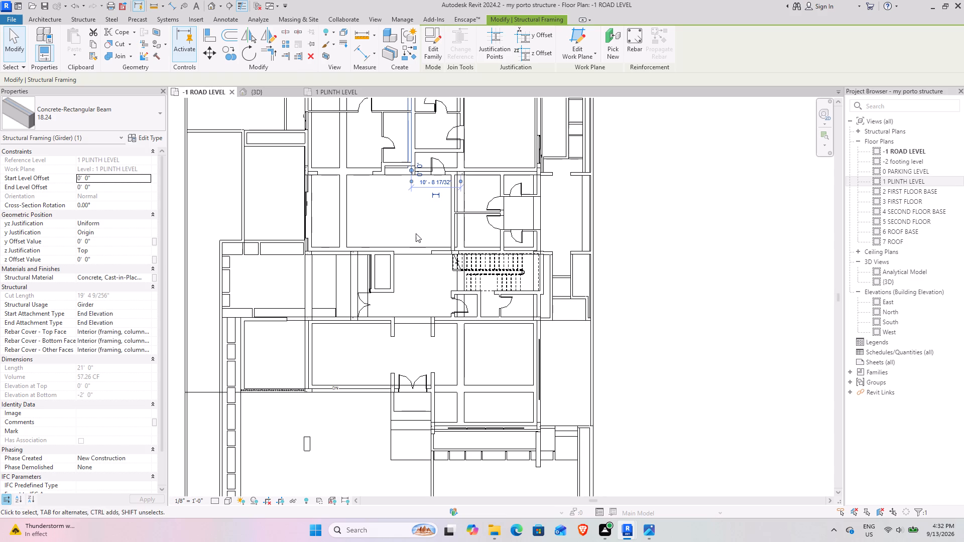
scroll(426, 315, up, 4)
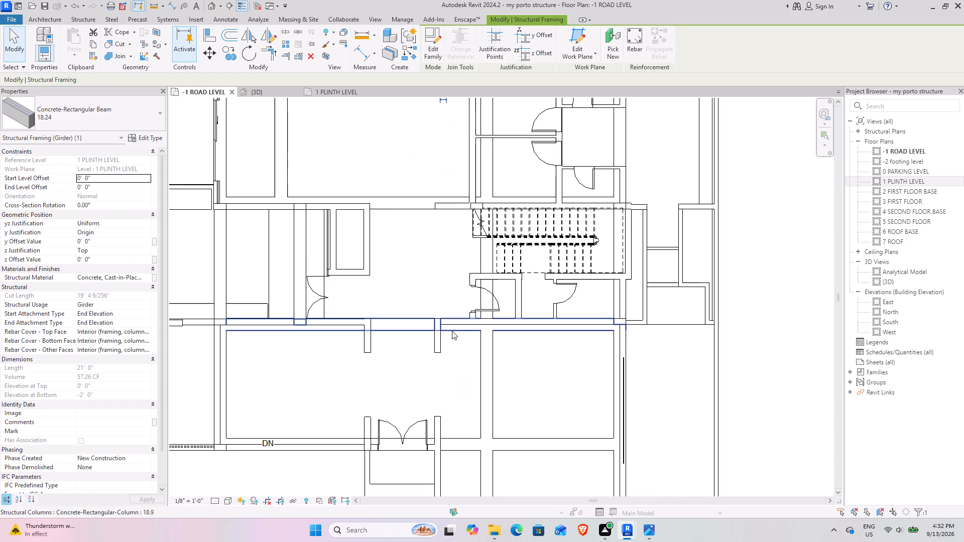
scroll(453, 338, up, 2)
scroll(453, 338, down, 4)
middle_drag(447, 356, 445, 320)
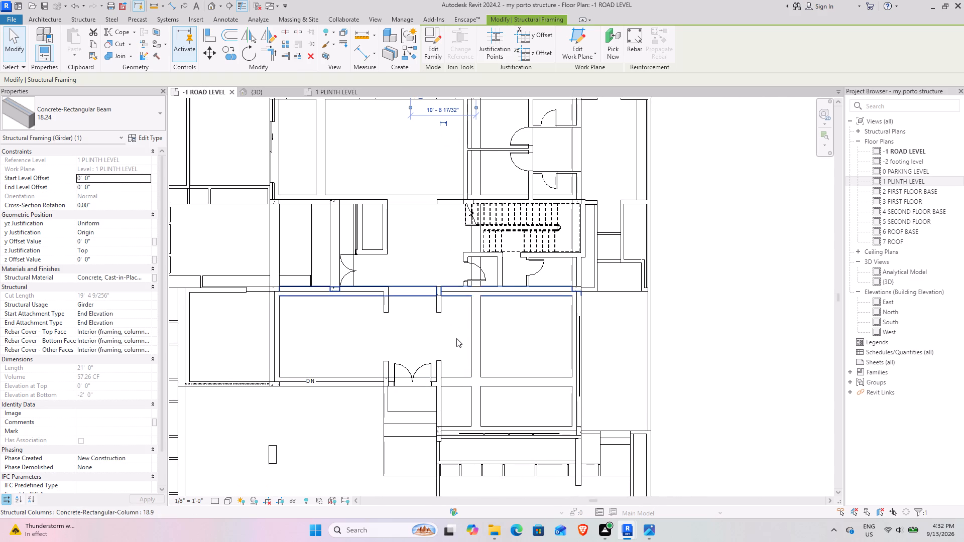
middle_drag(431, 255, 422, 320)
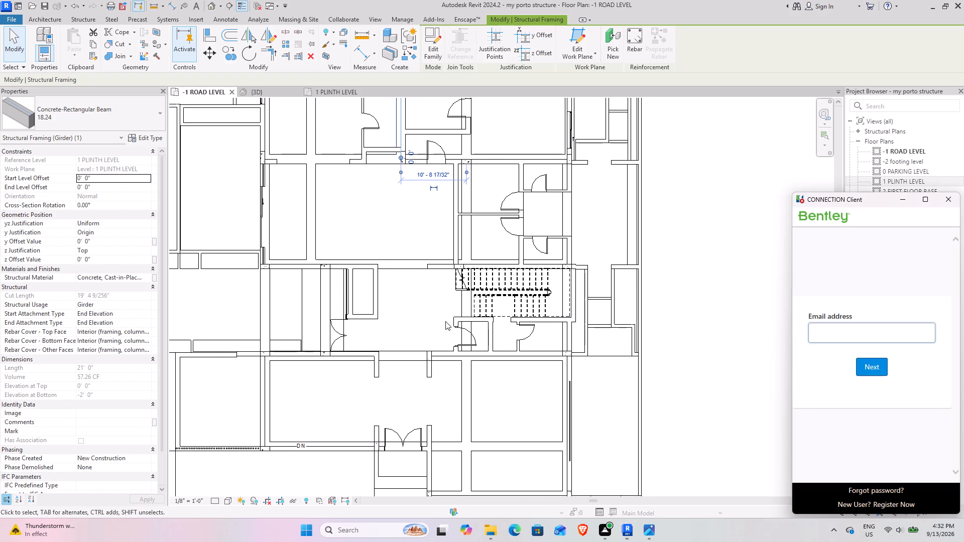
Close the Bentley CONNECTION Client sign-in window.
click(957, 204)
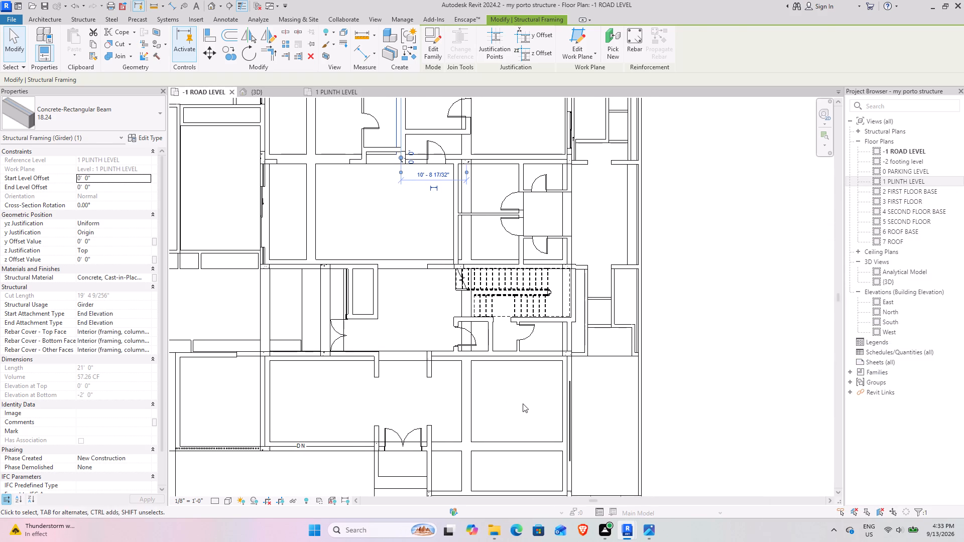
Place an 18.24 rectangular concrete beam about 37' 10" long on 1 PLINTH LEVEL from the front column beside the entrance to the staircase lobby wall.
click(526, 403)
middle_drag(404, 417, 433, 332)
scroll(480, 362, up, 4)
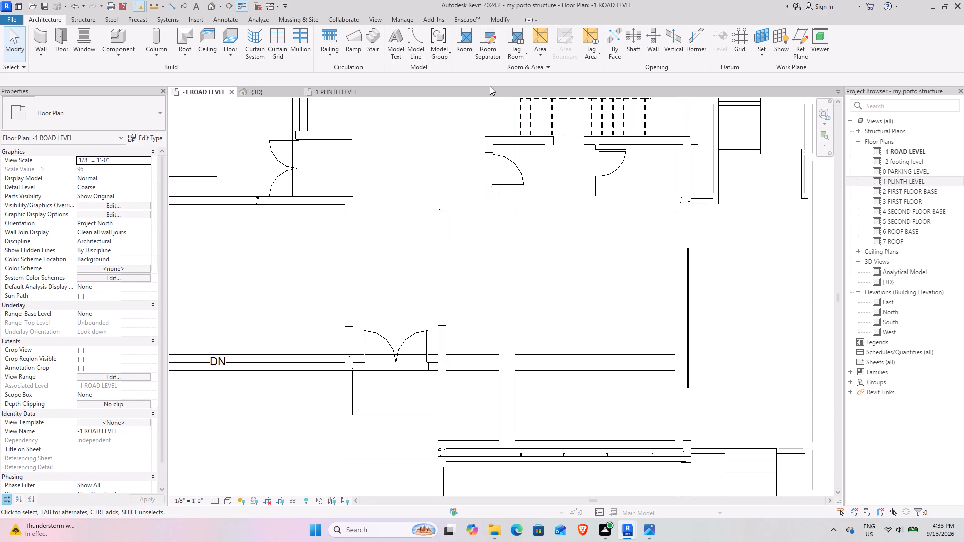
click(337, 94)
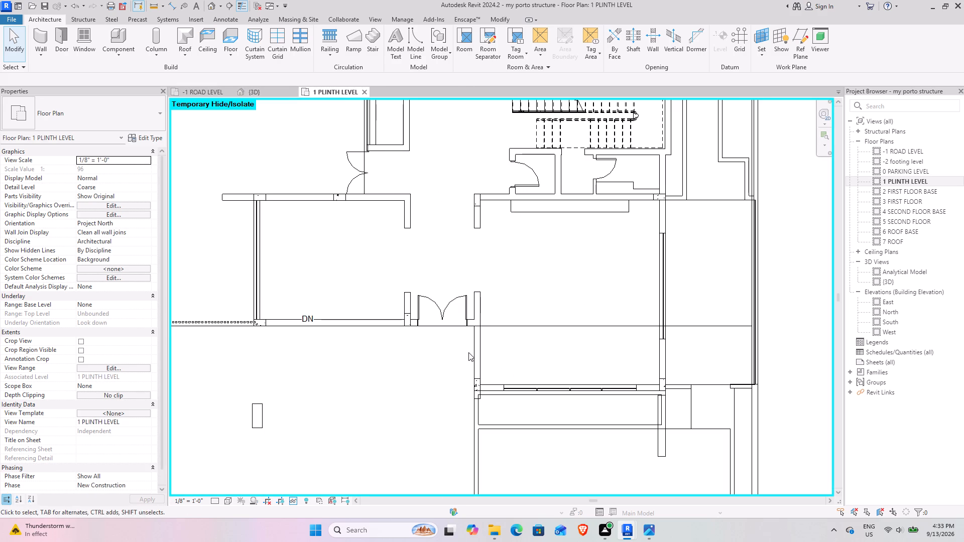
middle_drag(462, 351, 408, 314)
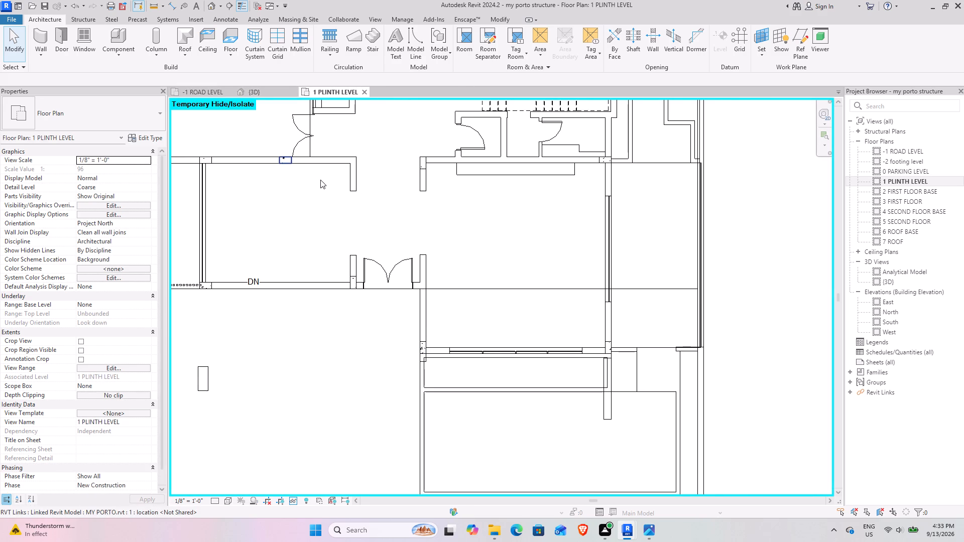
click(81, 21)
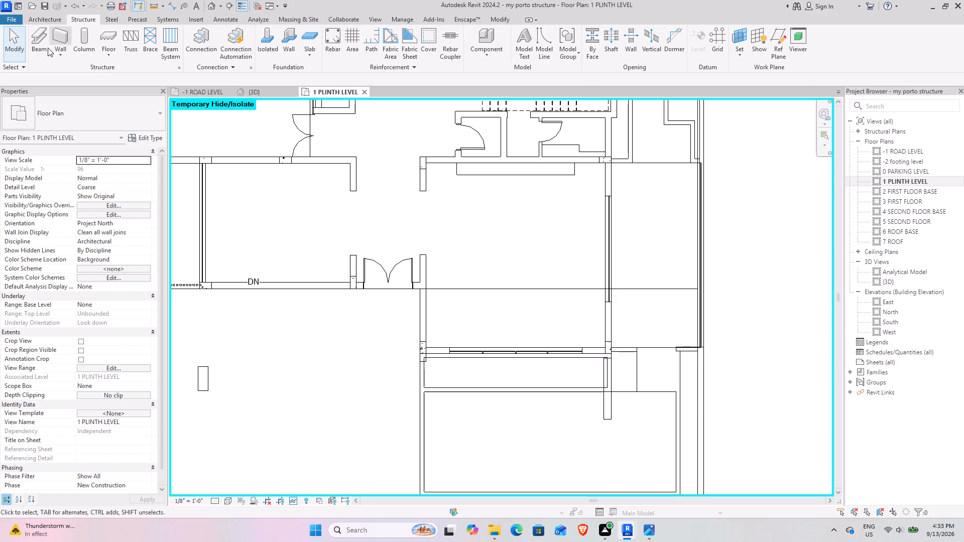
click(48, 37)
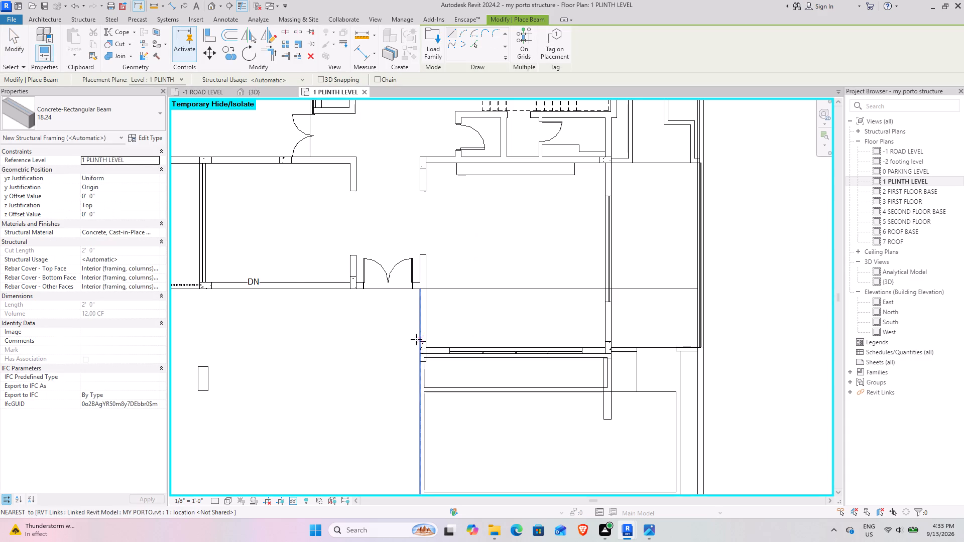
click(425, 348)
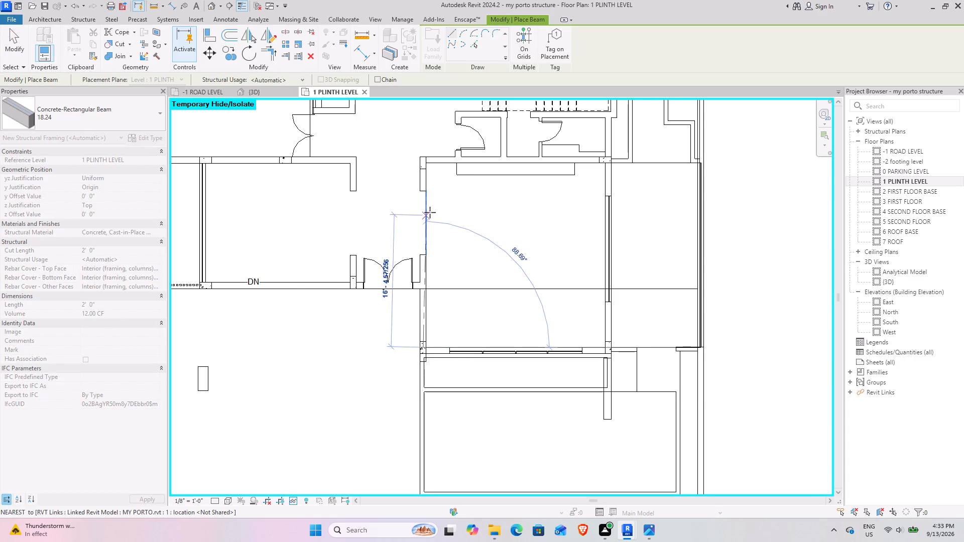
middle_drag(423, 157, 444, 403)
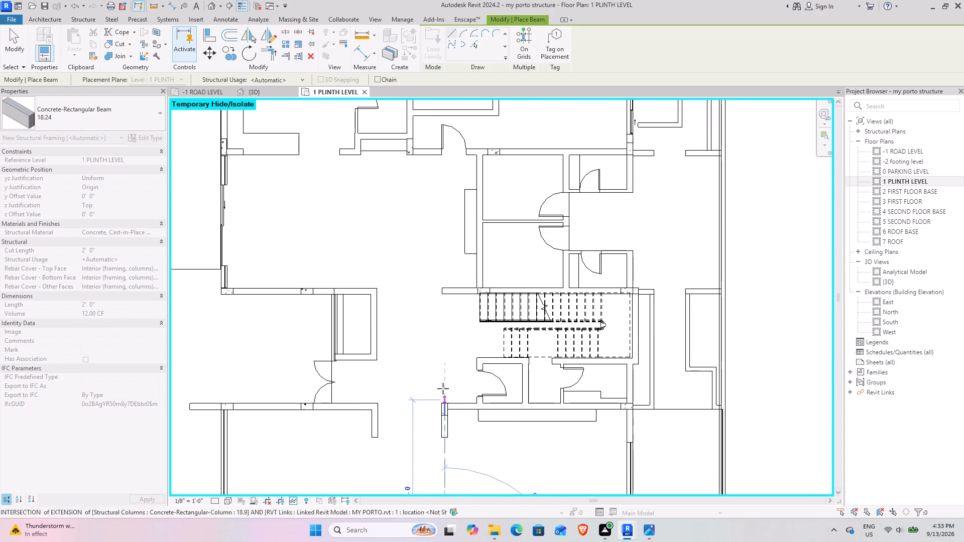
click(445, 289)
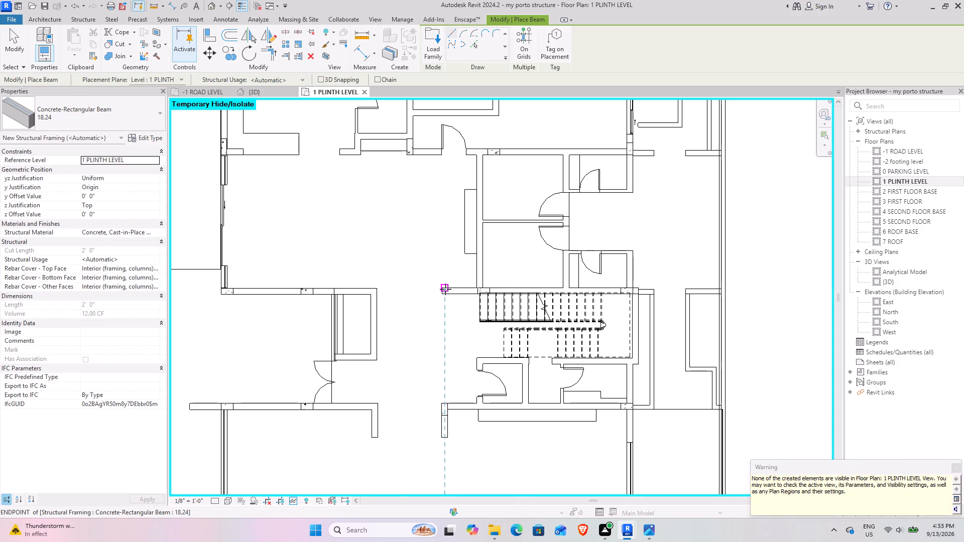
key(Escape)
key(Escape)
key(Escape)
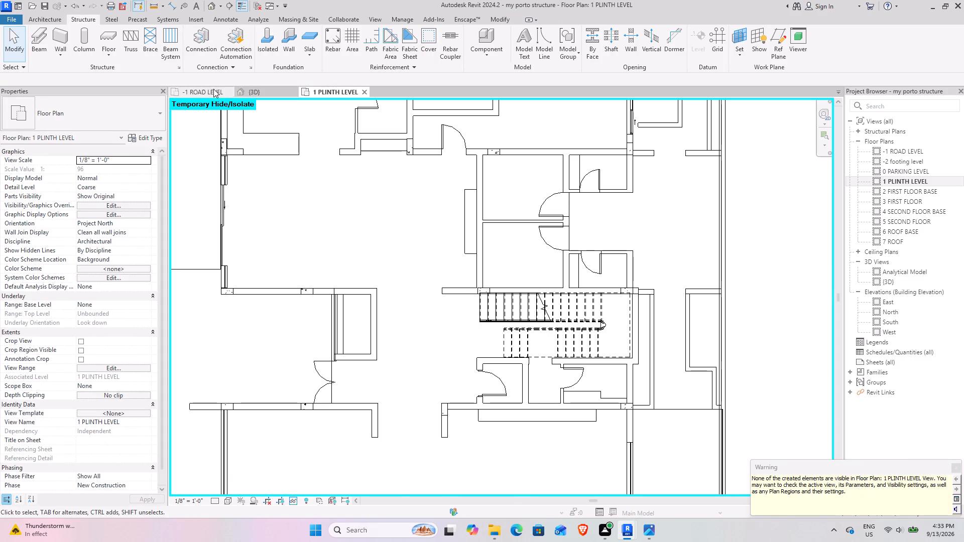
Align the new beam's entrance-side face with the wall and column face beside the entrance in the -1 ROAD LEVEL plan.
click(211, 91)
middle_drag(467, 375, 407, 334)
scroll(398, 389, up, 5)
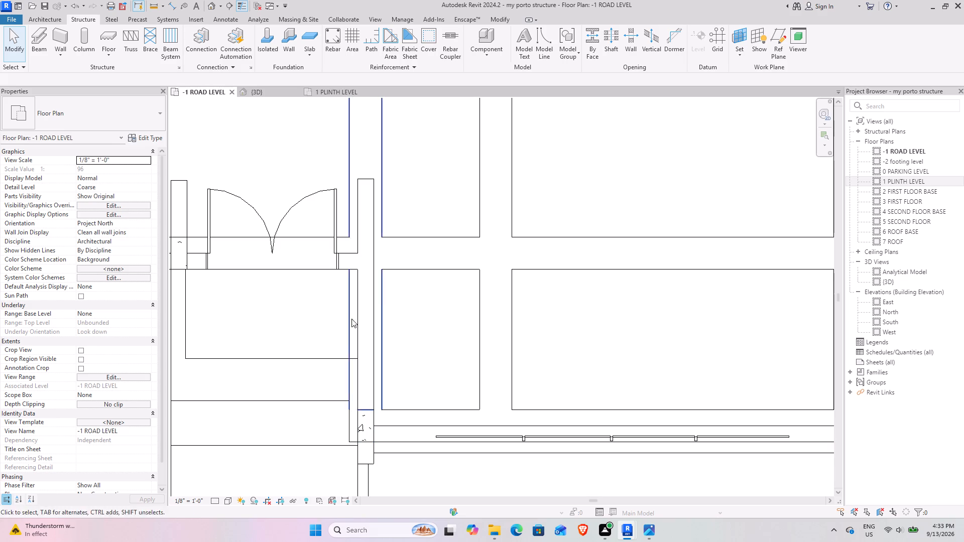
click(496, 22)
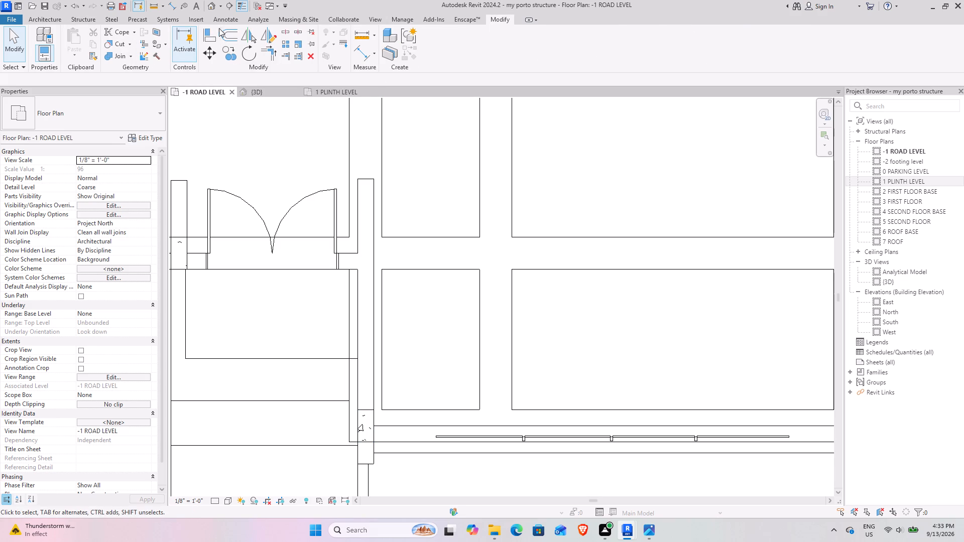
click(208, 32)
click(361, 386)
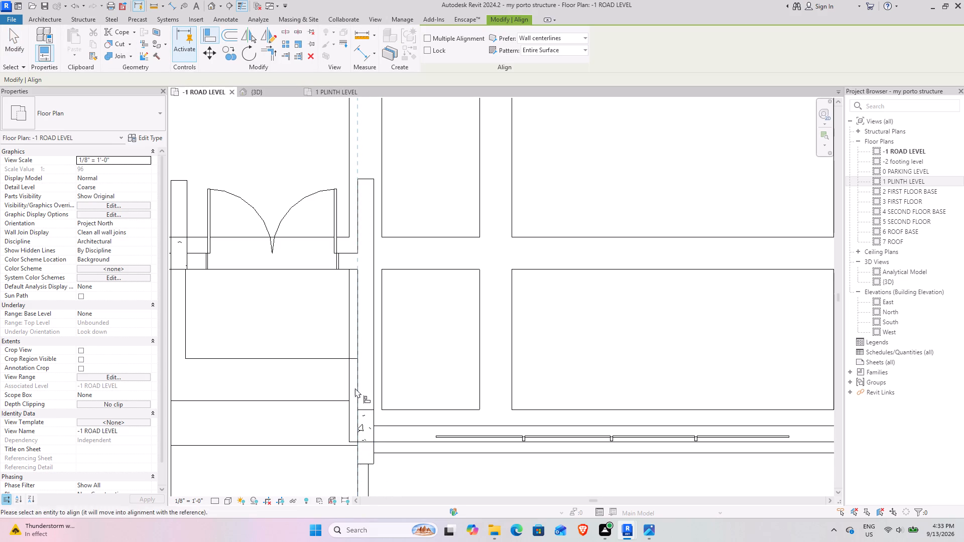
click(350, 390)
scroll(392, 250, down, 4)
middle_drag(430, 230, 512, 470)
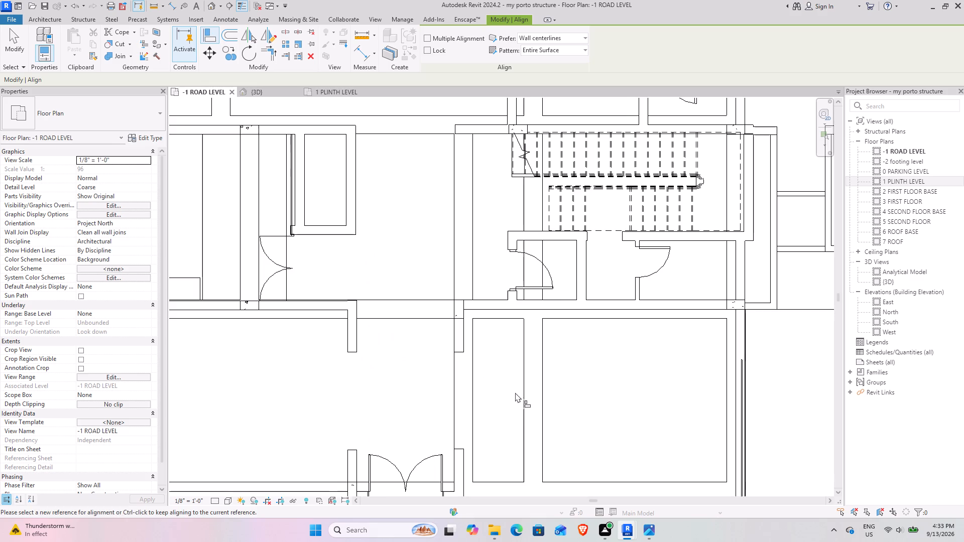
middle_drag(516, 392, 525, 476)
key(Escape)
key(Escape)
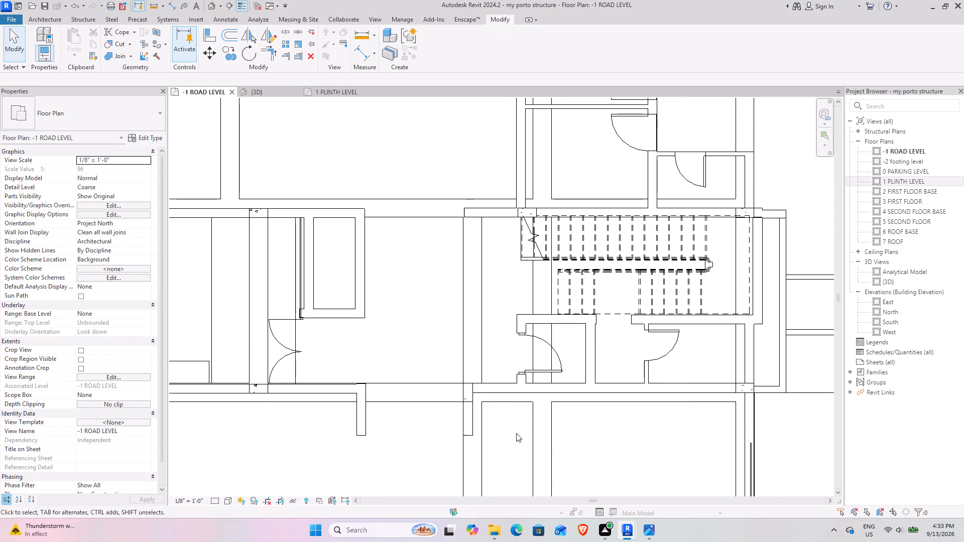
key(Escape)
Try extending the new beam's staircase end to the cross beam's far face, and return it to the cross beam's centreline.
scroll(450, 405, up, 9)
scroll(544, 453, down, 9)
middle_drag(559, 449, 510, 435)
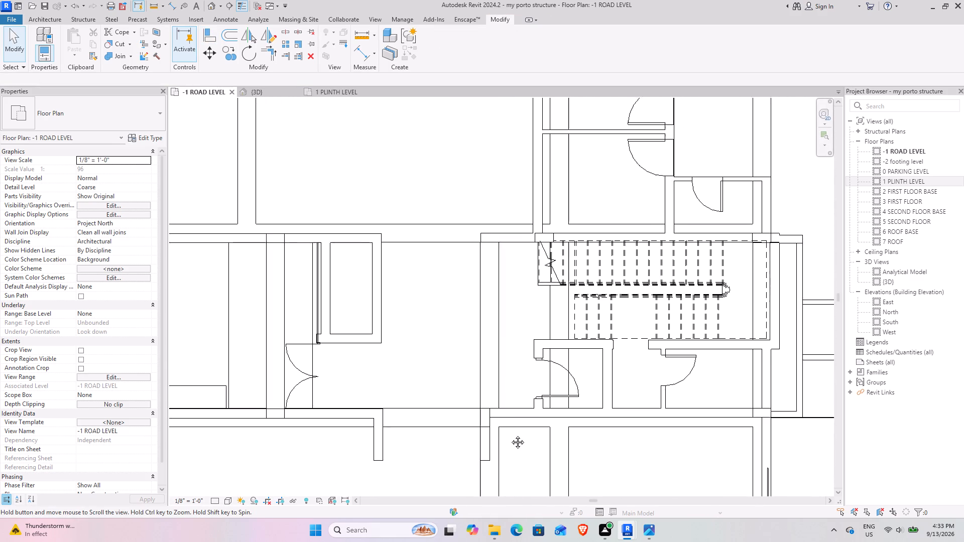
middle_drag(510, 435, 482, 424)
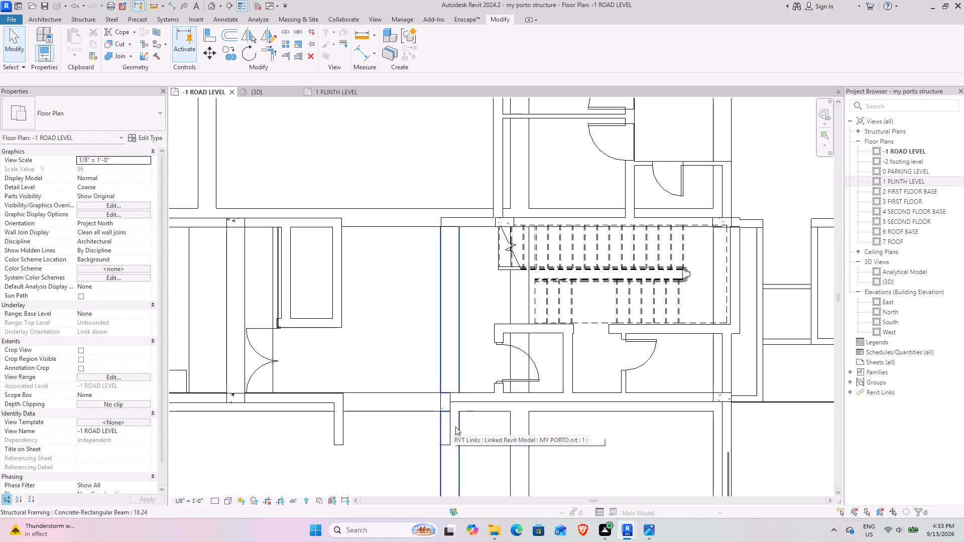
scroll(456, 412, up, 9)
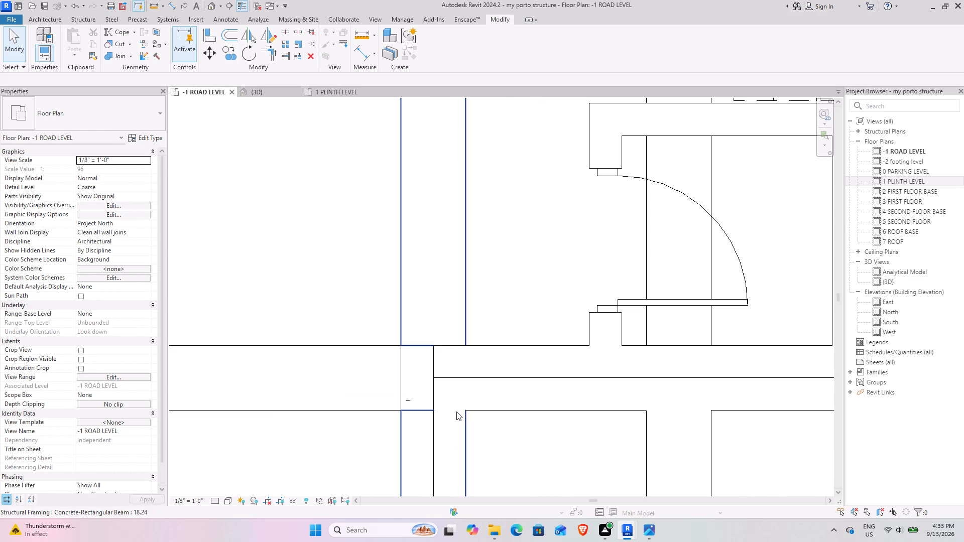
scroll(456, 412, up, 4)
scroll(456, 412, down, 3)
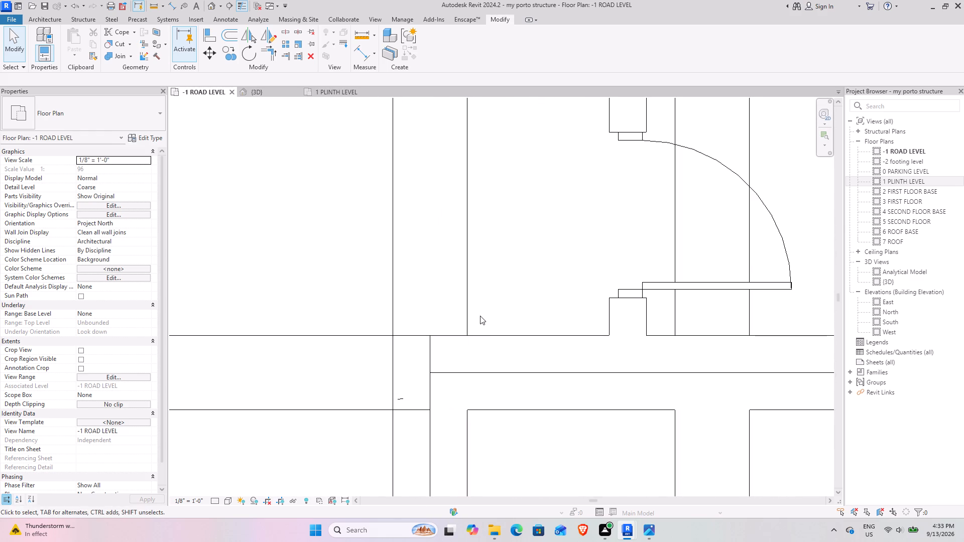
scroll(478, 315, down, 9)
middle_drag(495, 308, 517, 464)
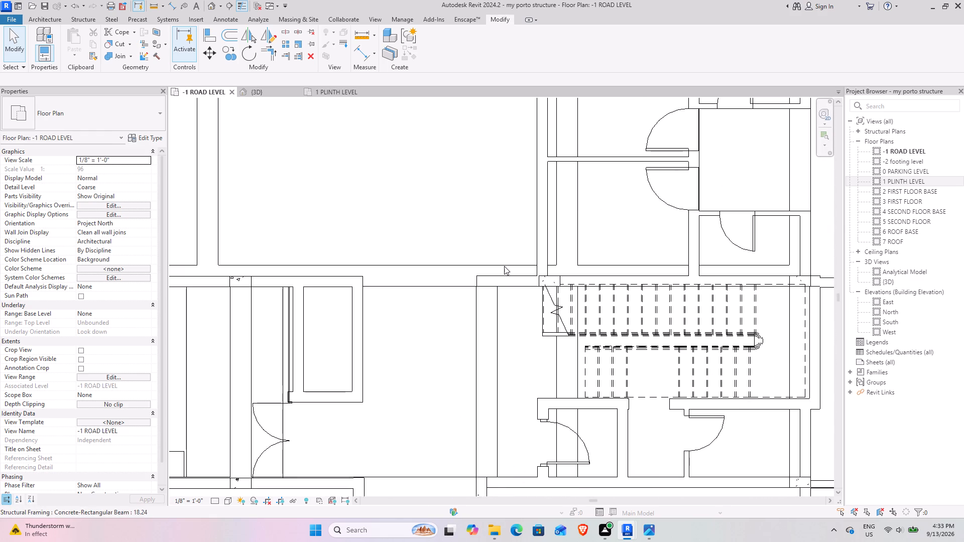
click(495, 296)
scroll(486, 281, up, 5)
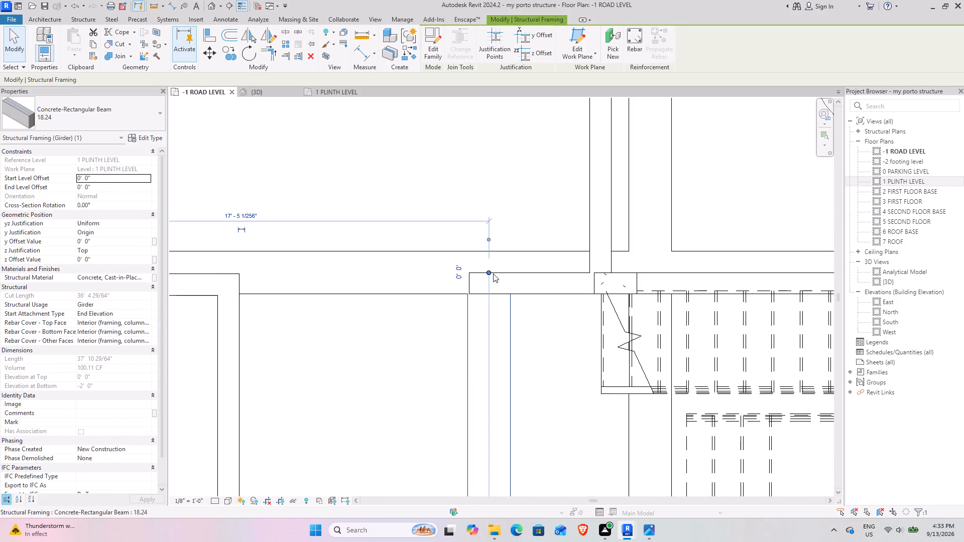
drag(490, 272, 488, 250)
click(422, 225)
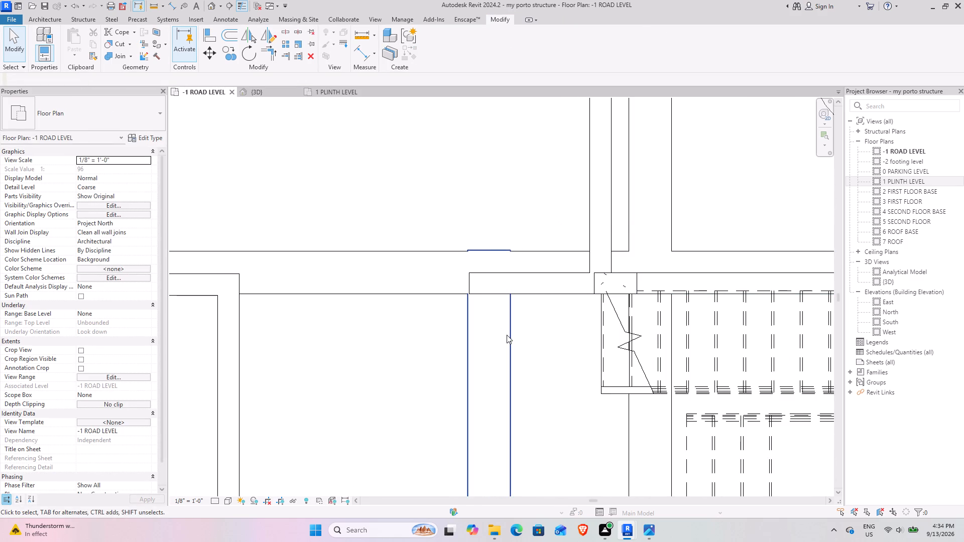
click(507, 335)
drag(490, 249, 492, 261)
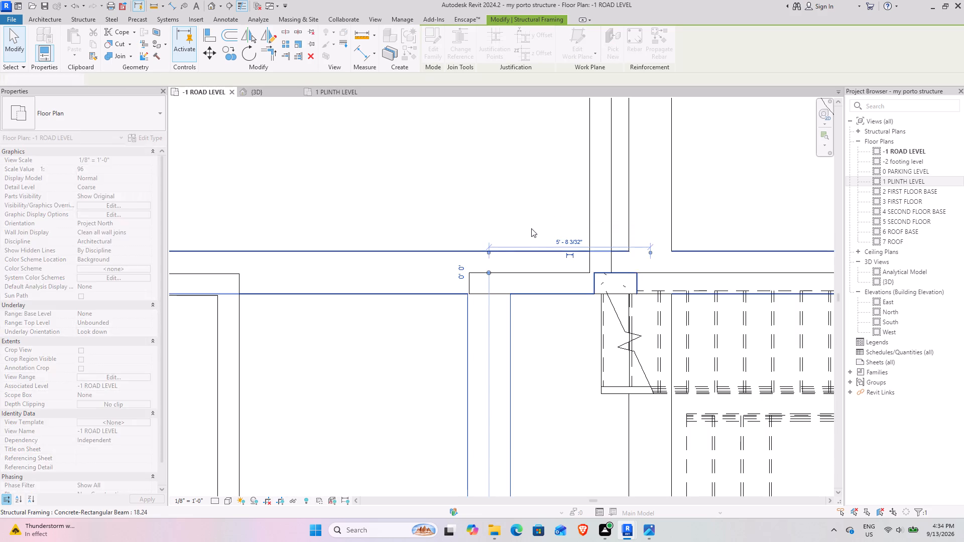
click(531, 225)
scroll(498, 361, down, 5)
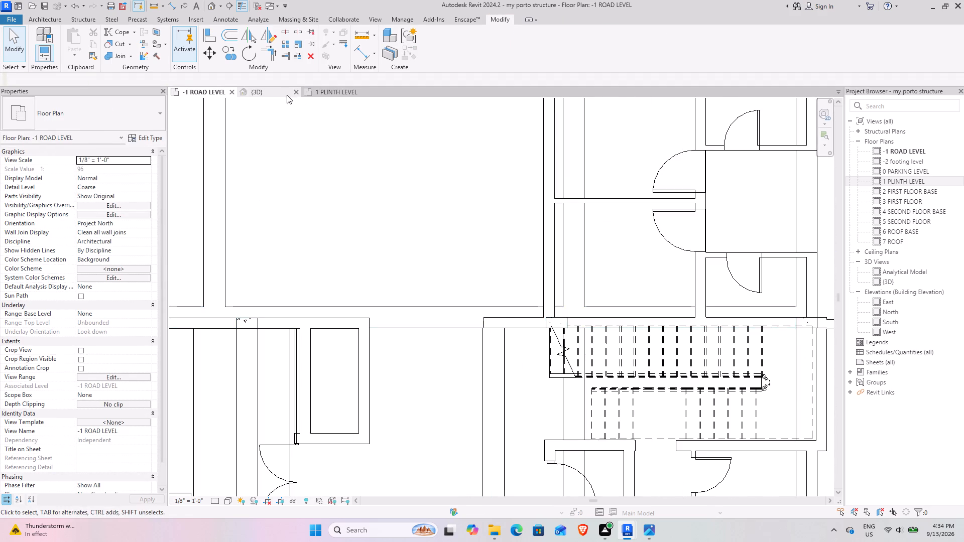
Examine the new beam and its junctions with the columns and neighbouring plinth beams in the 3D view.
click(281, 93)
scroll(521, 374, down, 5)
shift+middle_drag(474, 412, 490, 405)
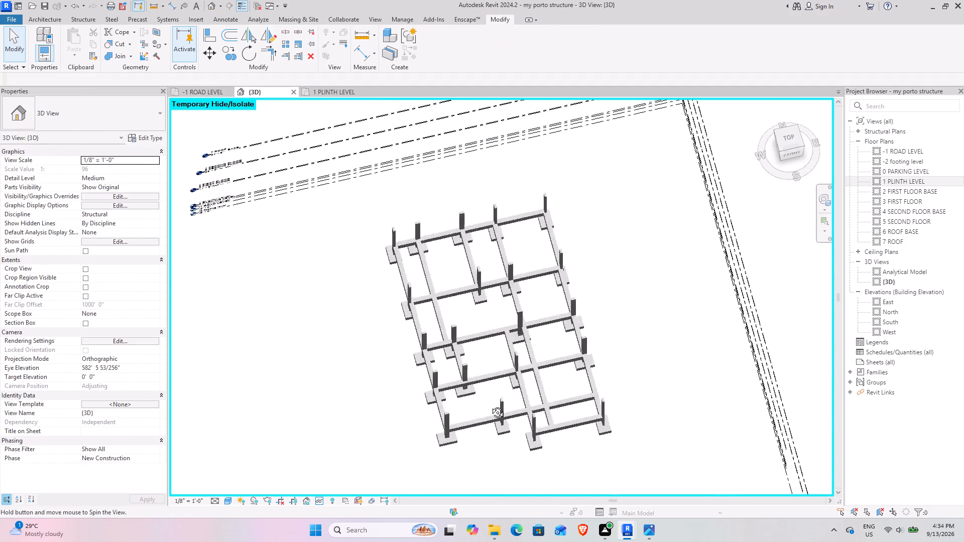
shift+middle_drag(490, 405, 528, 398)
scroll(504, 372, up, 4)
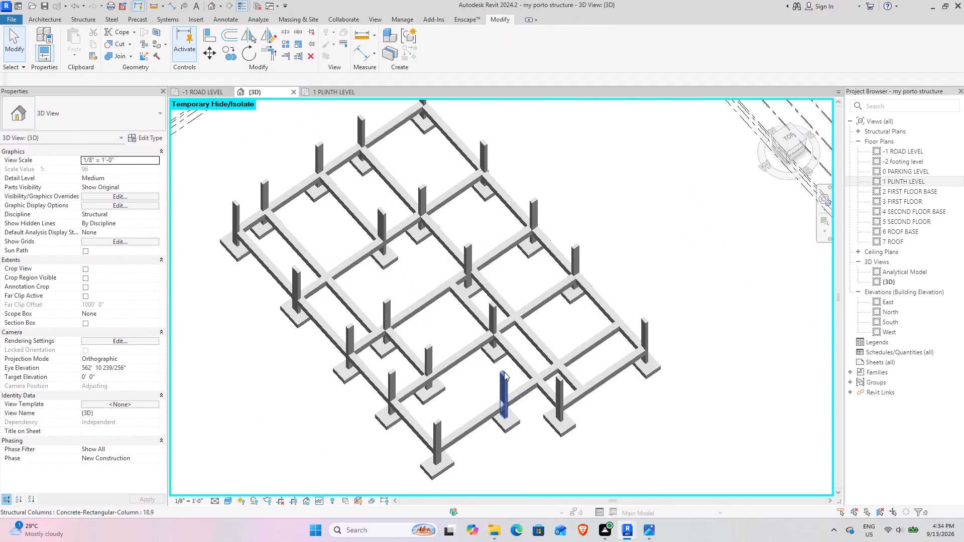
scroll(504, 372, up, 4)
scroll(504, 372, down, 3)
shift+middle_drag(494, 374, 445, 368)
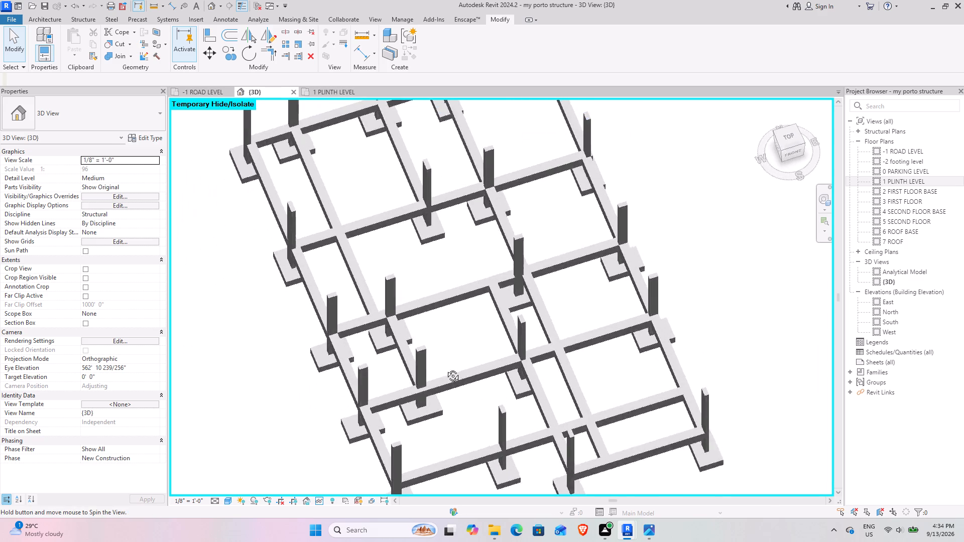
shift+middle_drag(445, 368, 479, 384)
middle_drag(458, 311, 485, 415)
scroll(525, 335, up, 4)
scroll(531, 393, up, 4)
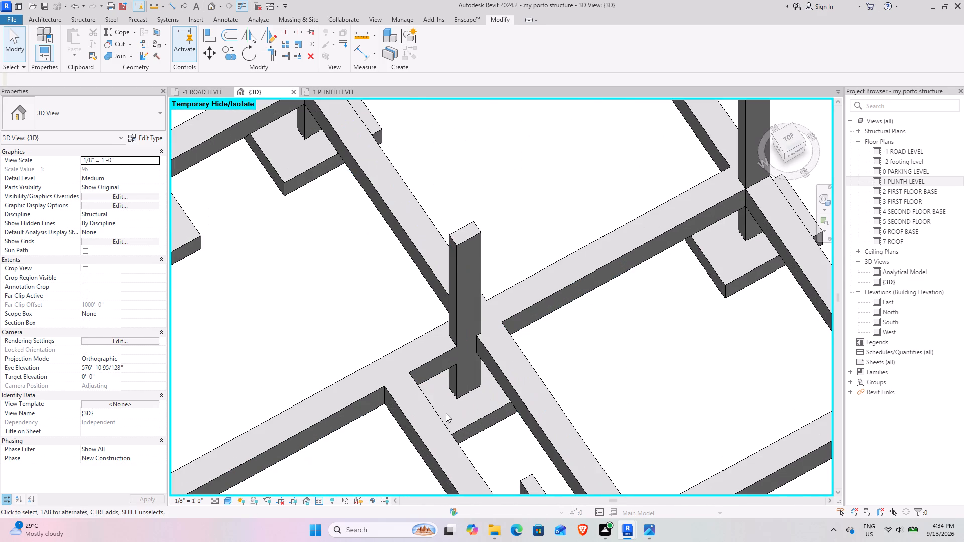
scroll(535, 370, down, 5)
middle_drag(566, 449, 468, 351)
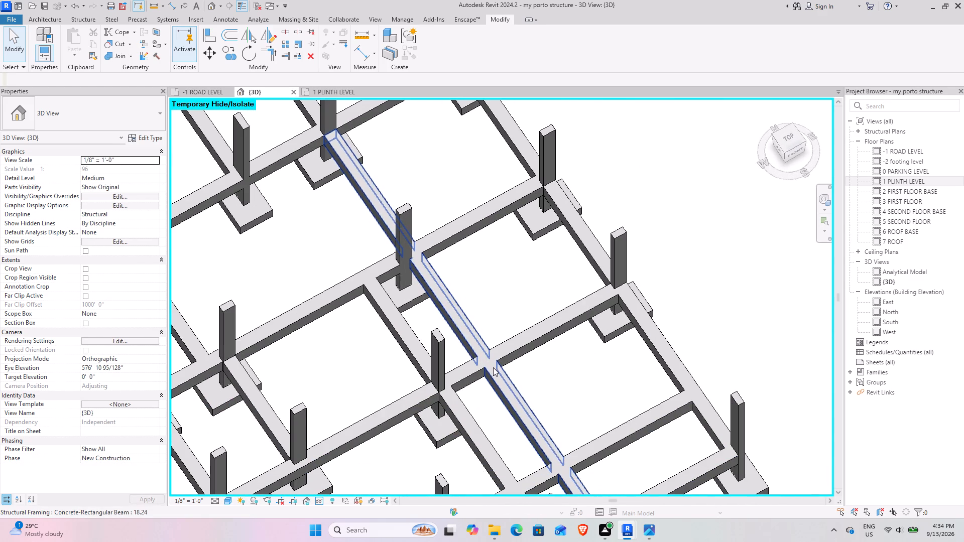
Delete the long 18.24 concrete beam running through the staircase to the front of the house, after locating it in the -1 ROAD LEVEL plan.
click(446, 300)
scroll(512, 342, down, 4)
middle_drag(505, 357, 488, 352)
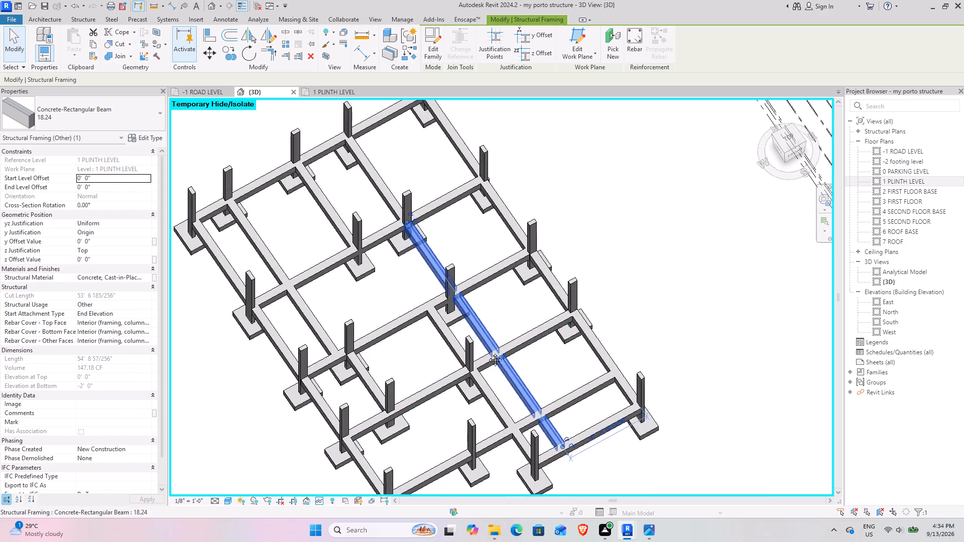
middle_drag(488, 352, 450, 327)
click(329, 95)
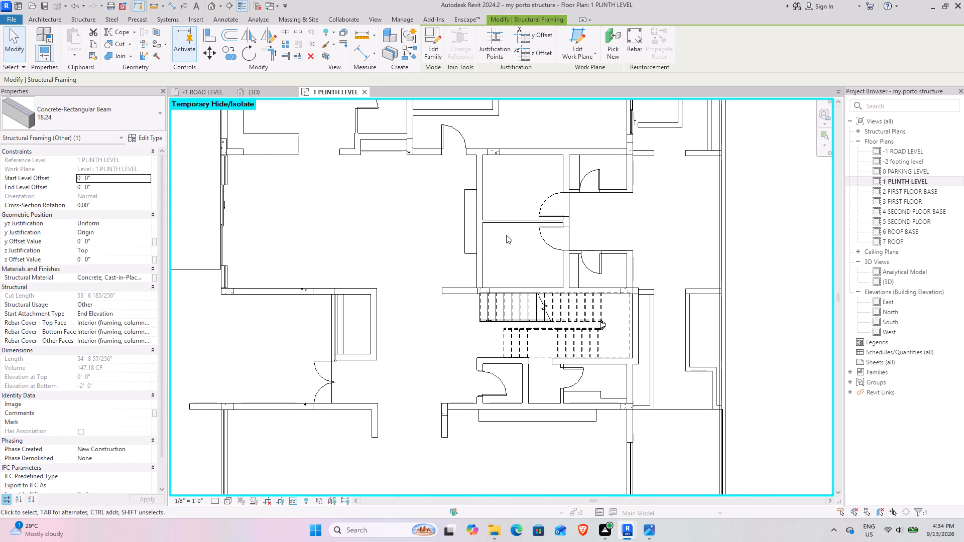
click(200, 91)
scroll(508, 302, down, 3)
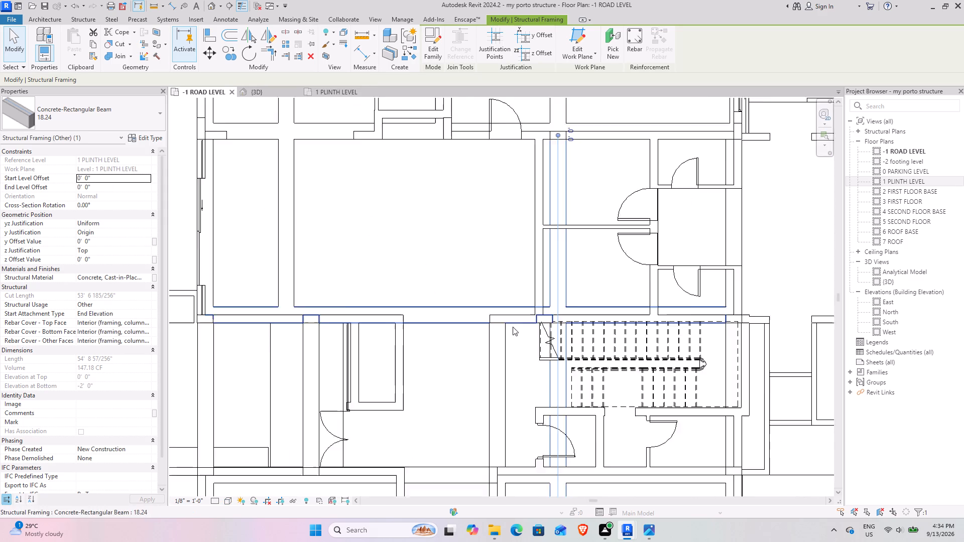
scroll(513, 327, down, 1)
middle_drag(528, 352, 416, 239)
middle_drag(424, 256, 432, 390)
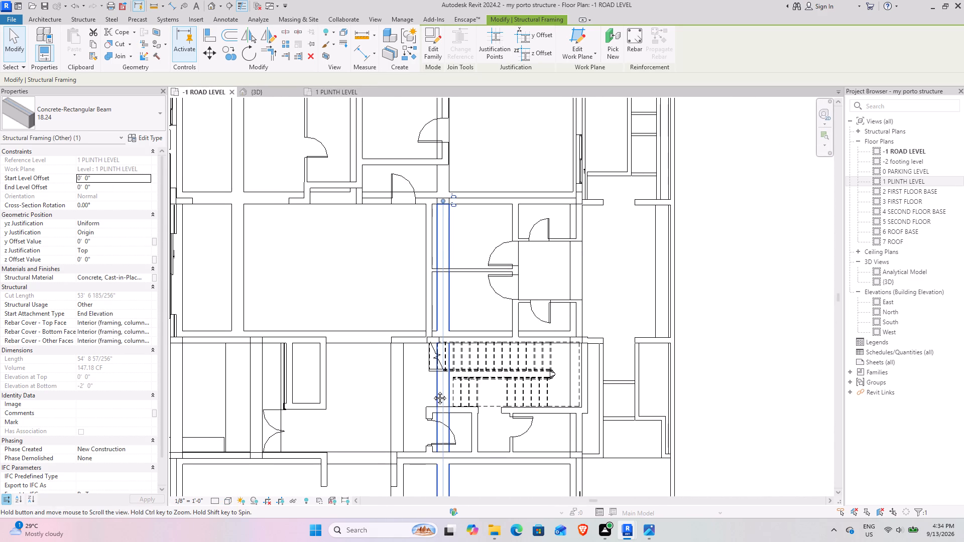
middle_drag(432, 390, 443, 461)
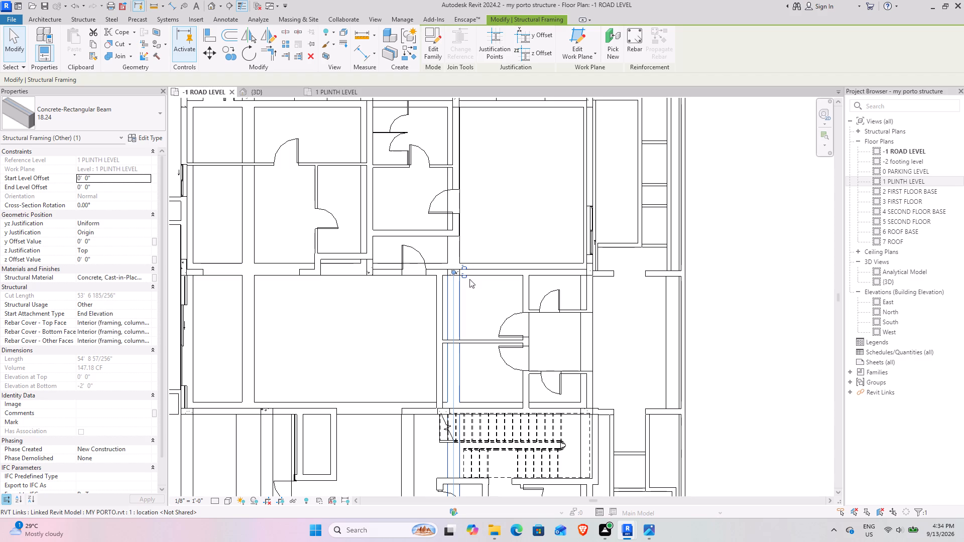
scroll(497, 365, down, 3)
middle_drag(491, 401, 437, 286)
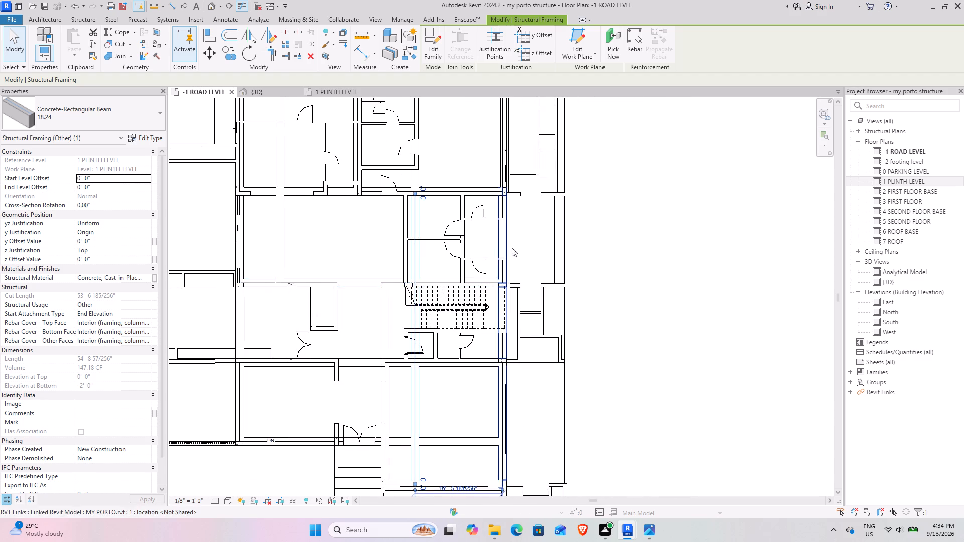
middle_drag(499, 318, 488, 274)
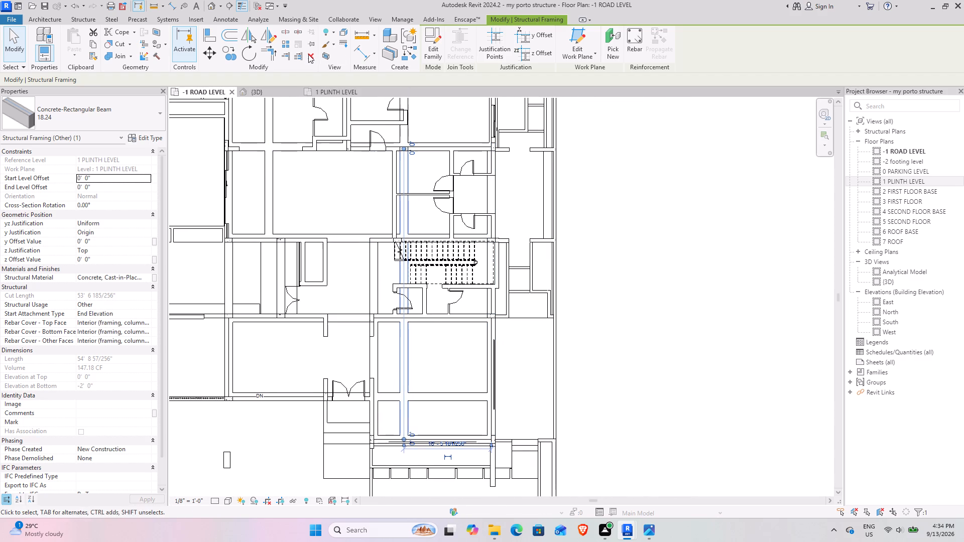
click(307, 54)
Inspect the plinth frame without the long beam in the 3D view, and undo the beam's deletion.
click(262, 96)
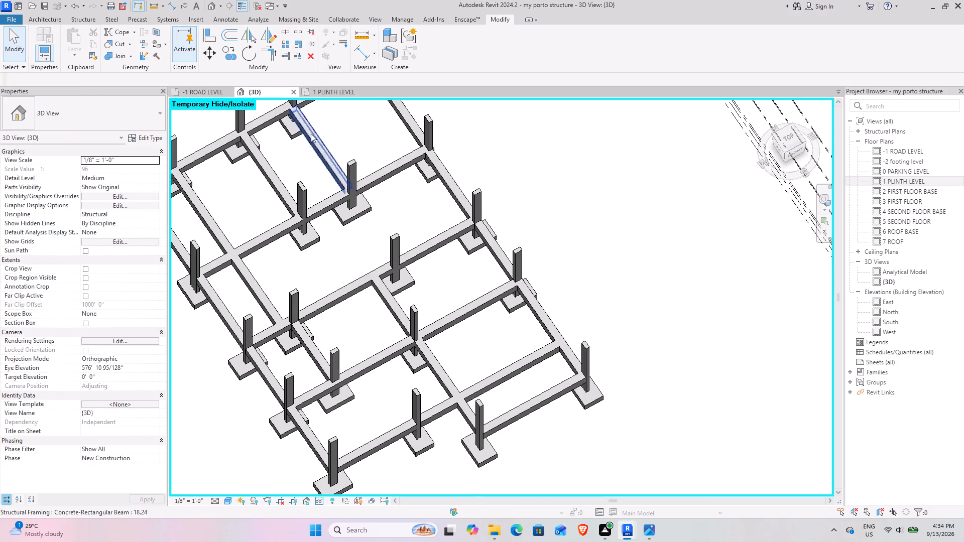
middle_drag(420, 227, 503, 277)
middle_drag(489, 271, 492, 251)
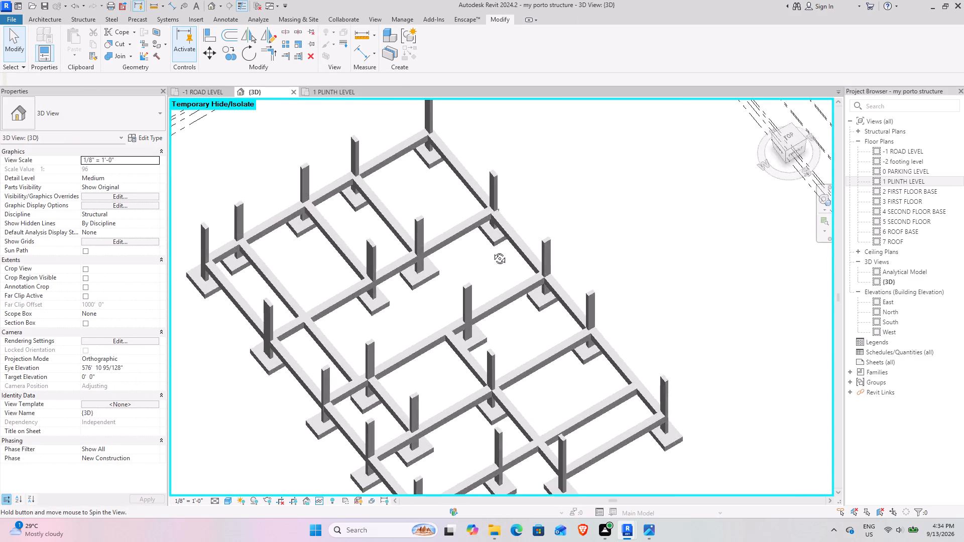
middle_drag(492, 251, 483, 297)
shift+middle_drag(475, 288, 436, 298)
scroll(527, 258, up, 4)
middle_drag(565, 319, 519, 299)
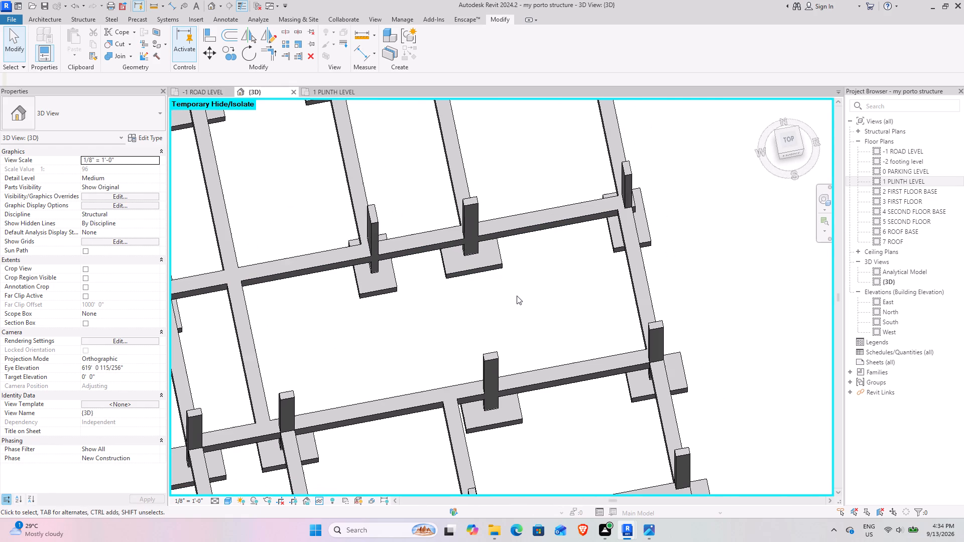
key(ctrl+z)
Shorten the long 18.24 beam in the -1 ROAD LEVEL plan to about 17' 2", ending its front end at the staircase wall's cross beam.
middle_drag(498, 319, 419, 250)
scroll(428, 258, down, 3)
middle_drag(460, 381, 424, 364)
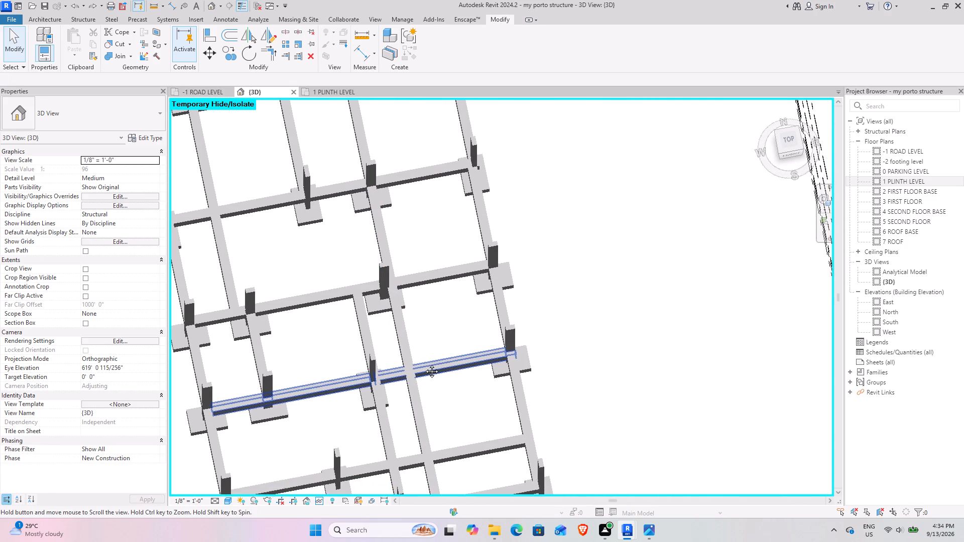
middle_drag(424, 364, 429, 366)
click(429, 414)
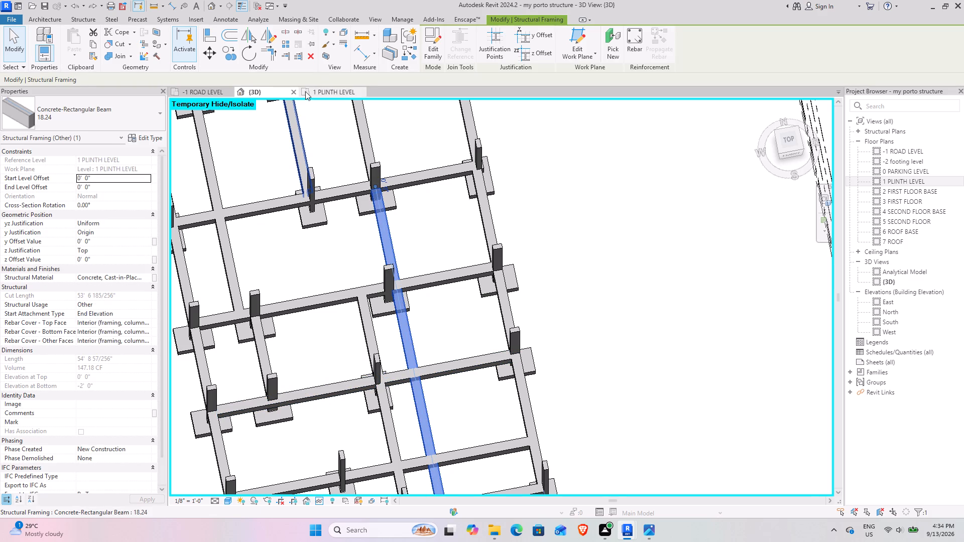
click(204, 96)
middle_drag(390, 322, 387, 262)
middle_drag(404, 269, 408, 366)
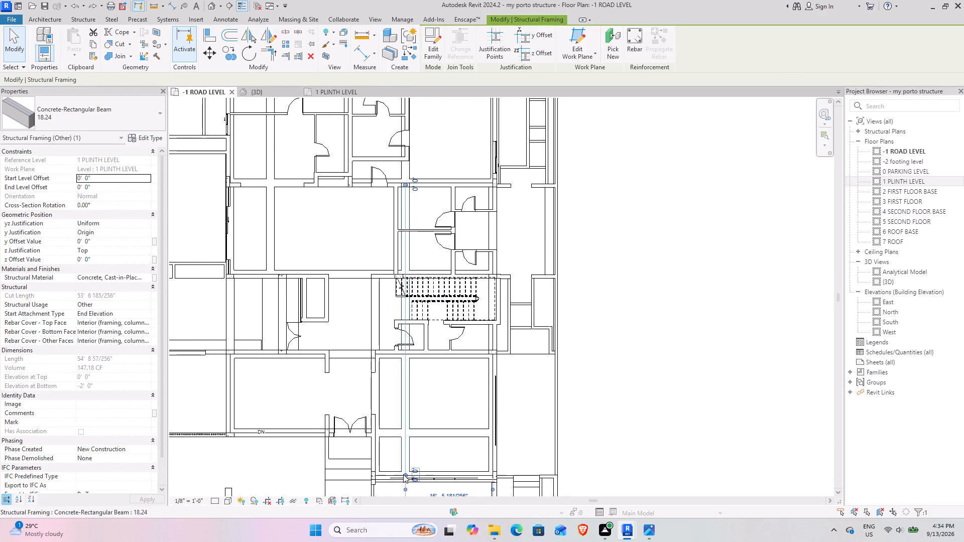
drag(403, 474, 409, 261)
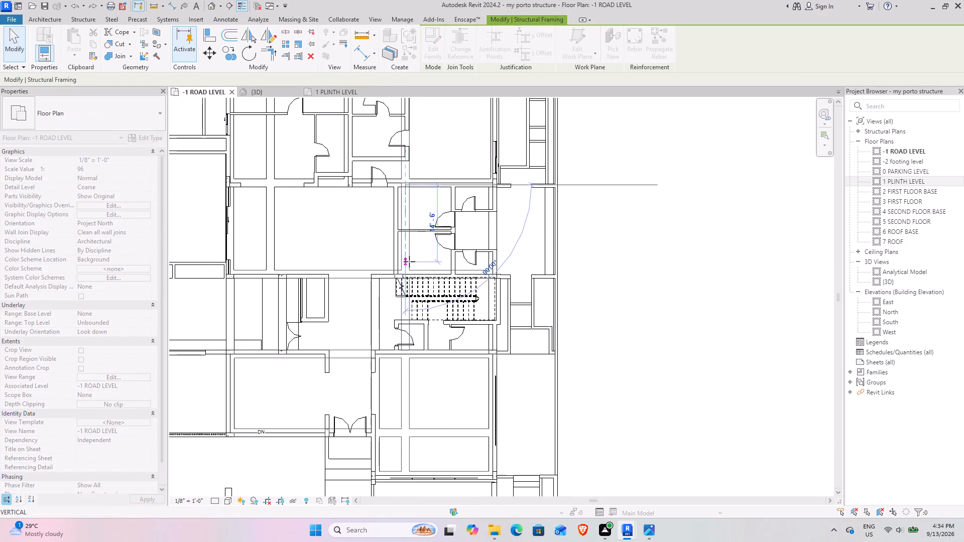
drag(409, 261, 409, 275)
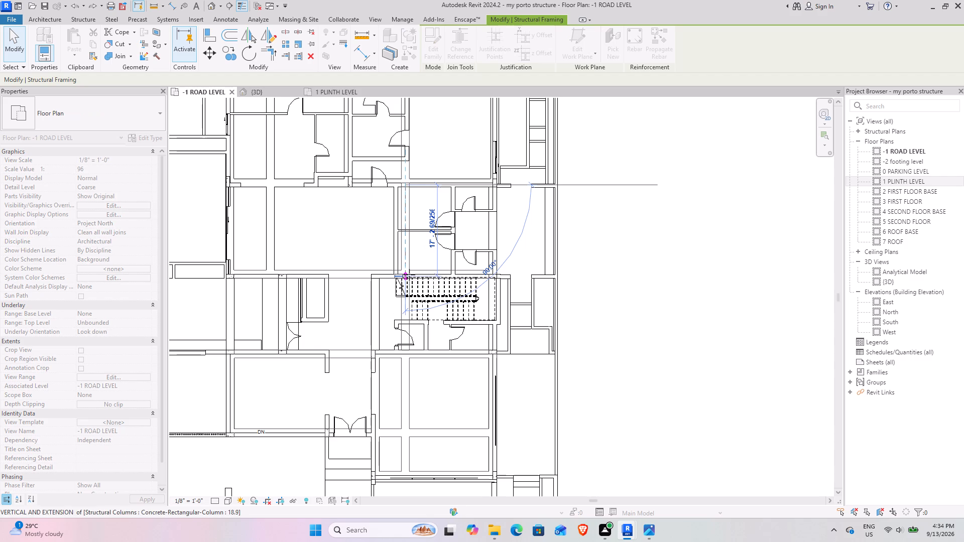
Examine the shortened beam and its junctions with the staircase column, cross beams and footings in the 3D view.
click(265, 93)
click(589, 295)
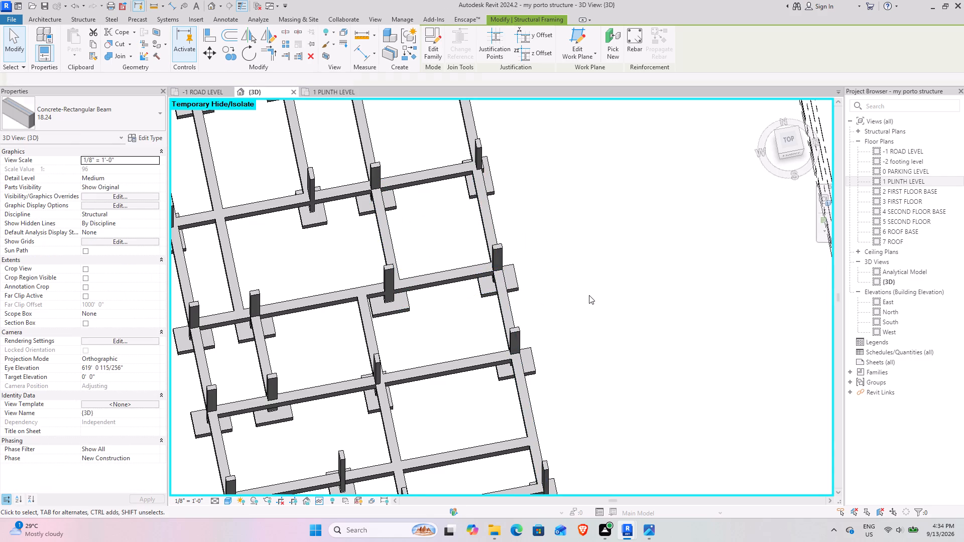
scroll(442, 311, down, 3)
shift+middle_drag(430, 328, 474, 314)
scroll(379, 248, up, 4)
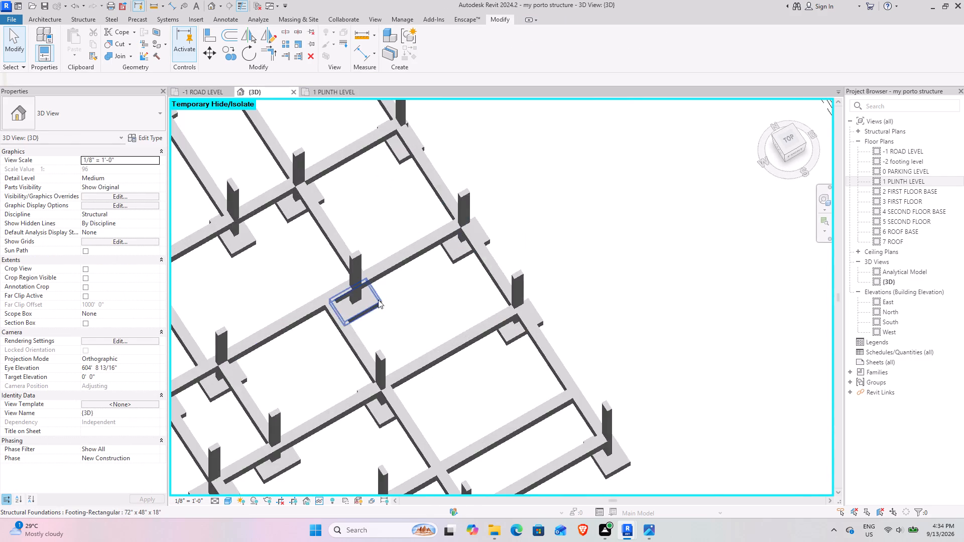
scroll(379, 305, up, 5)
shift+middle_drag(382, 312, 370, 259)
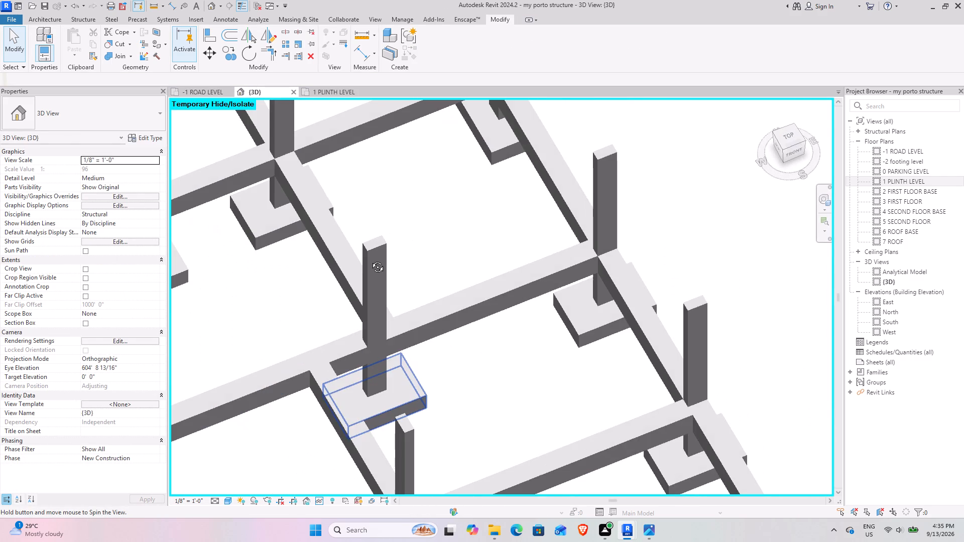
shift+middle_drag(370, 259, 369, 259)
scroll(468, 317, down, 5)
shift+middle_drag(478, 352, 446, 298)
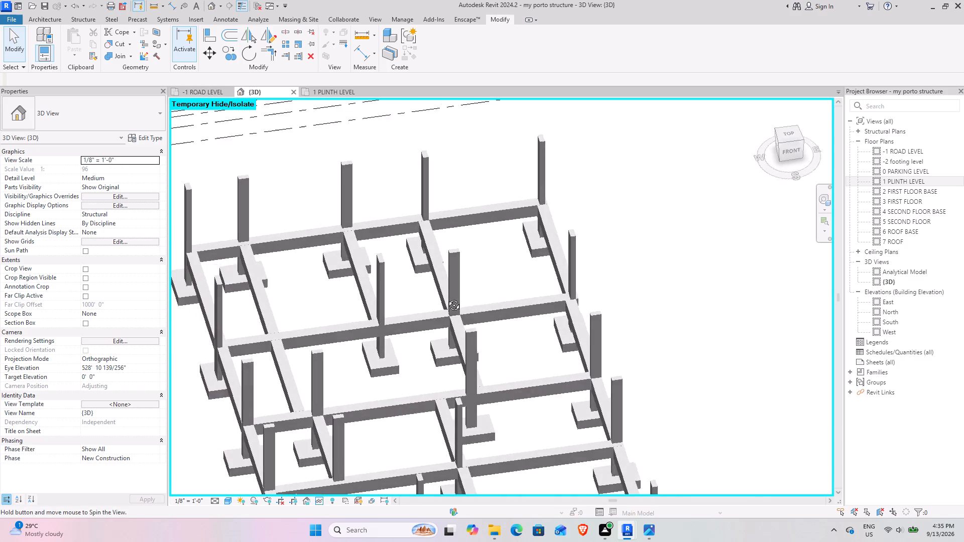
shift+middle_drag(446, 298, 440, 321)
Nudge the 72" x 48" x 18" footing at the shortened beam's staircase end two increments east.
click(508, 415)
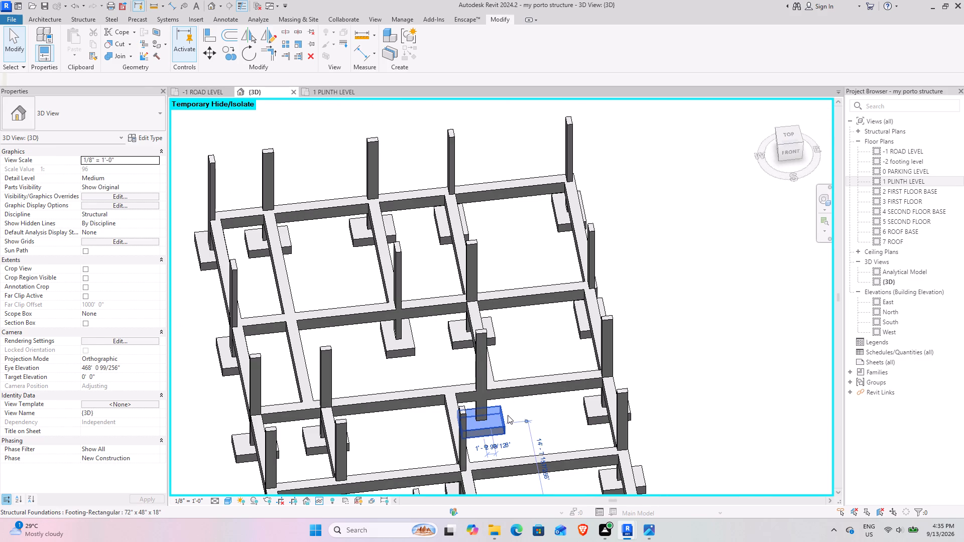
key(Right)
key(Right)
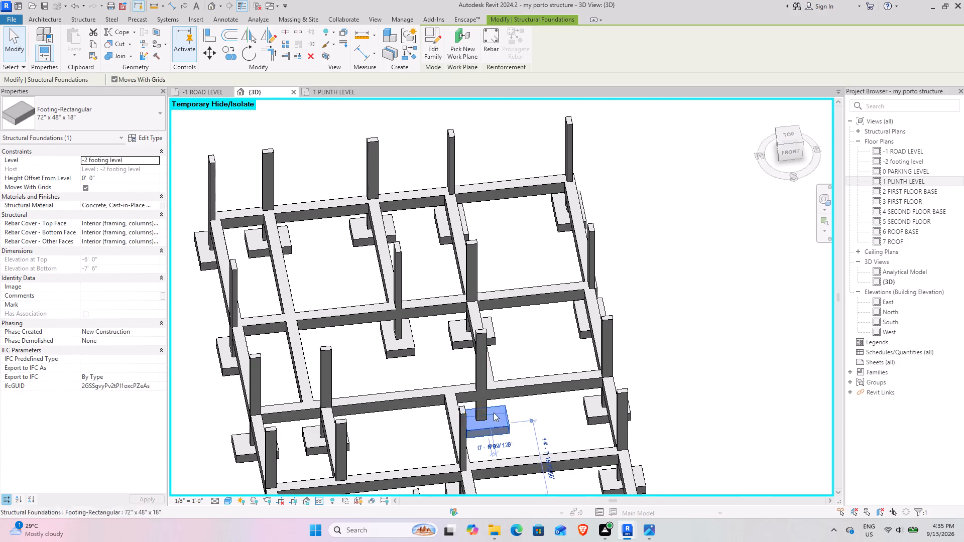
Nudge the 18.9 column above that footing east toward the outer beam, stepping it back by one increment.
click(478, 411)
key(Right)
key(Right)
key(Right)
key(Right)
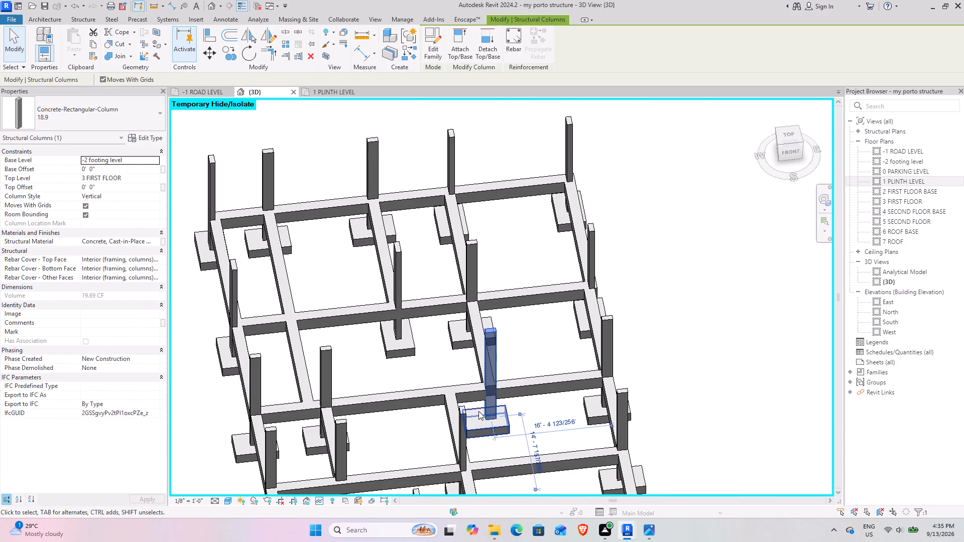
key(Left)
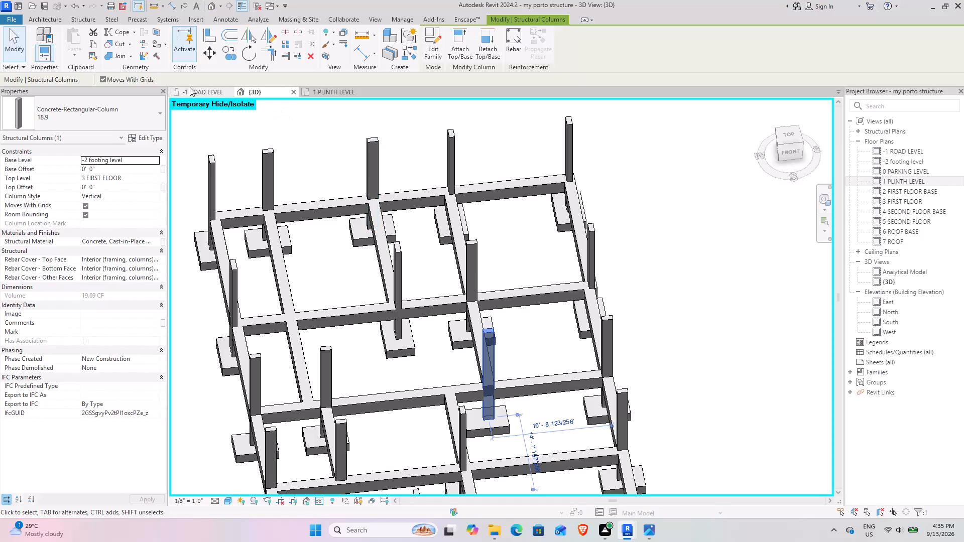
Align the 18.9 staircase column's west face with the shortened beam's west face in the -1 ROAD LEVEL plan.
click(193, 88)
scroll(435, 351, up, 4)
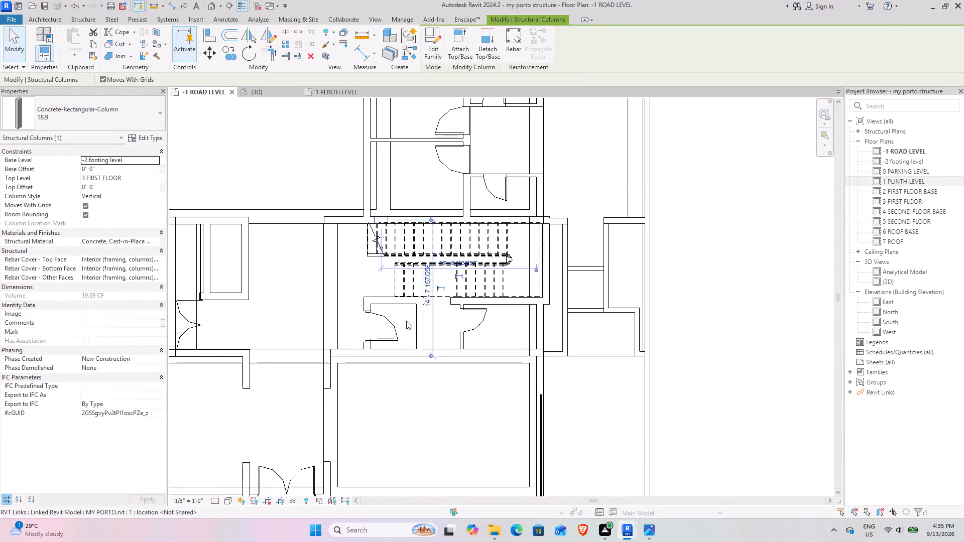
scroll(392, 299, up, 5)
middle_drag(379, 198, 402, 303)
click(465, 187)
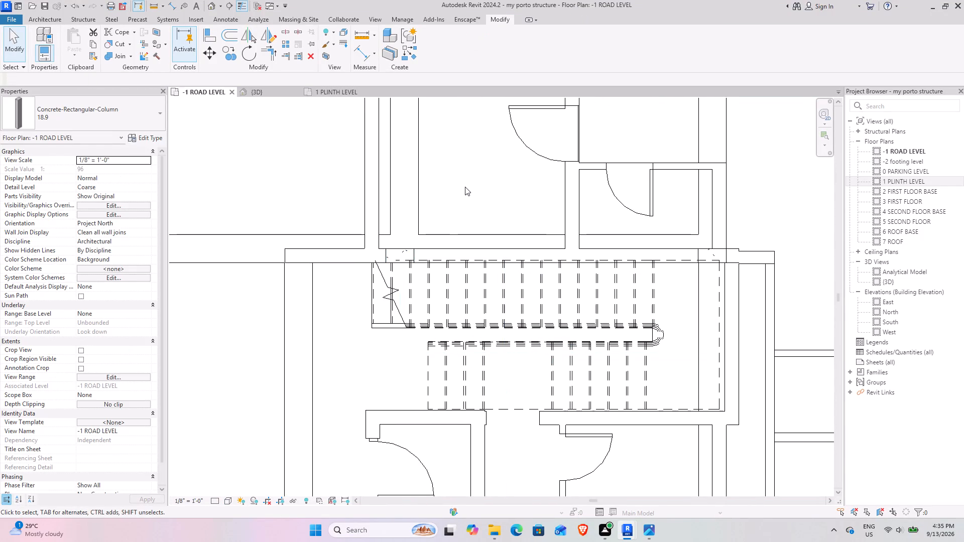
scroll(396, 240, up, 4)
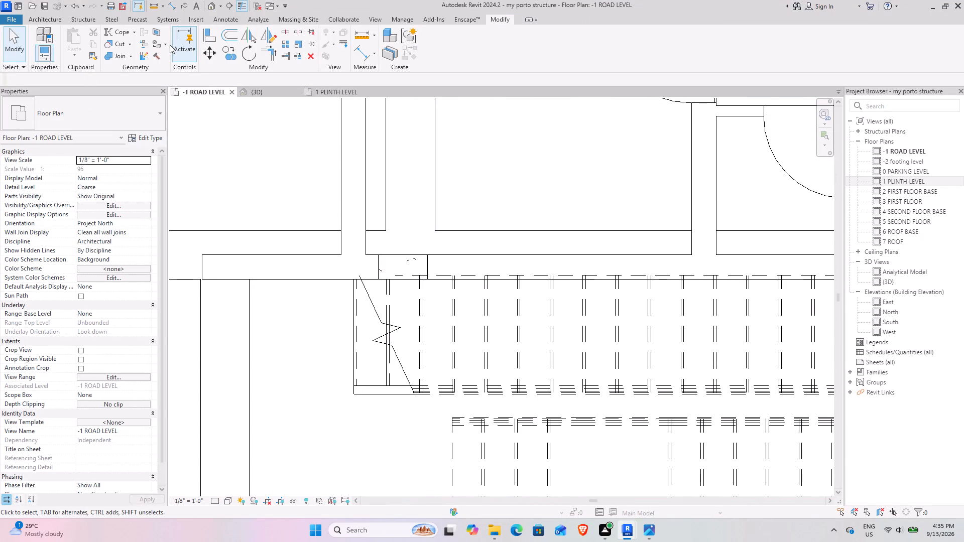
click(205, 35)
click(390, 195)
click(380, 263)
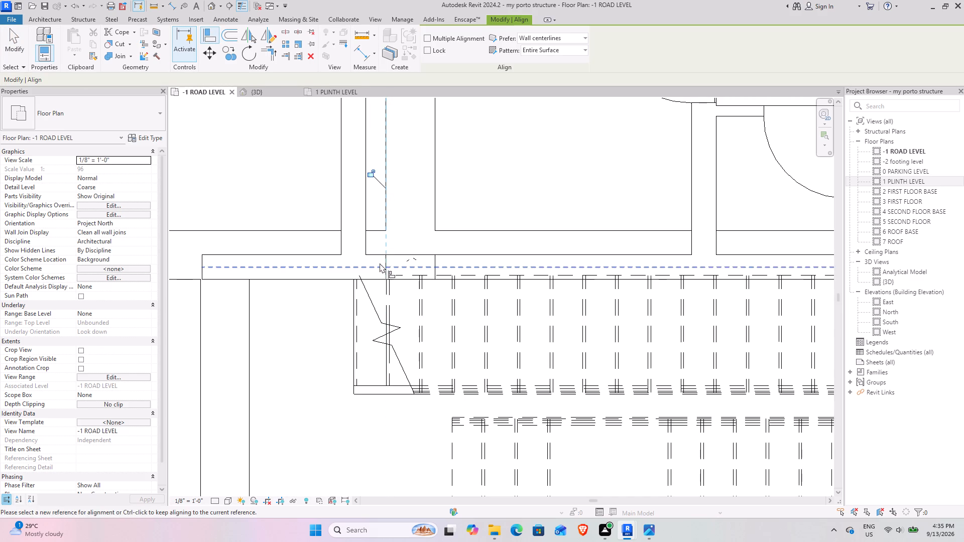
scroll(516, 231, down, 5)
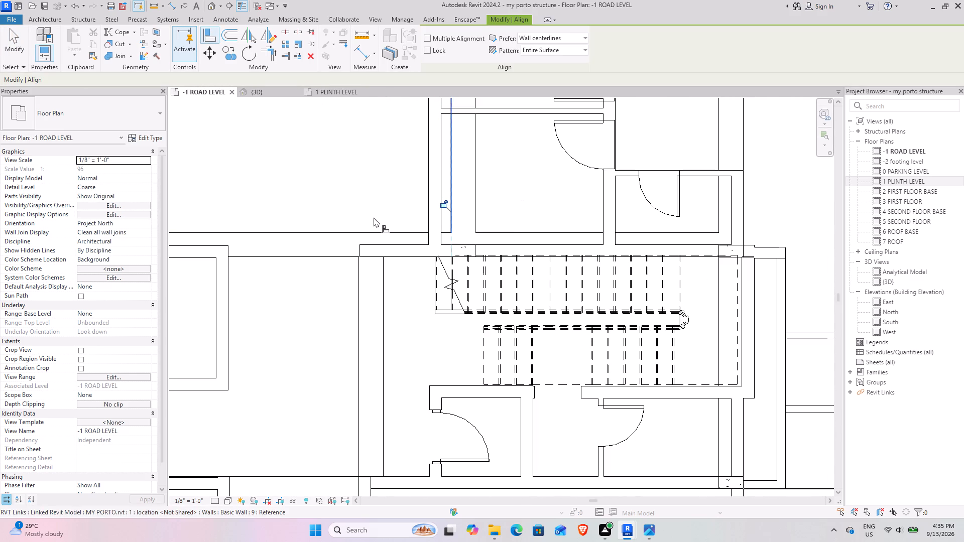
Nudge the 72" x 48" x 18" footing under the aligned staircase column one net increment east in the 3D view.
click(257, 89)
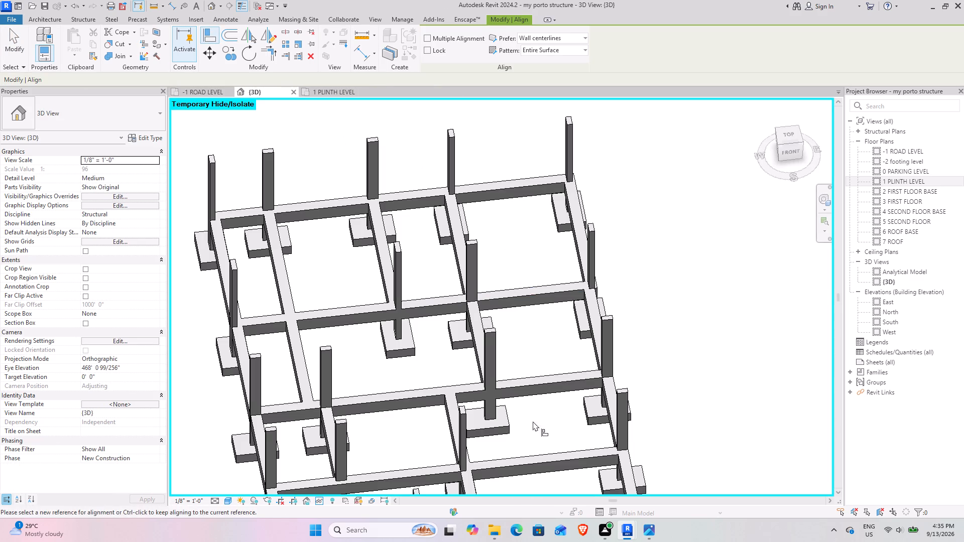
click(496, 423)
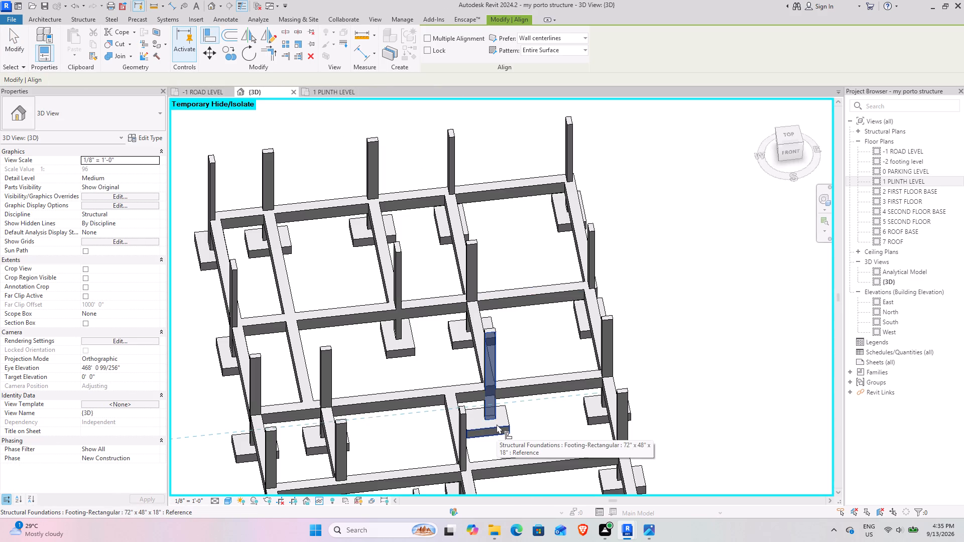
key(Escape)
key(Escape)
click(498, 425)
key(Right)
key(Right)
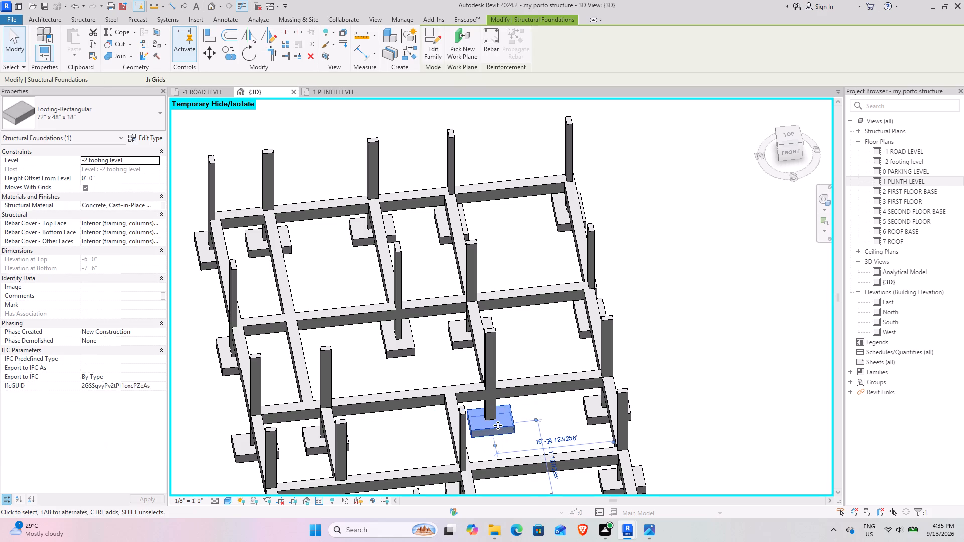
key(Left)
key(Escape)
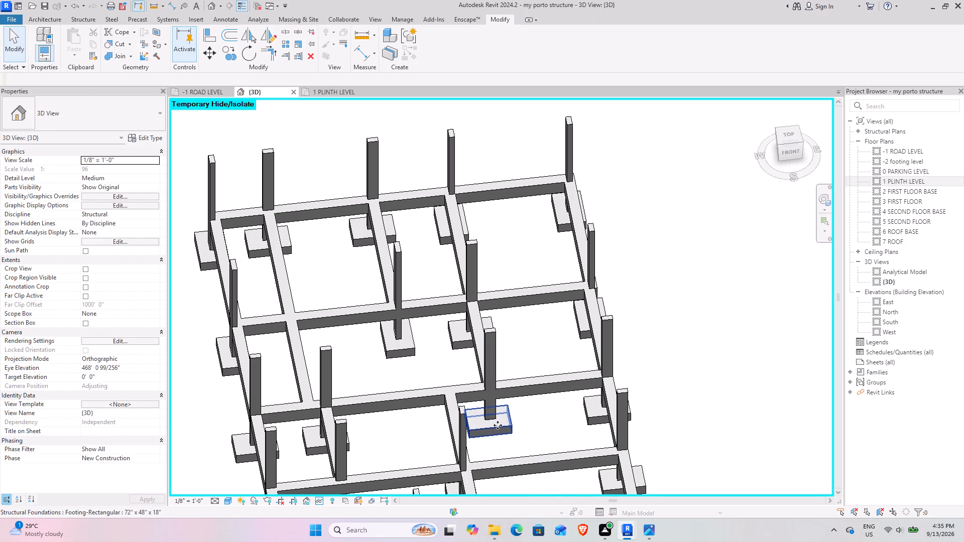
Examine the isolated frame of plinth beams, columns and footings from several angles, checking the column-to-footing and beam alignment.
scroll(399, 321, down, 4)
shift+middle_drag(460, 339, 497, 402)
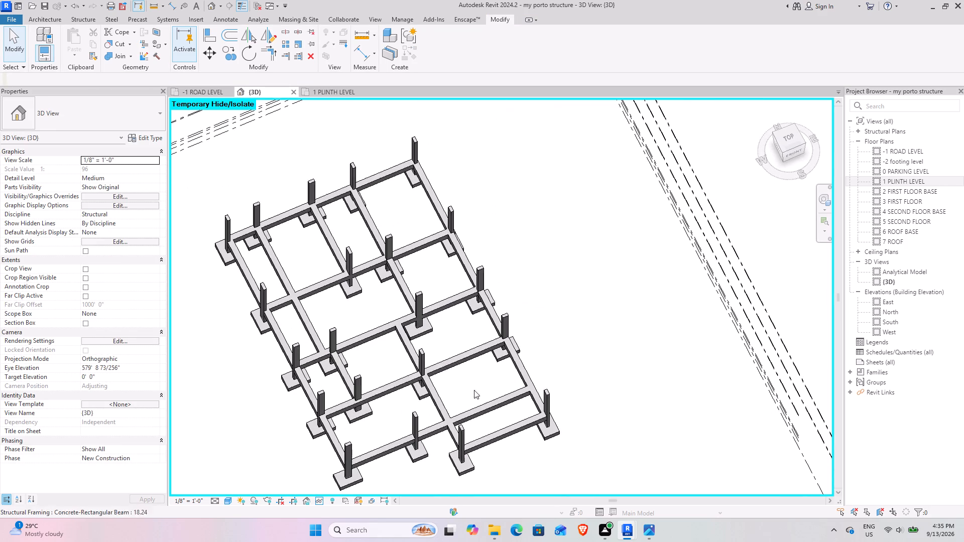
shift+middle_drag(447, 367, 416, 368)
scroll(391, 289, up, 4)
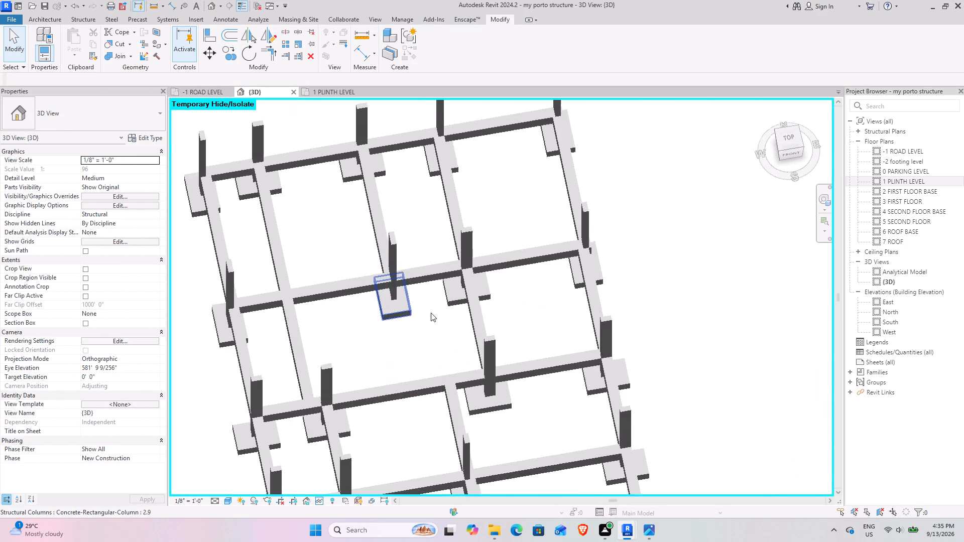
scroll(457, 349, down, 4)
shift+middle_drag(432, 364, 450, 269)
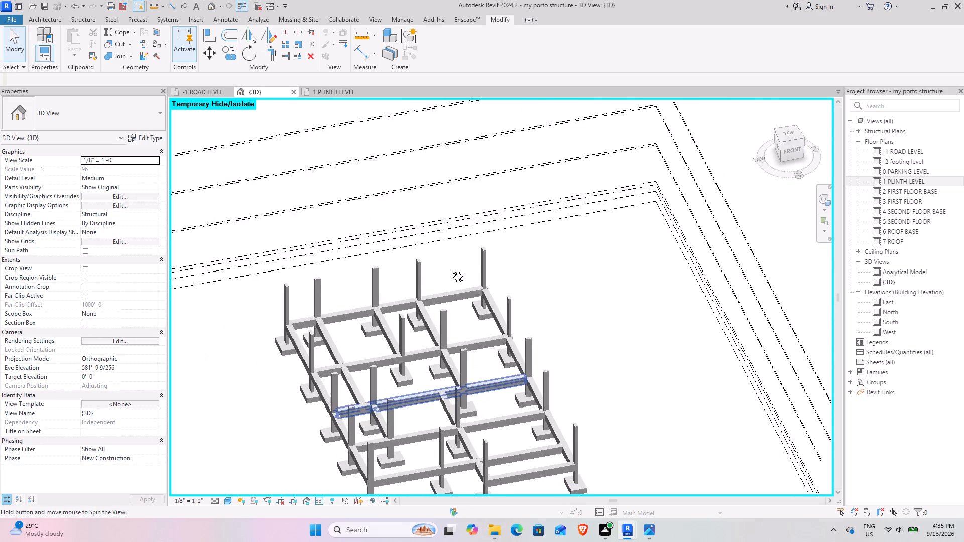
shift+middle_drag(450, 269, 429, 354)
middle_drag(426, 355, 471, 261)
scroll(449, 343, down, 5)
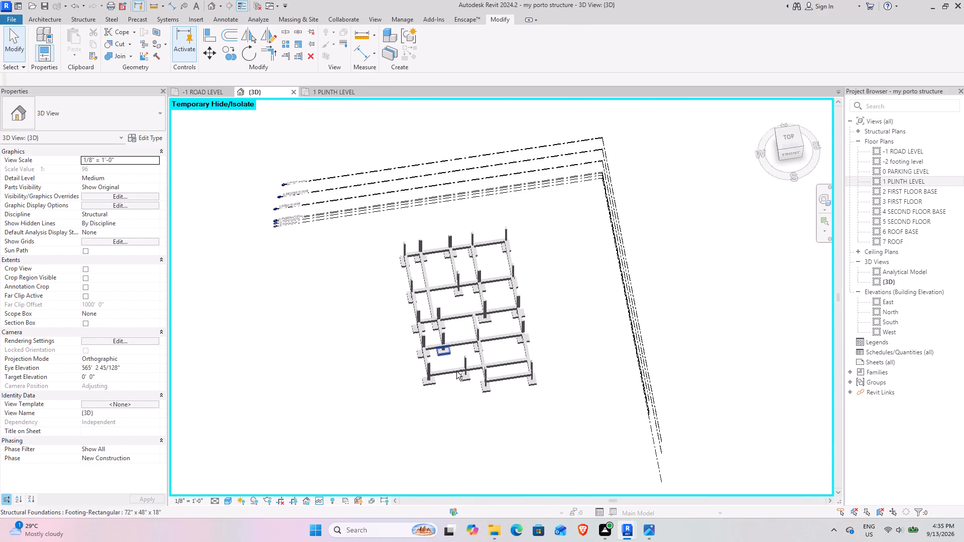
shift+middle_drag(456, 372, 516, 233)
scroll(461, 364, up, 9)
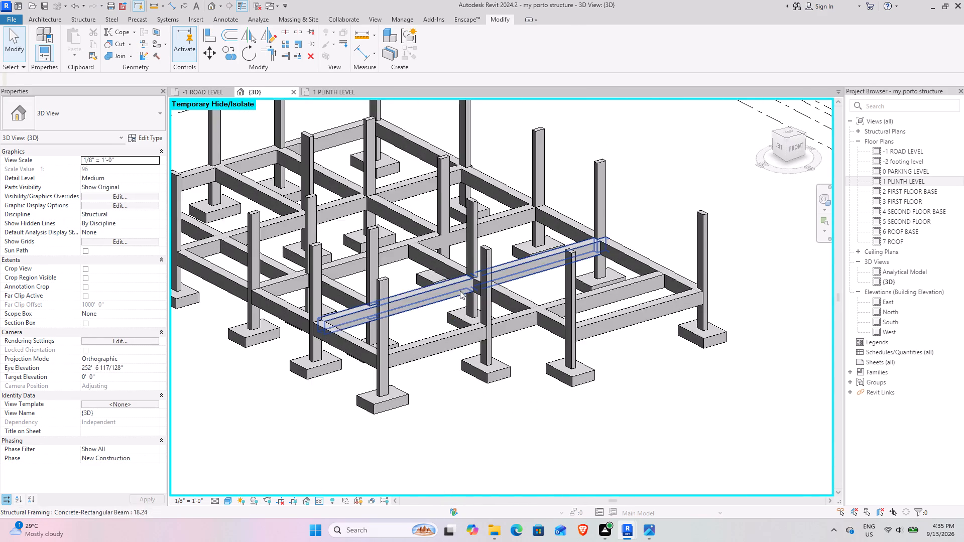
shift+middle_drag(462, 291, 448, 373)
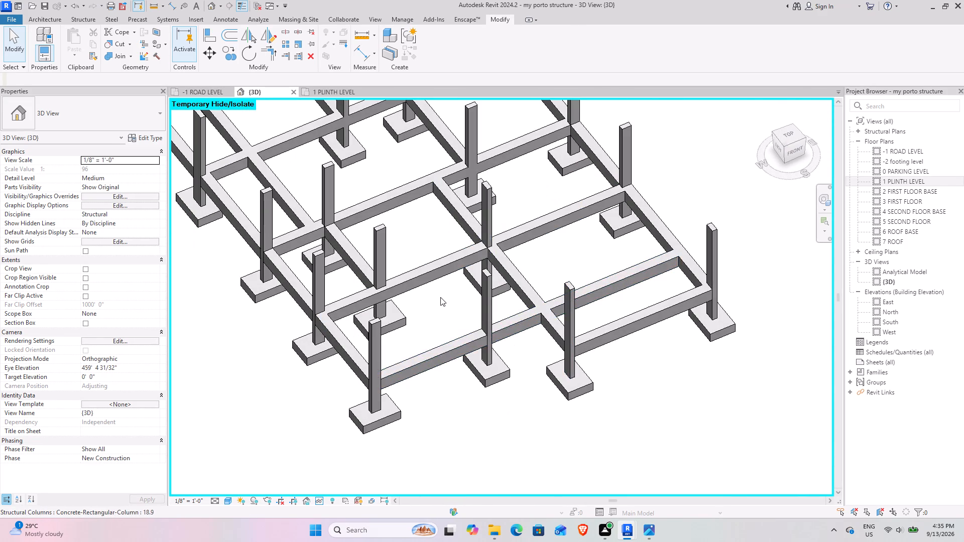
scroll(440, 297, down, 4)
middle_drag(440, 297, 466, 359)
shift+middle_drag(459, 264, 462, 301)
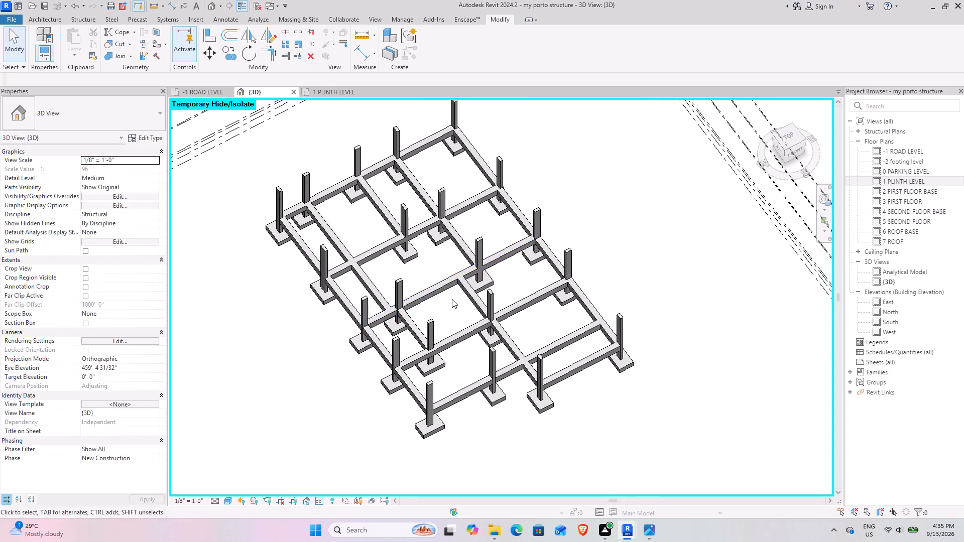
scroll(402, 378, up, 10)
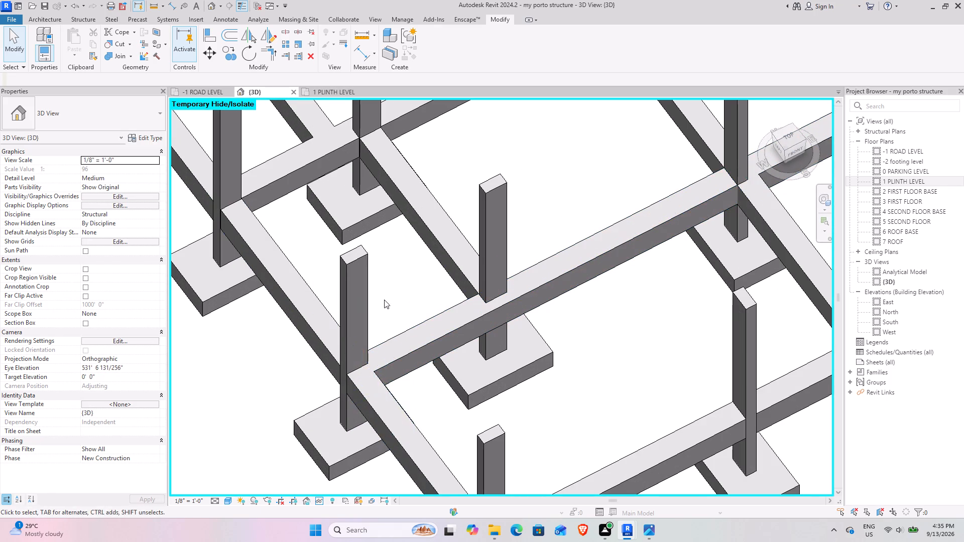
scroll(382, 304, down, 5)
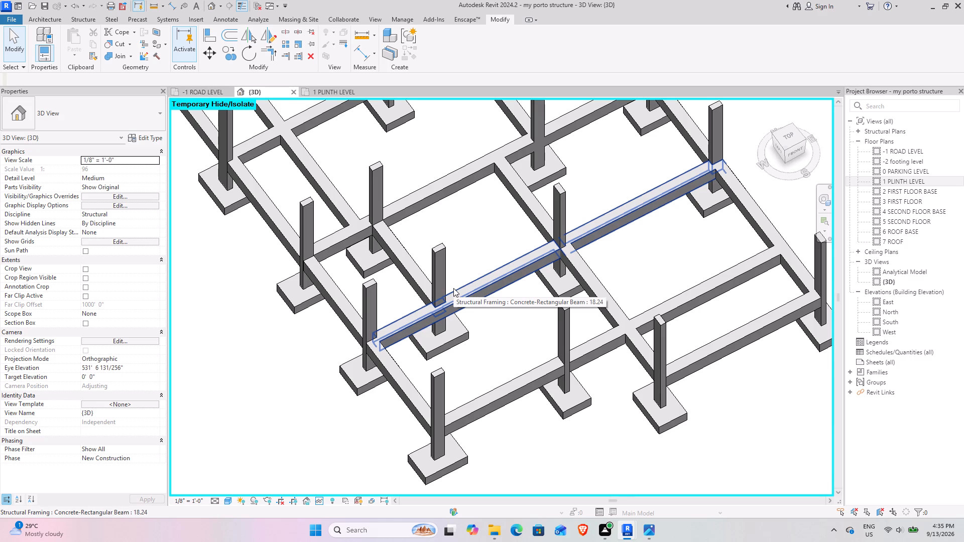
scroll(476, 184, up, 3)
scroll(485, 265, down, 5)
middle_drag(474, 222, 514, 350)
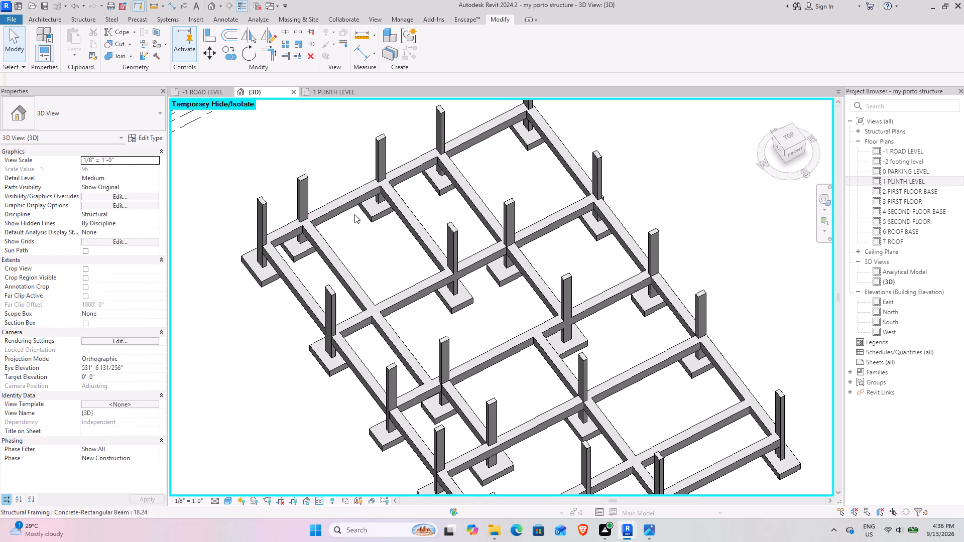
scroll(458, 302, up, 5)
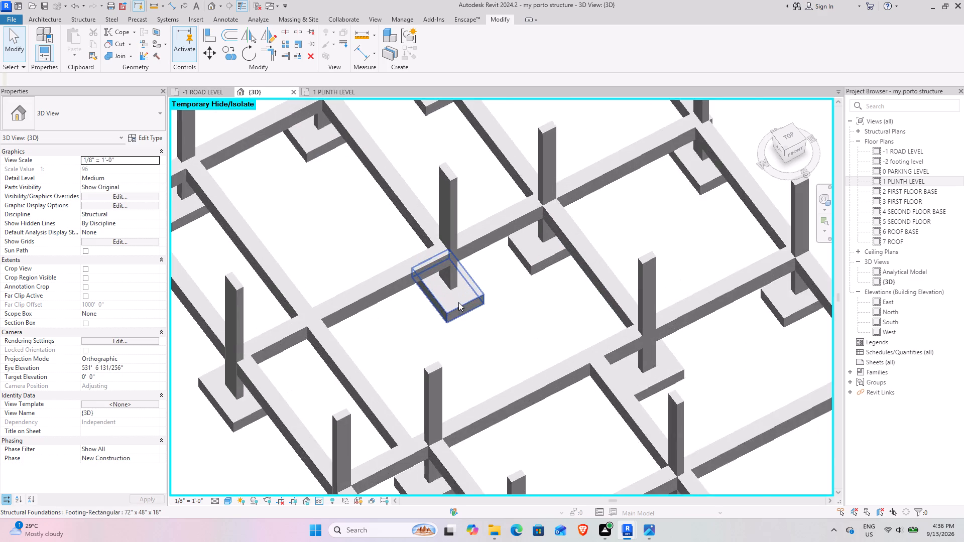
scroll(458, 302, up, 3)
scroll(505, 315, down, 4)
middle_drag(451, 323, 508, 292)
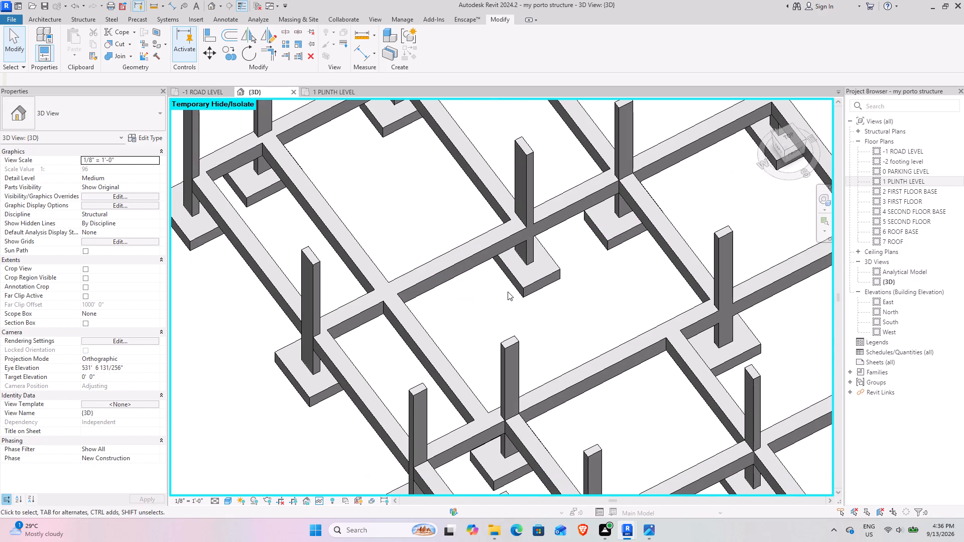
scroll(564, 280, down, 5)
middle_drag(628, 275, 515, 273)
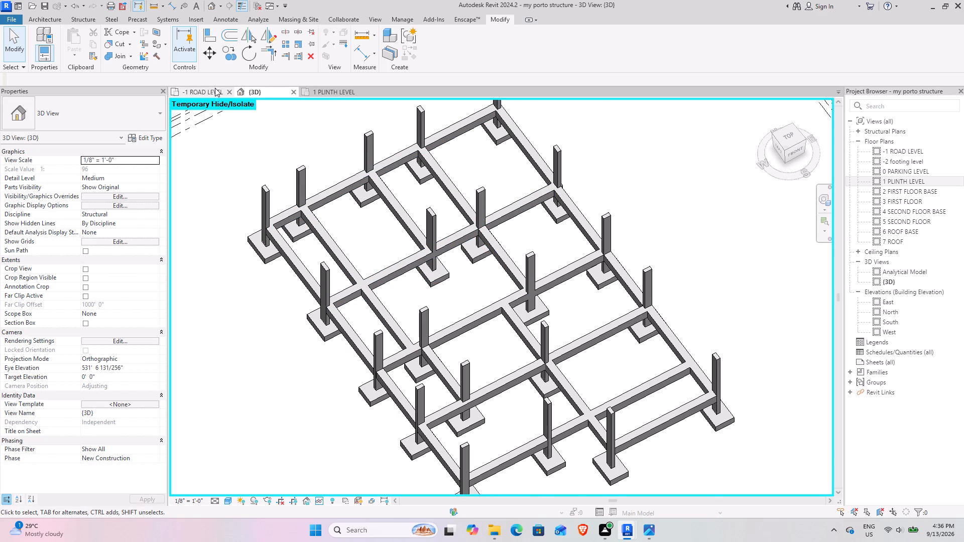
scroll(466, 298, down, 3)
middle_drag(443, 301, 459, 290)
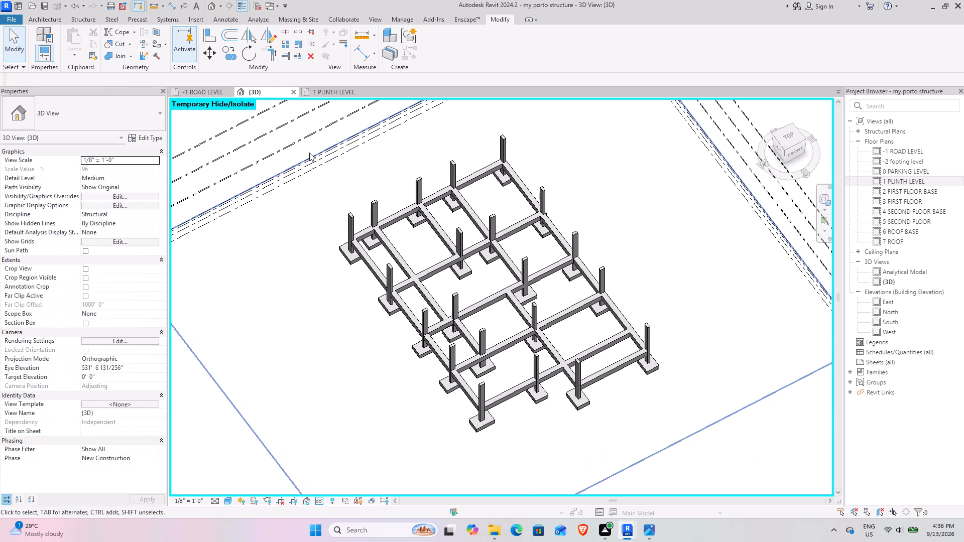
Reset the temporary hide/isolate in the 3D view to bring back the linked MY PORTO architecture.
text(hr)
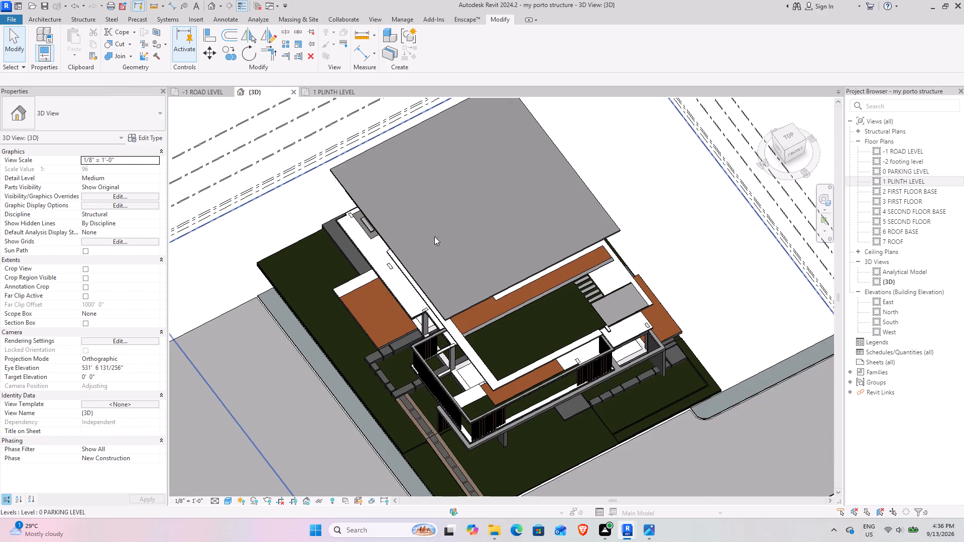
Examine how the structural columns and footings sit within the linked architecture from the front, left side and below ground.
shift+middle_drag(472, 403, 469, 399)
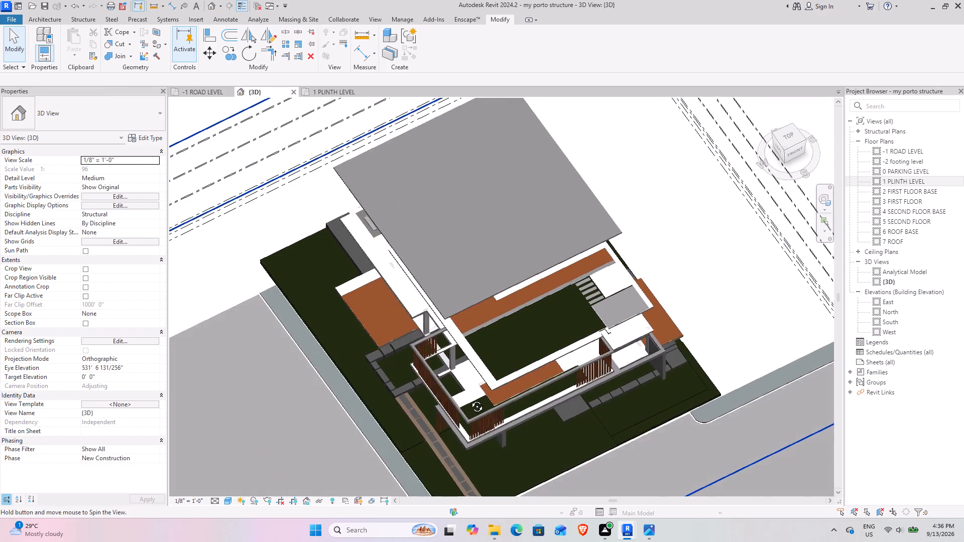
shift+middle_drag(469, 399, 510, 294)
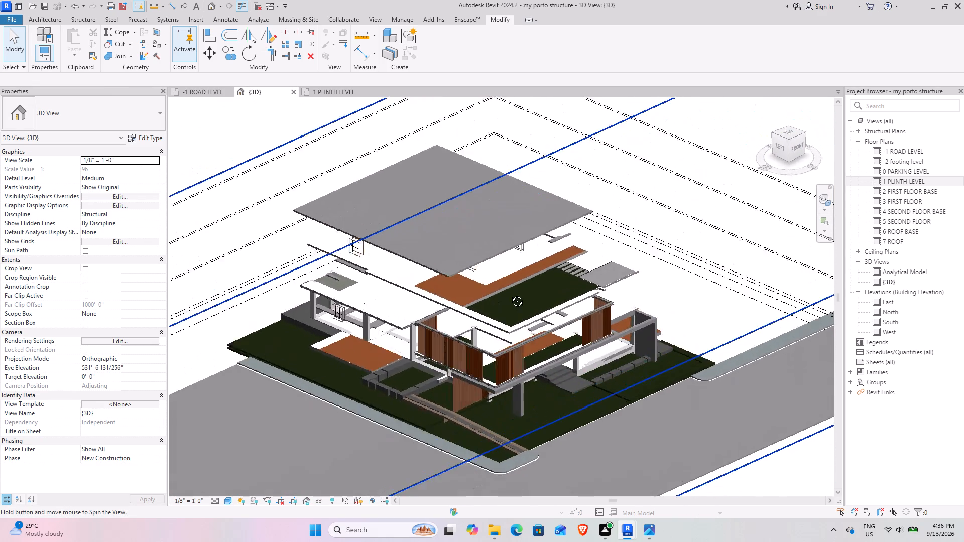
shift+middle_drag(510, 294, 557, 232)
scroll(406, 338, up, 7)
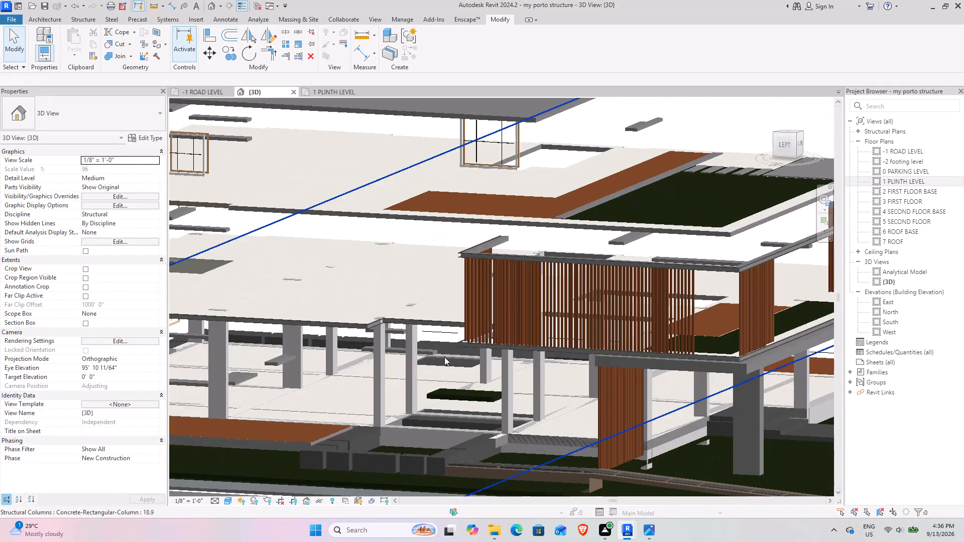
shift+middle_drag(493, 346, 487, 385)
scroll(486, 385, down, 4)
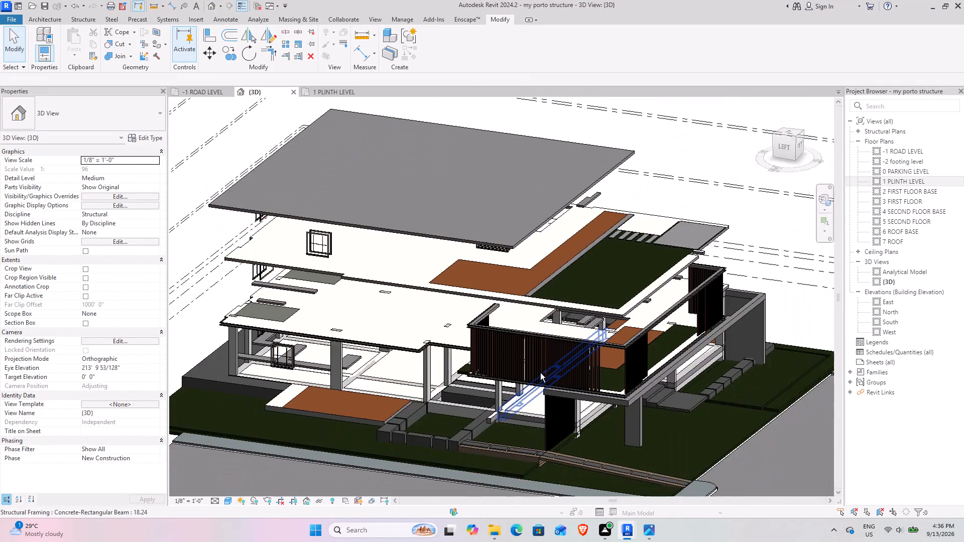
shift+middle_drag(540, 373, 437, 281)
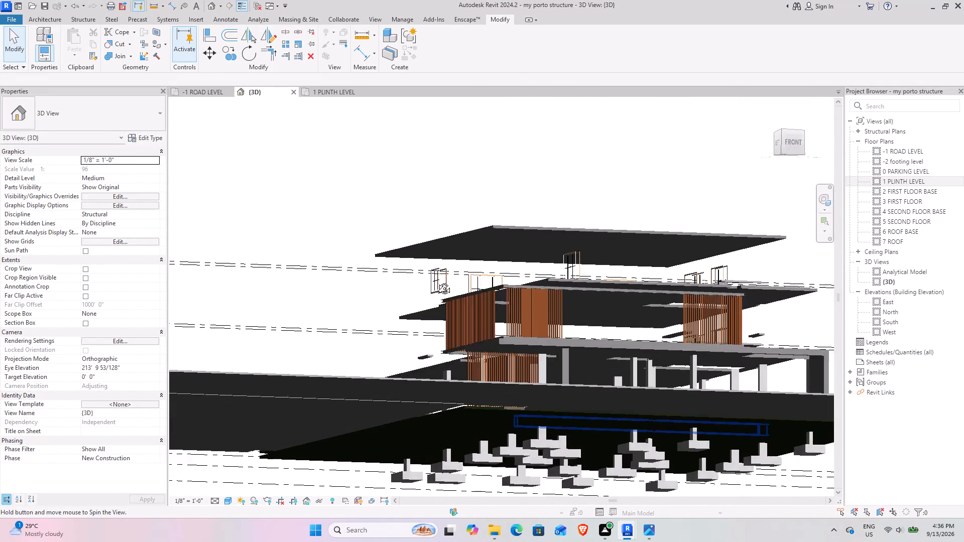
shift+middle_drag(437, 281, 528, 371)
shift+middle_drag(514, 374, 528, 313)
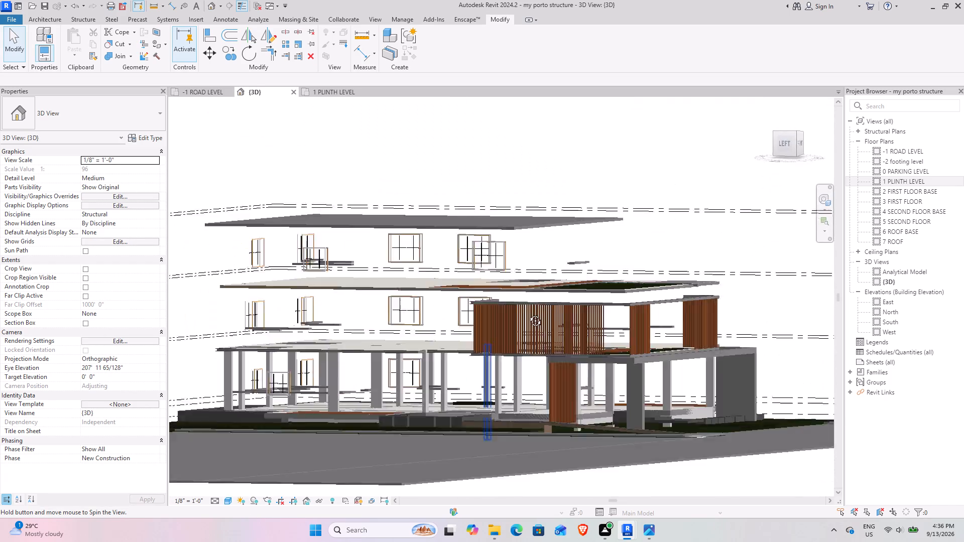
shift+middle_drag(528, 313, 494, 368)
shift+middle_drag(498, 379, 498, 308)
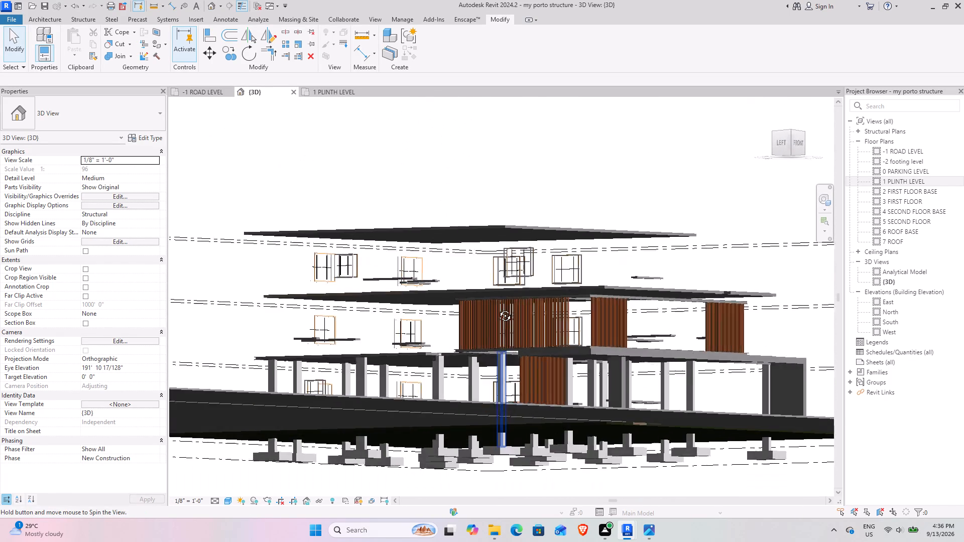
shift+middle_drag(498, 308, 354, 318)
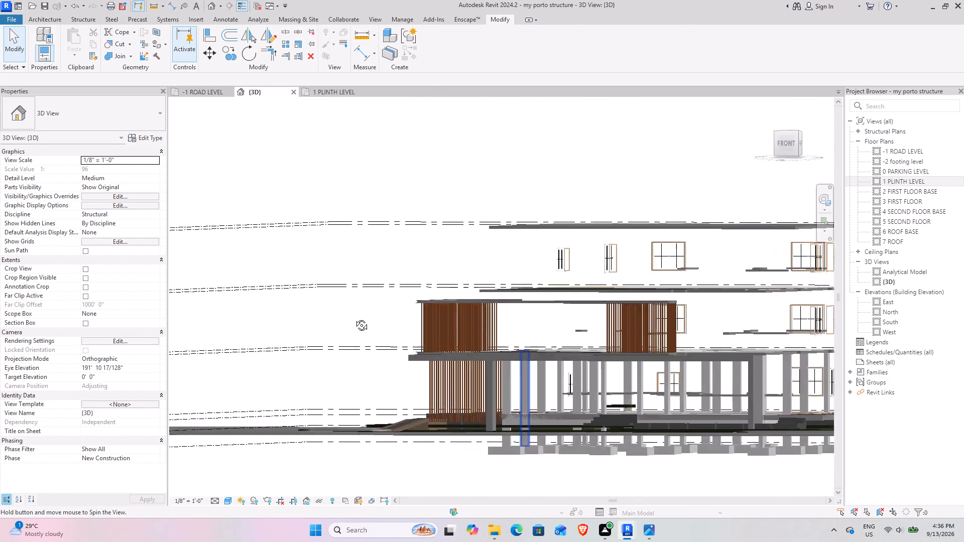
shift+middle_drag(354, 318, 455, 350)
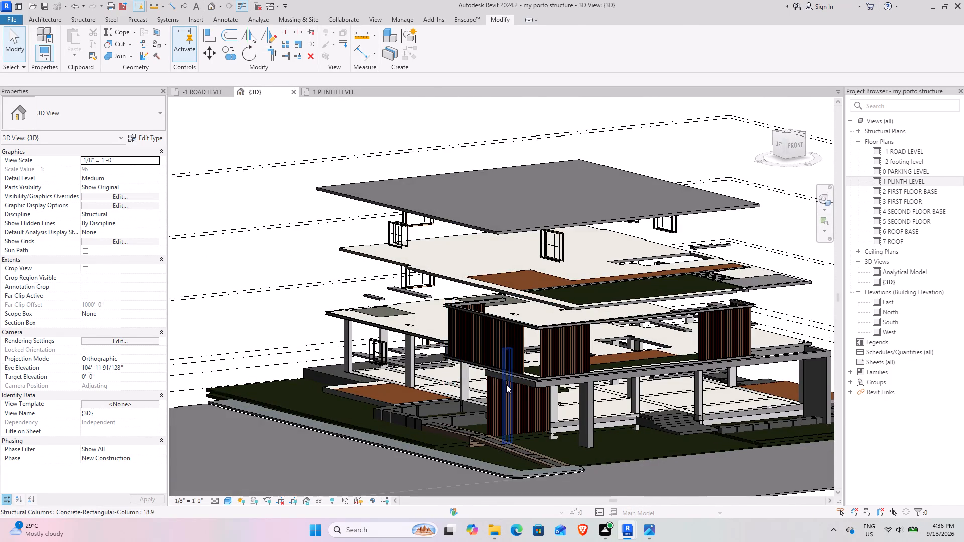
middle_drag(494, 380, 351, 296)
shift+middle_drag(387, 332, 472, 308)
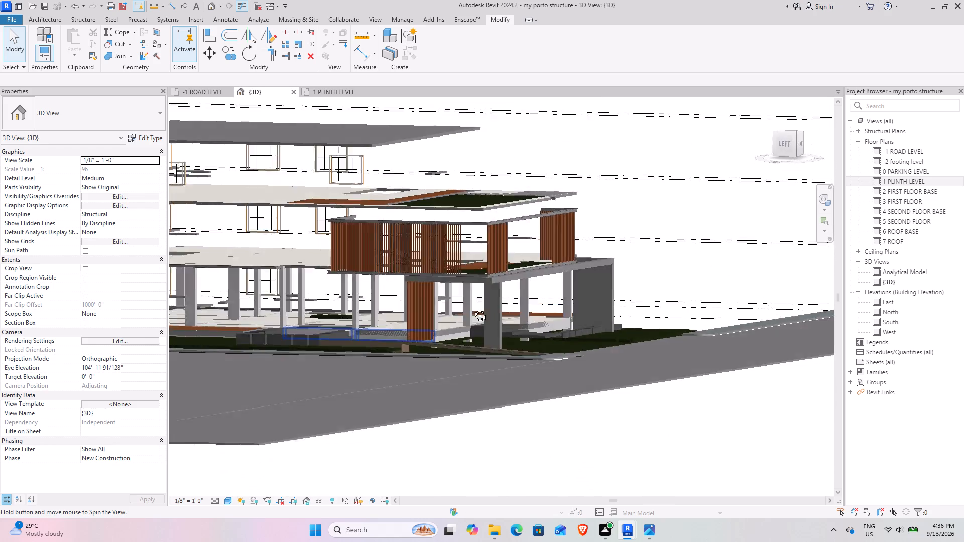
shift+middle_drag(472, 308, 358, 375)
Examine the structural columns and plinth beams against the linked architecture's floors and entrance steps from the front, left side and above.
scroll(567, 326, up, 4)
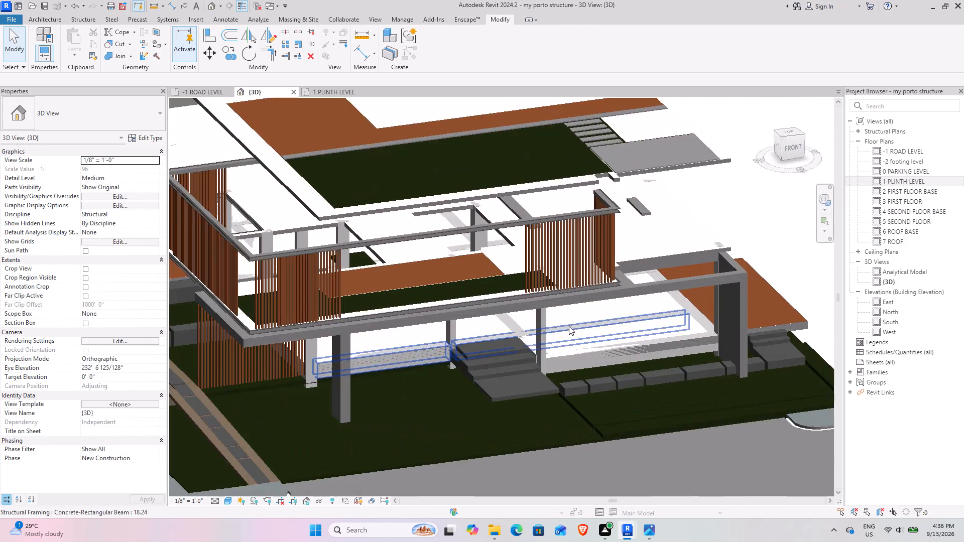
scroll(561, 357, up, 5)
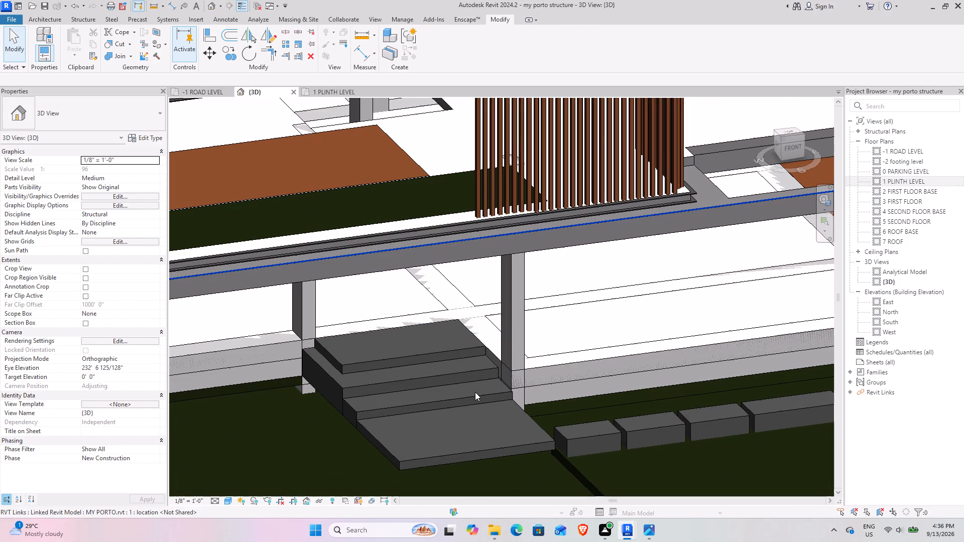
scroll(475, 392, down, 7)
shift+middle_drag(455, 431, 452, 353)
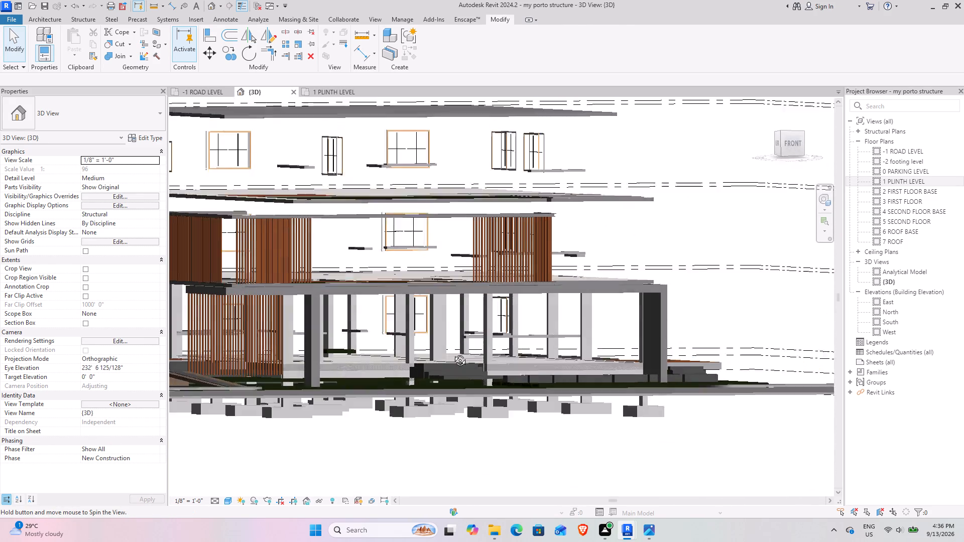
shift+middle_drag(452, 353, 324, 378)
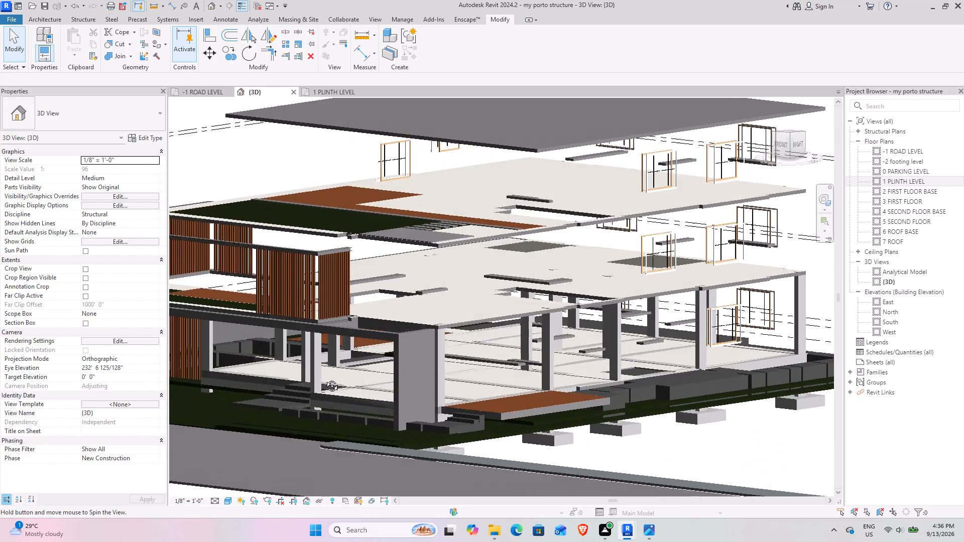
shift+middle_drag(324, 378, 426, 439)
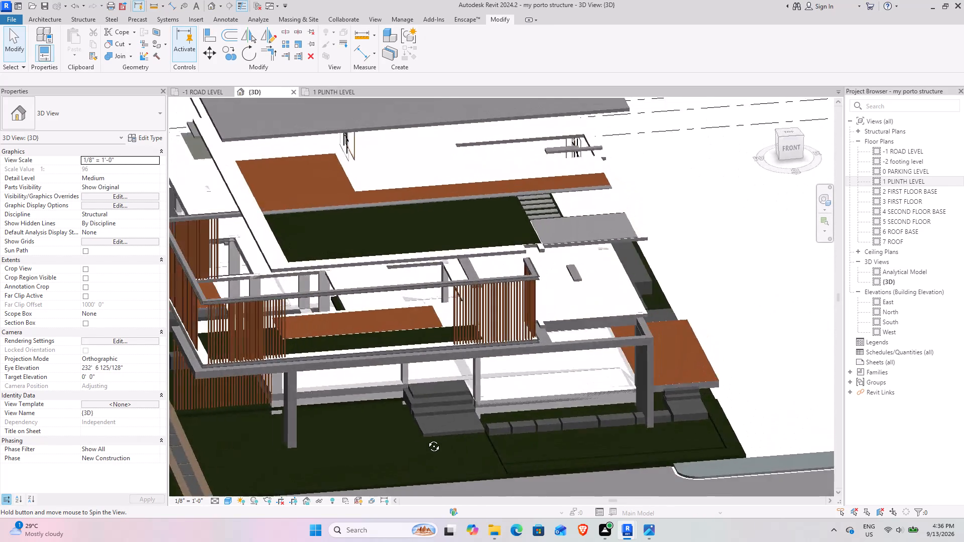
shift+middle_drag(426, 439, 427, 470)
shift+middle_drag(416, 351, 415, 310)
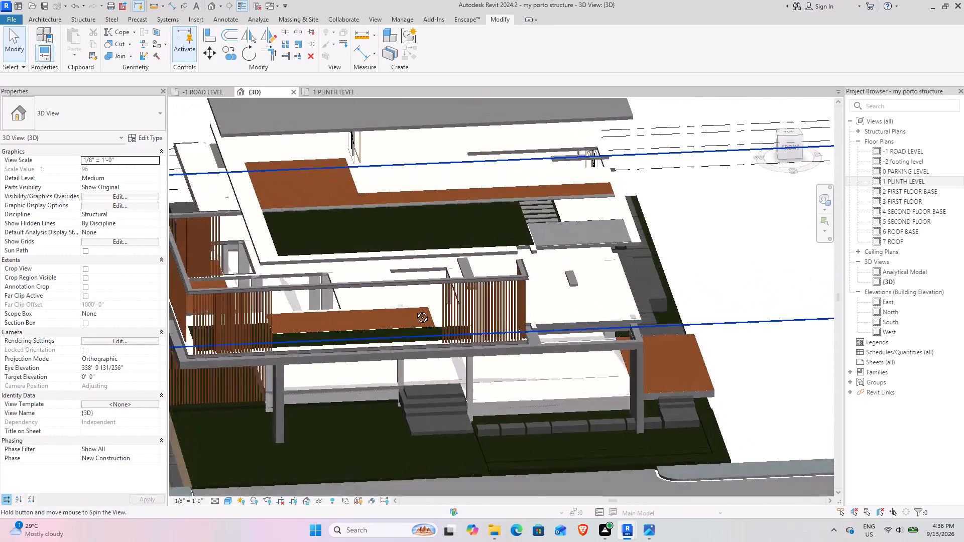
shift+middle_drag(415, 310, 416, 374)
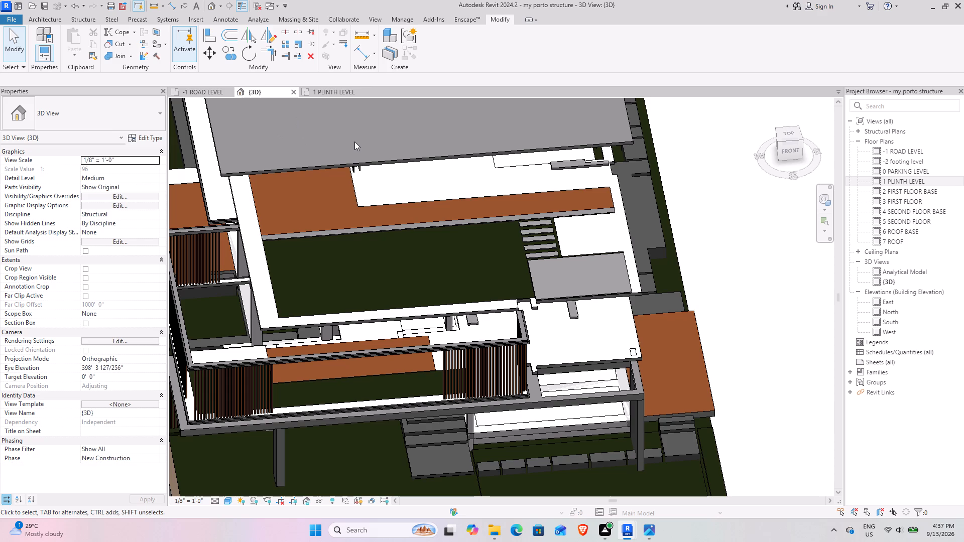
scroll(518, 311, down, 5)
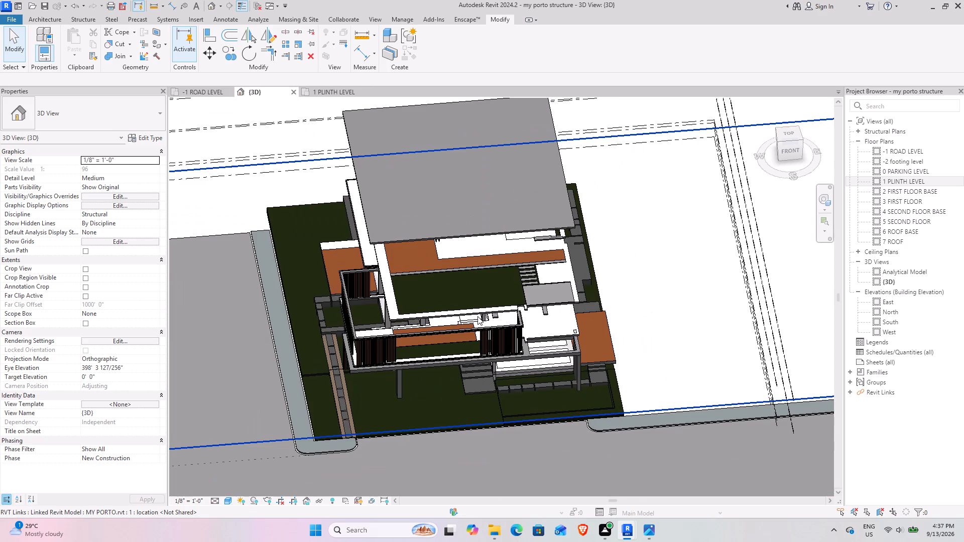
shift+middle_drag(425, 316, 473, 242)
scroll(422, 221, up, 4)
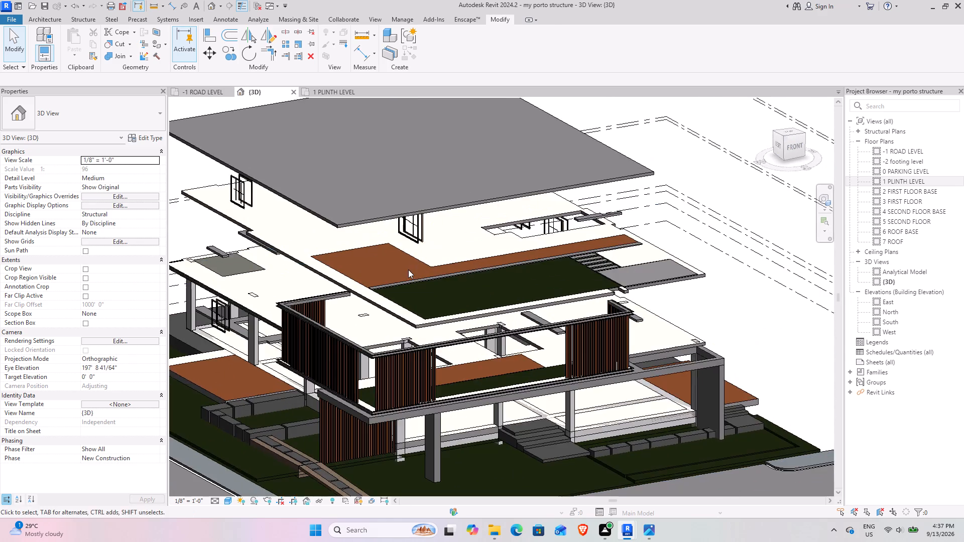
shift+middle_drag(408, 269, 400, 243)
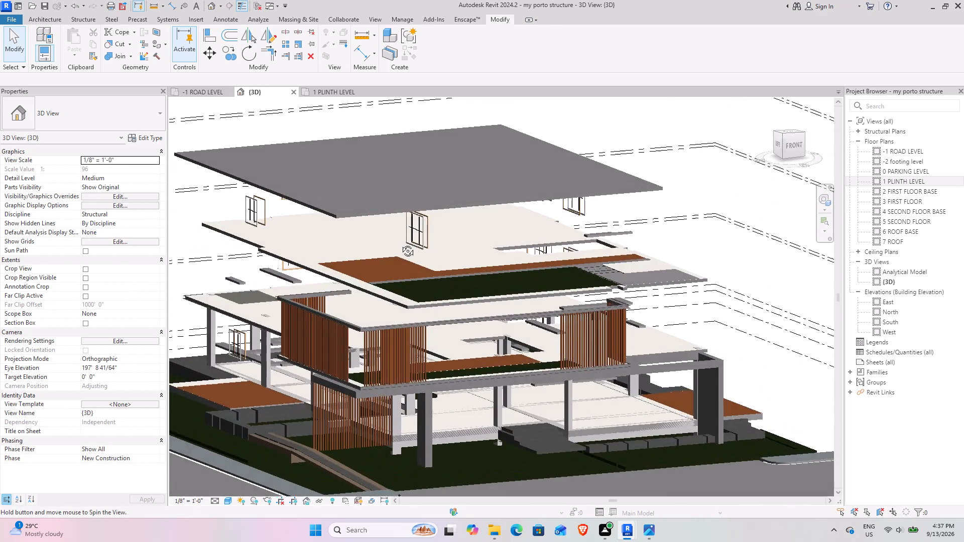
shift+middle_drag(400, 243, 436, 239)
shift+middle_drag(412, 254, 452, 259)
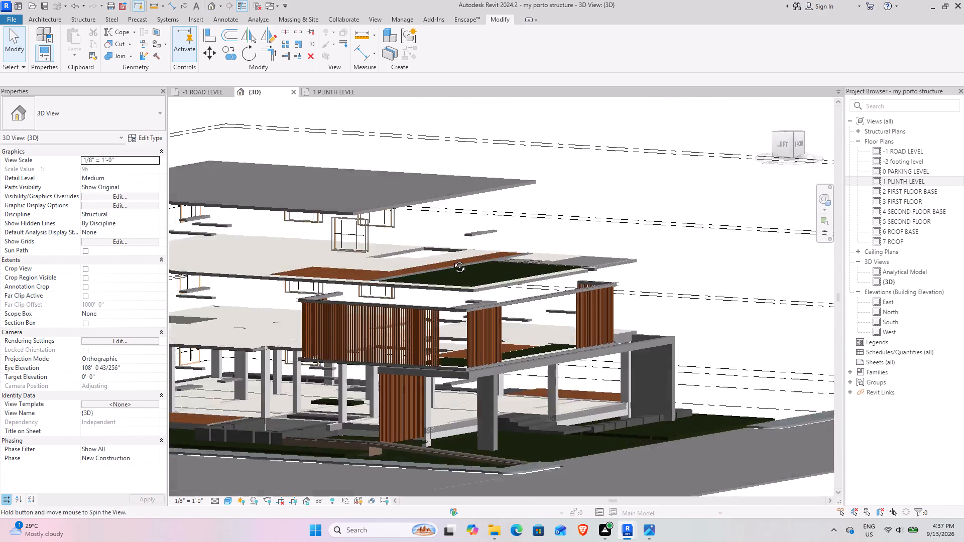
shift+middle_drag(452, 259, 465, 286)
middle_drag(386, 275, 511, 200)
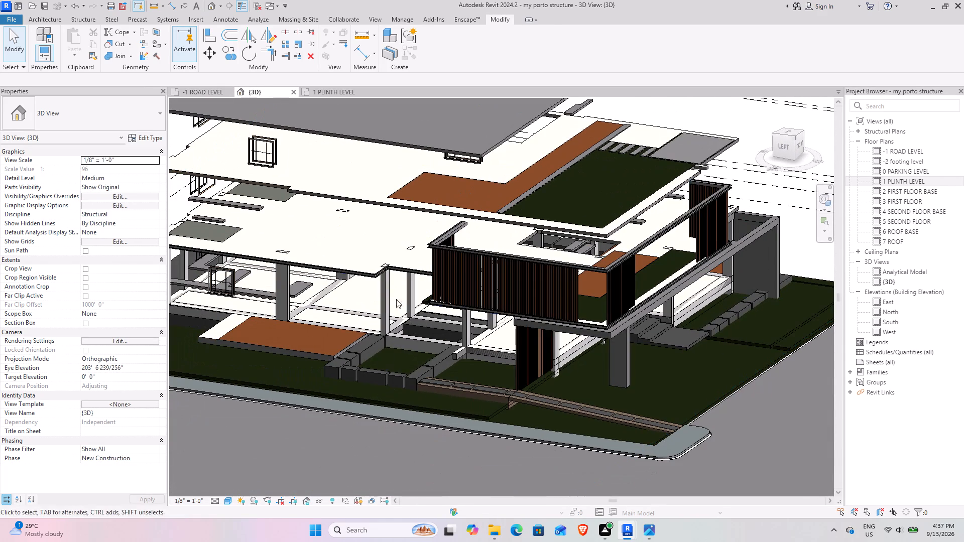
Select all 18.9 concrete rectangular columns in the 3D view and set their top level to 5 SECOND FLOOR.
click(393, 300)
text(sa)
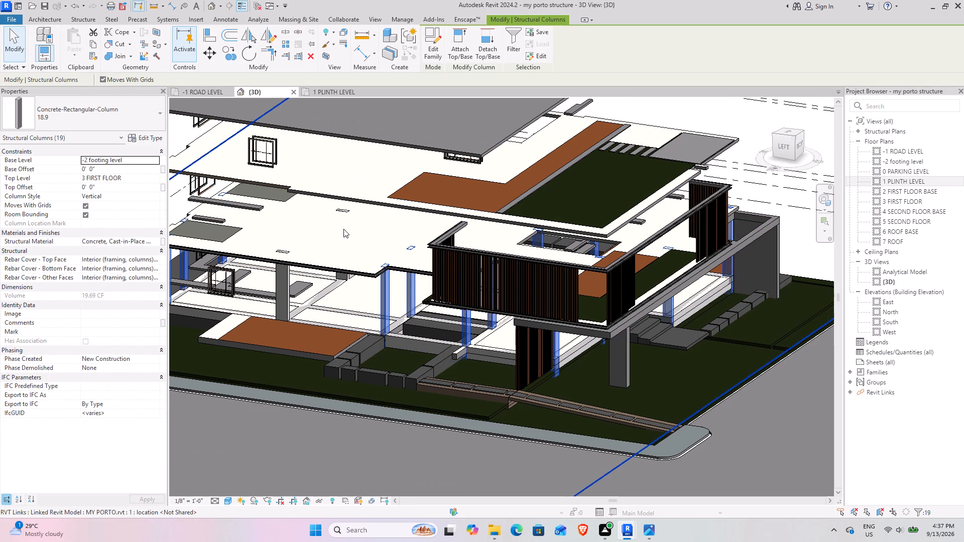
click(158, 179)
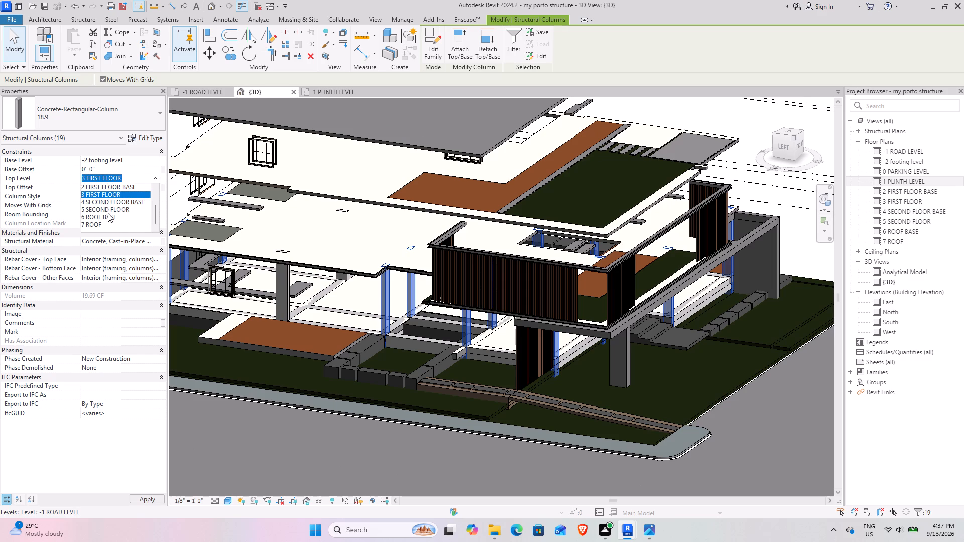
click(108, 208)
Select all 2.9 concrete rectangular columns and set their top level to 5 SECOND FLOOR.
scroll(438, 347, down, 2)
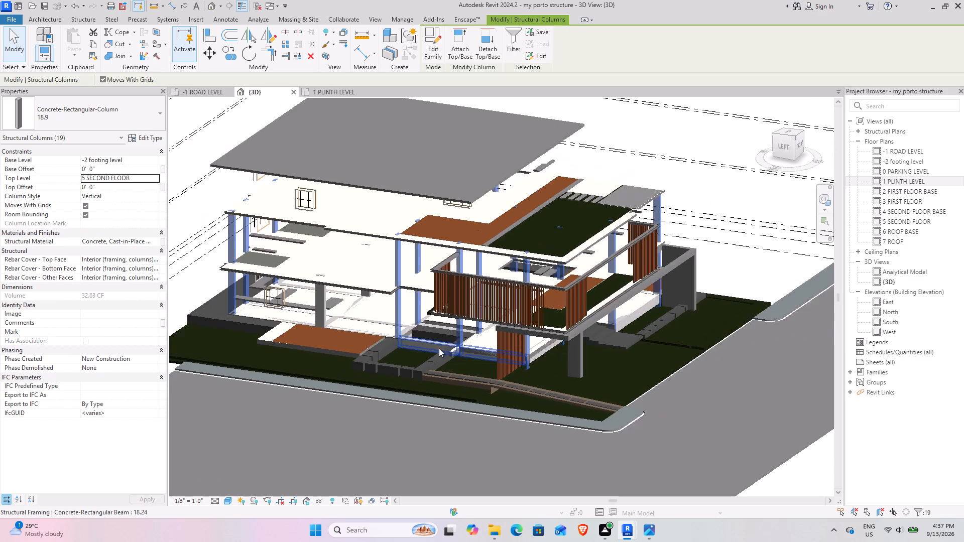
shift+middle_drag(438, 348, 297, 320)
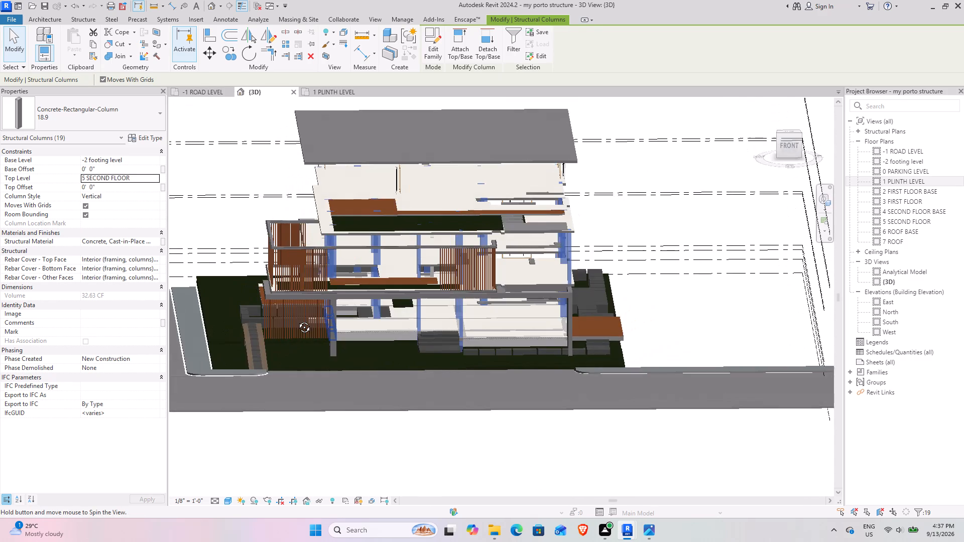
shift+middle_drag(297, 320, 428, 359)
click(316, 293)
text(sa)
click(157, 179)
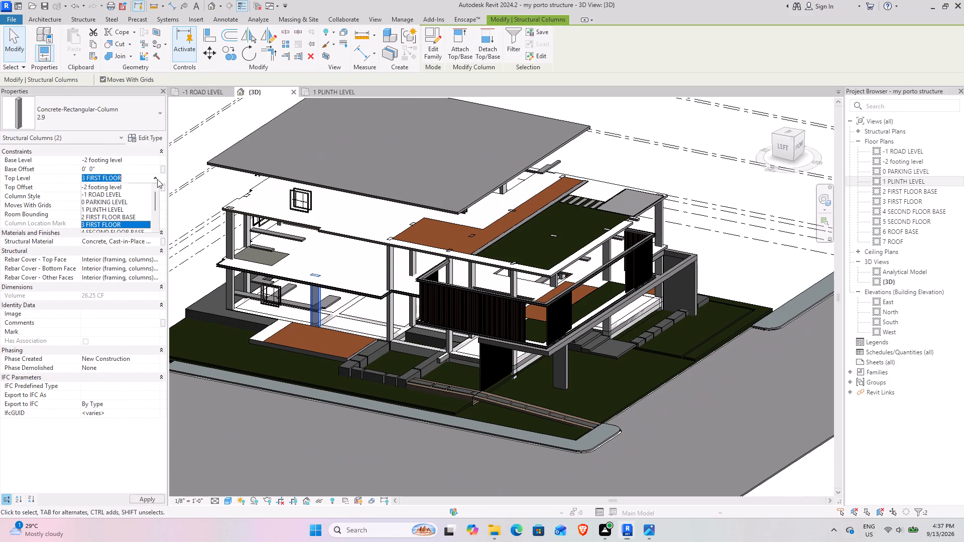
scroll(107, 221, down, 1)
click(106, 209)
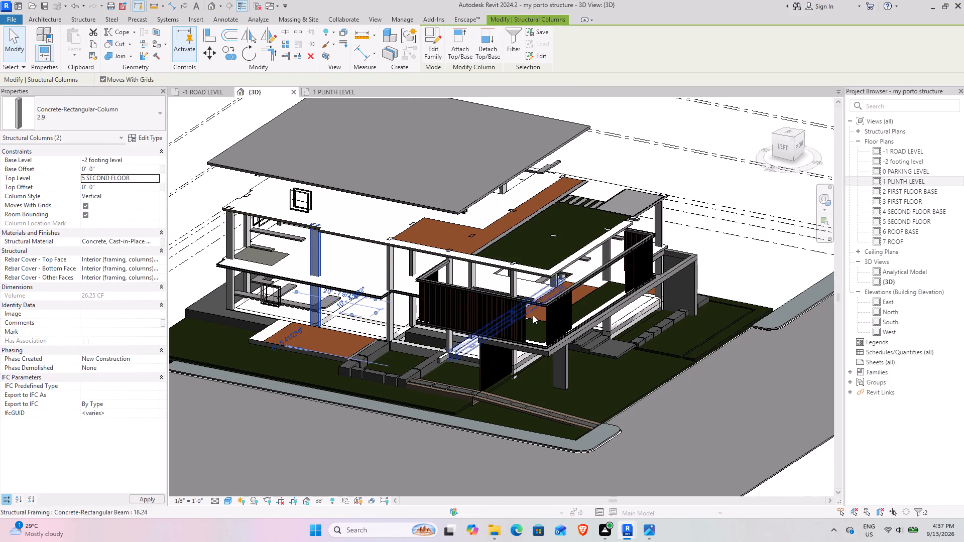
click(723, 422)
Examine the extended columns against the linked floor slabs and roof from the front and left side.
scroll(364, 205, up, 3)
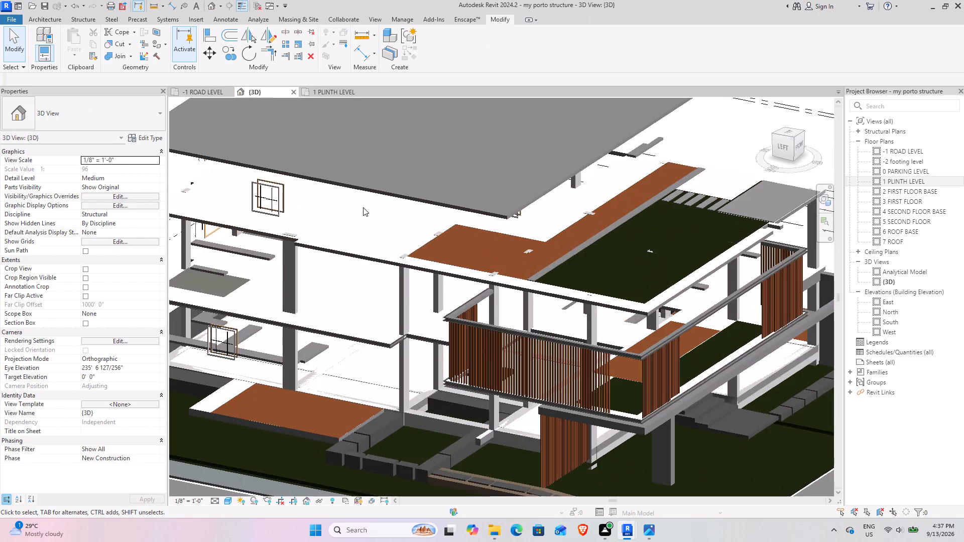
scroll(471, 272, down, 5)
shift+middle_drag(506, 296, 410, 273)
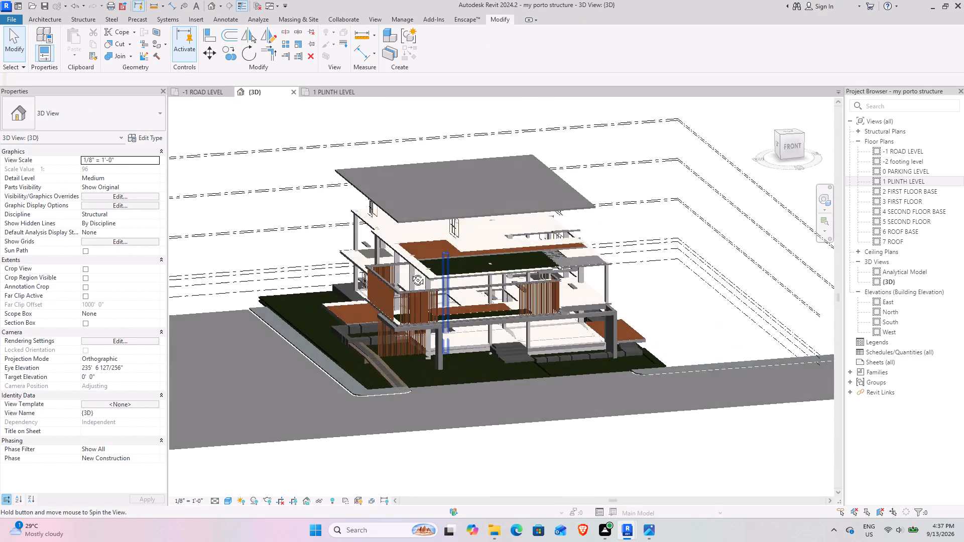
shift+middle_drag(410, 273, 574, 295)
scroll(542, 272, up, 4)
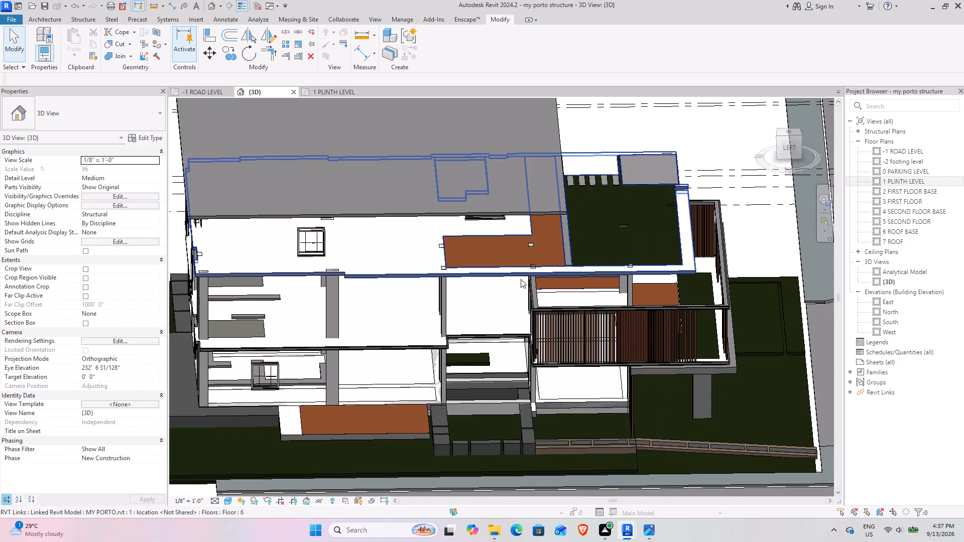
shift+middle_drag(520, 278, 465, 253)
shift+middle_drag(508, 295, 520, 283)
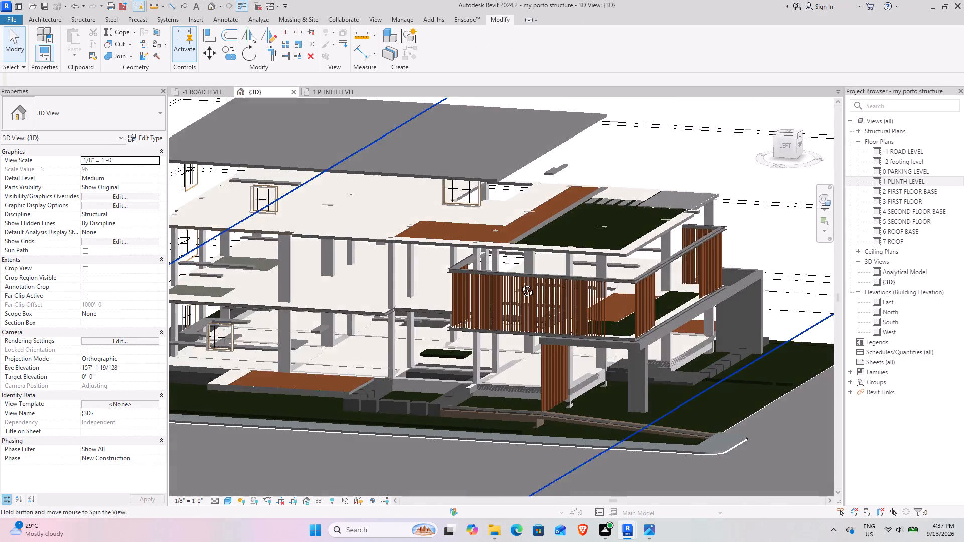
shift+middle_drag(520, 283, 529, 303)
In the -1 ROAD LEVEL plan, select only the structural columns from the house's rear wall through the staircase zone and set their top level to 7 ROOF.
click(504, 276)
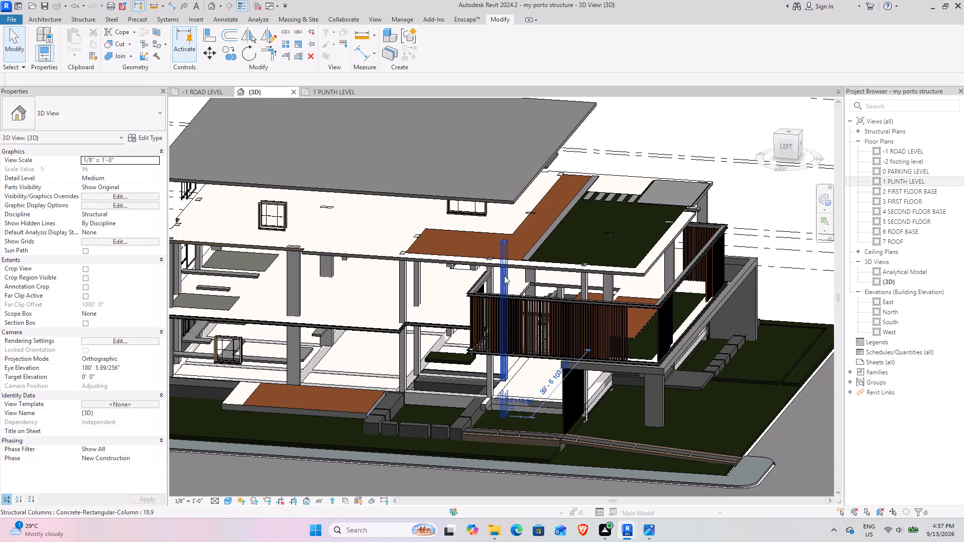
click(208, 89)
scroll(444, 258, down, 3)
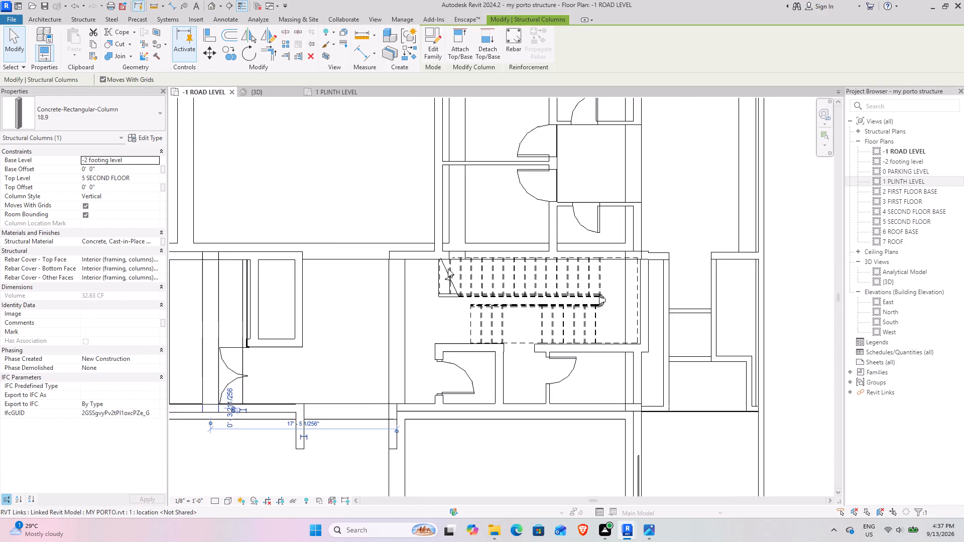
scroll(448, 268, down, 4)
middle_drag(366, 244, 370, 225)
scroll(370, 225, down, 4)
middle_drag(371, 230, 374, 260)
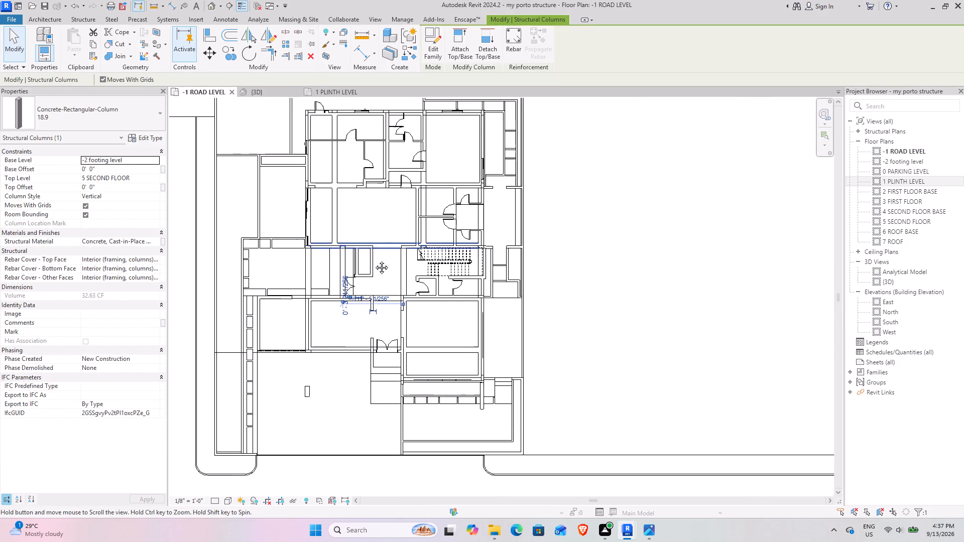
middle_drag(374, 260, 367, 298)
drag(249, 116, 312, 201)
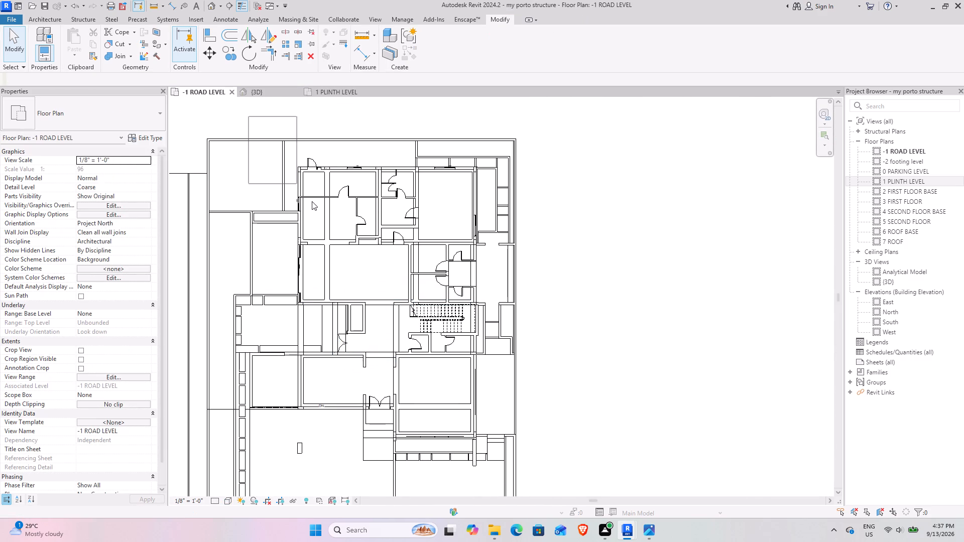
drag(312, 201, 533, 374)
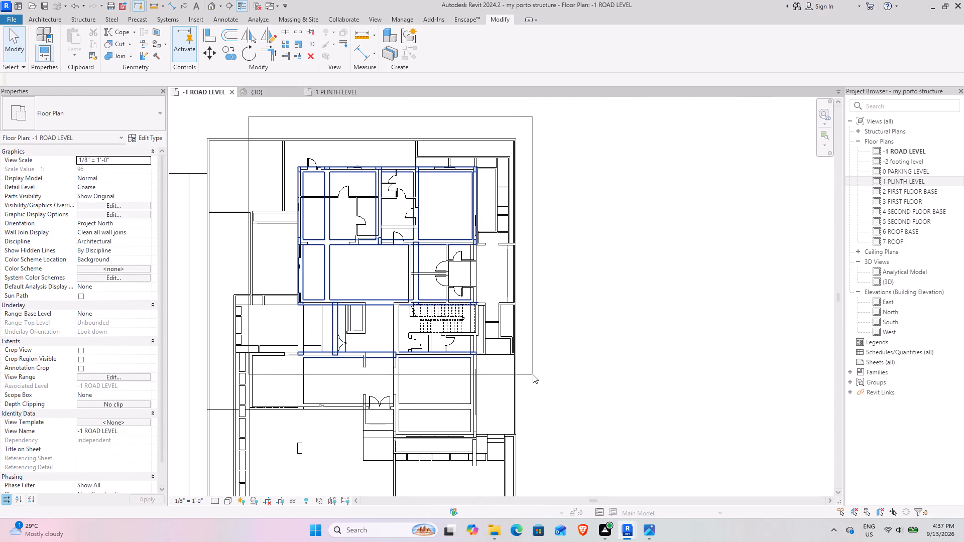
drag(533, 374, 525, 368)
click(428, 51)
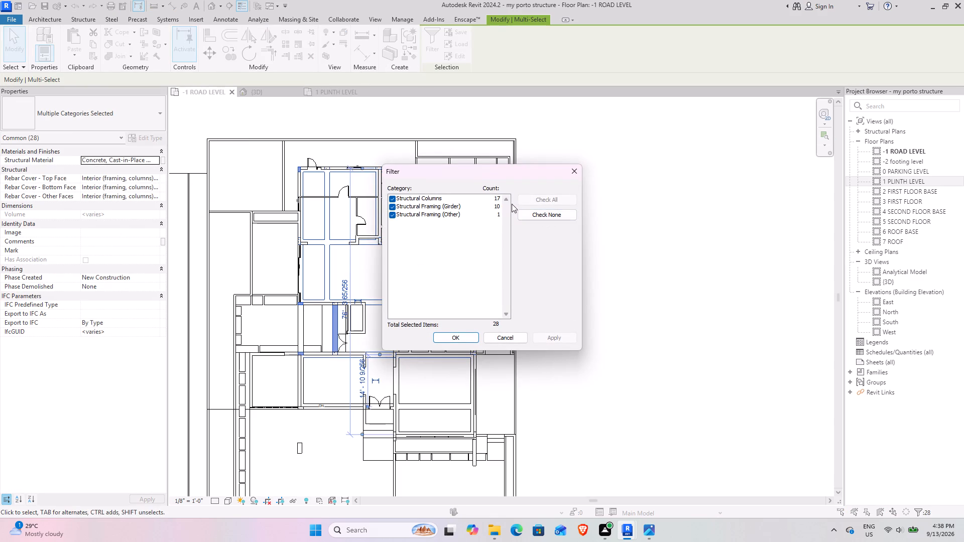
click(391, 206)
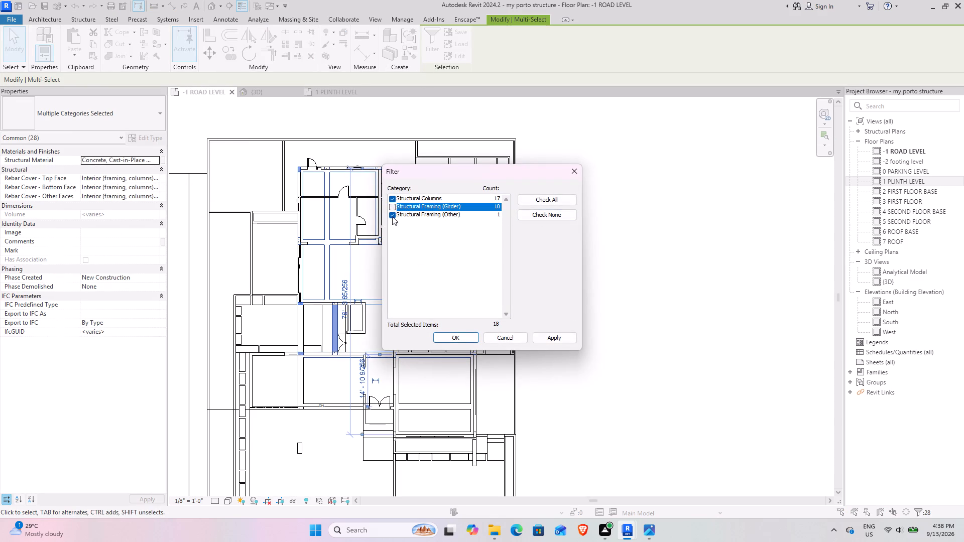
click(391, 215)
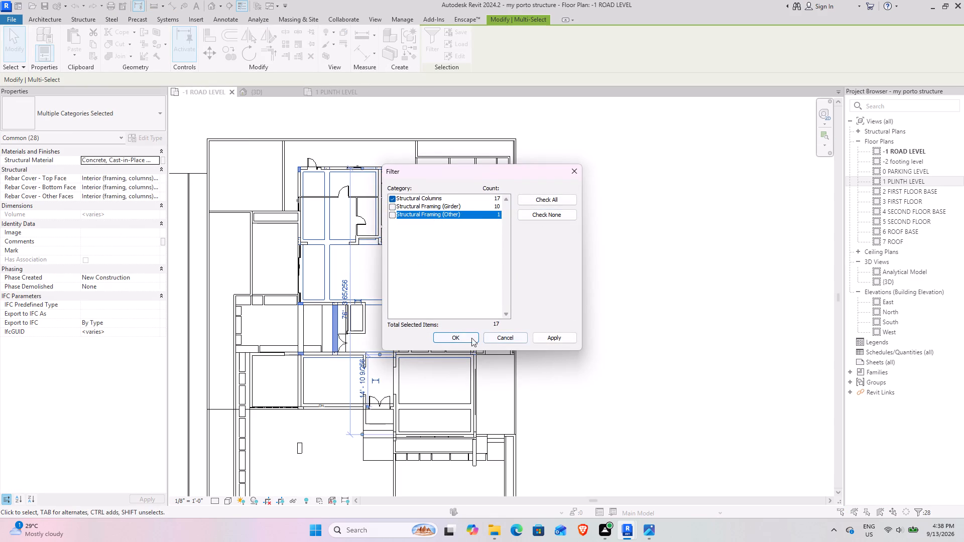
click(464, 336)
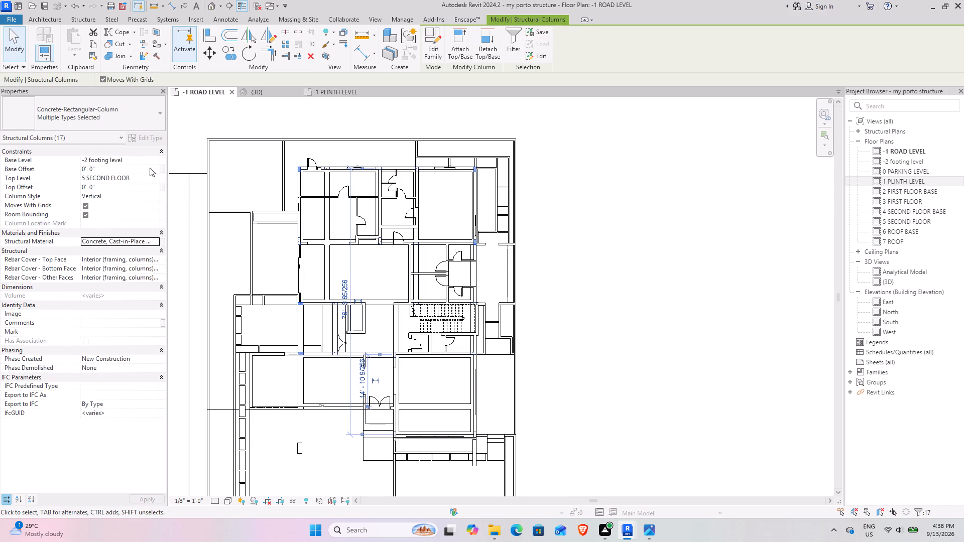
click(157, 178)
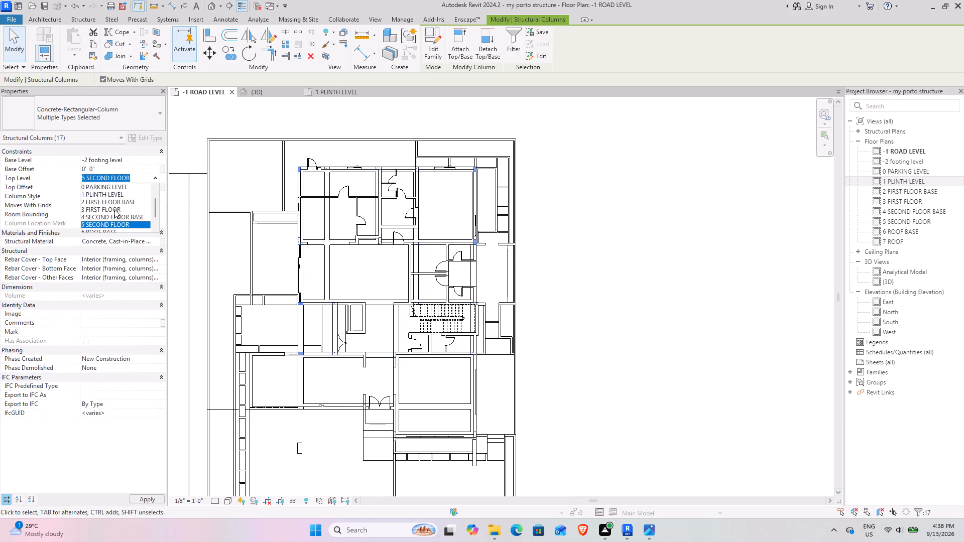
scroll(114, 209, down, 2)
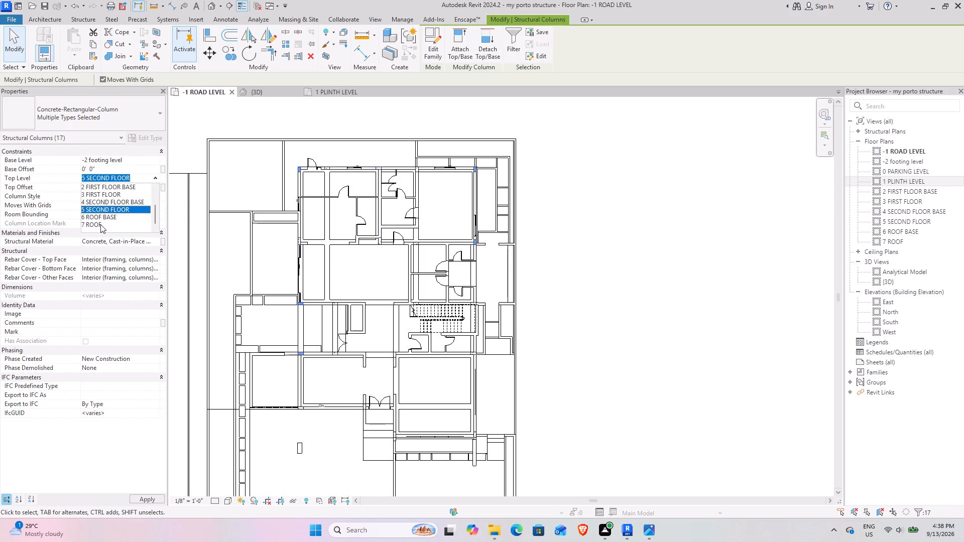
click(100, 224)
In the 3D view, set the top level of the selected structural columns to 6 ROOF BASE.
click(256, 95)
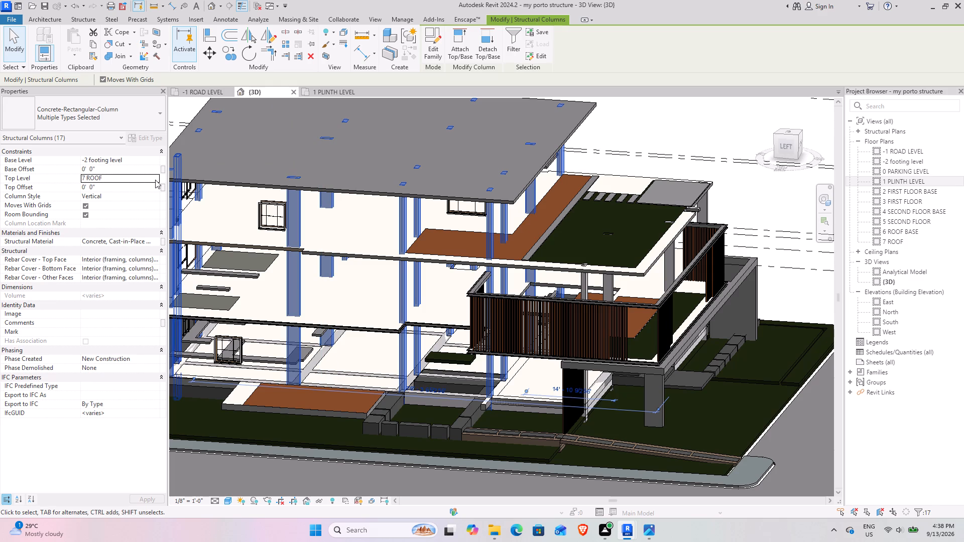
click(155, 180)
click(109, 216)
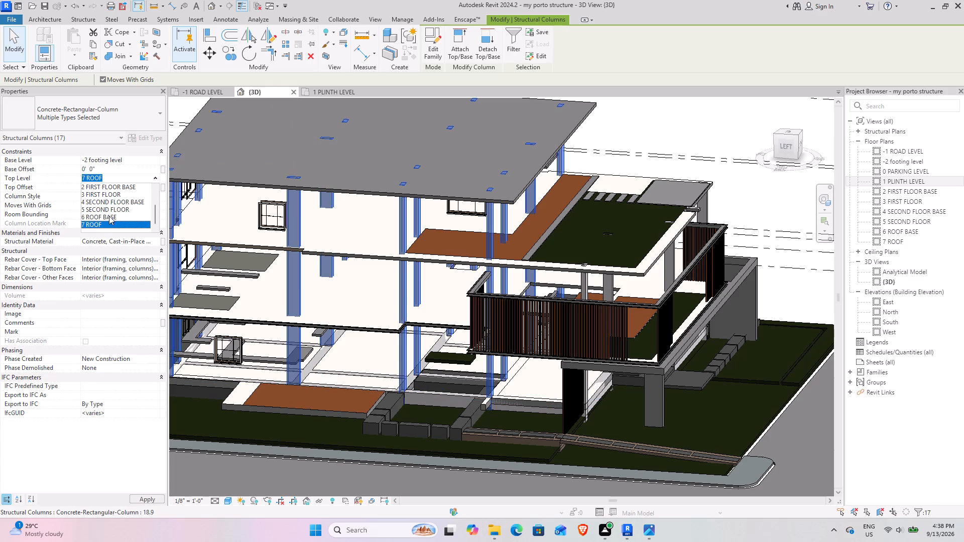
Clear the column selection and examine the extended columns against the linked roof and floor slabs from the left and front sides.
click(628, 158)
click(638, 115)
scroll(614, 135, down, 4)
shift+middle_drag(532, 202, 532, 176)
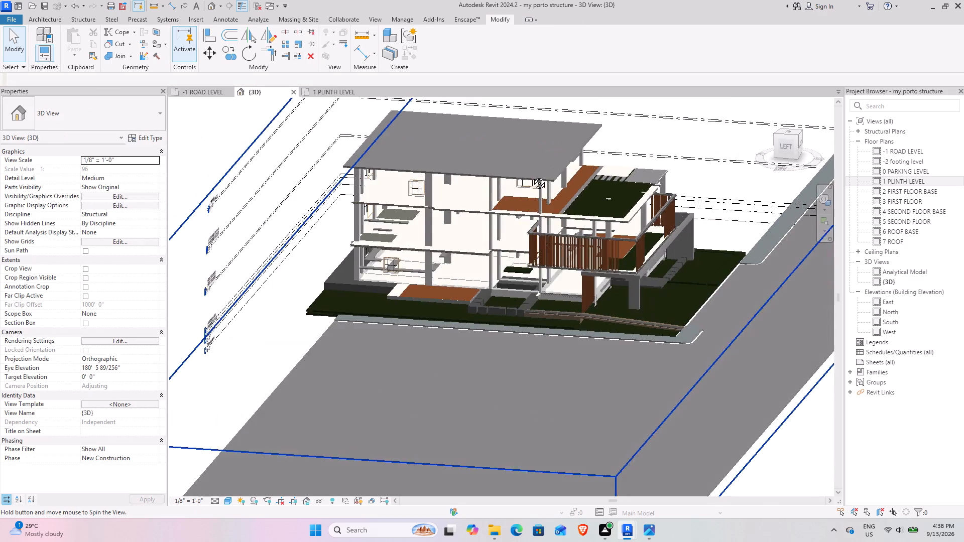
shift+middle_drag(532, 176, 427, 200)
scroll(559, 180, up, 2)
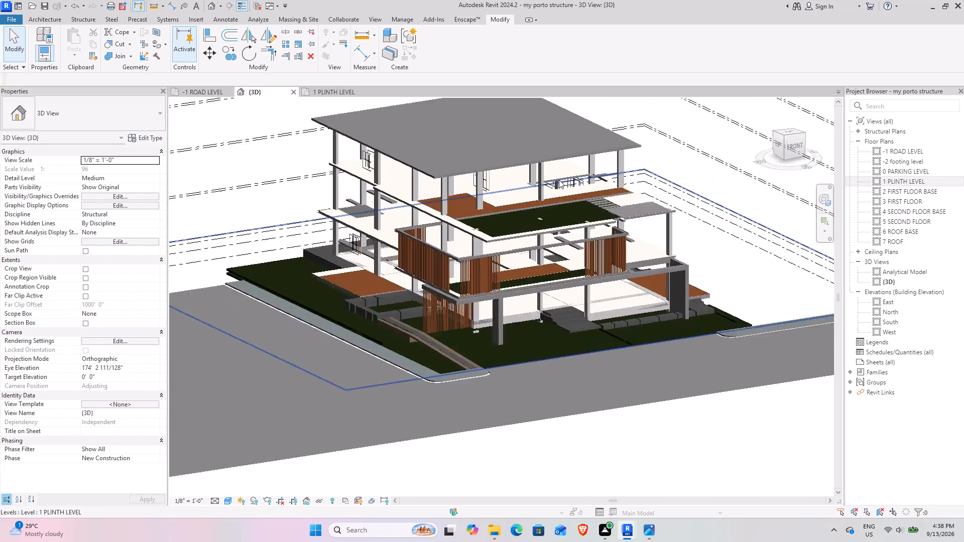
scroll(559, 180, up, 3)
shift+middle_drag(498, 230, 571, 185)
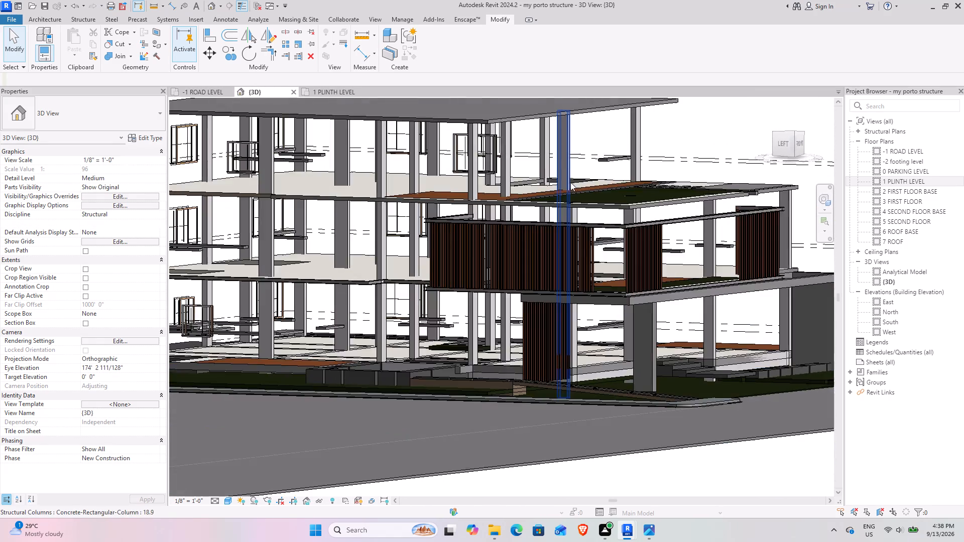
scroll(570, 182, down, 6)
shift+middle_drag(528, 219, 479, 229)
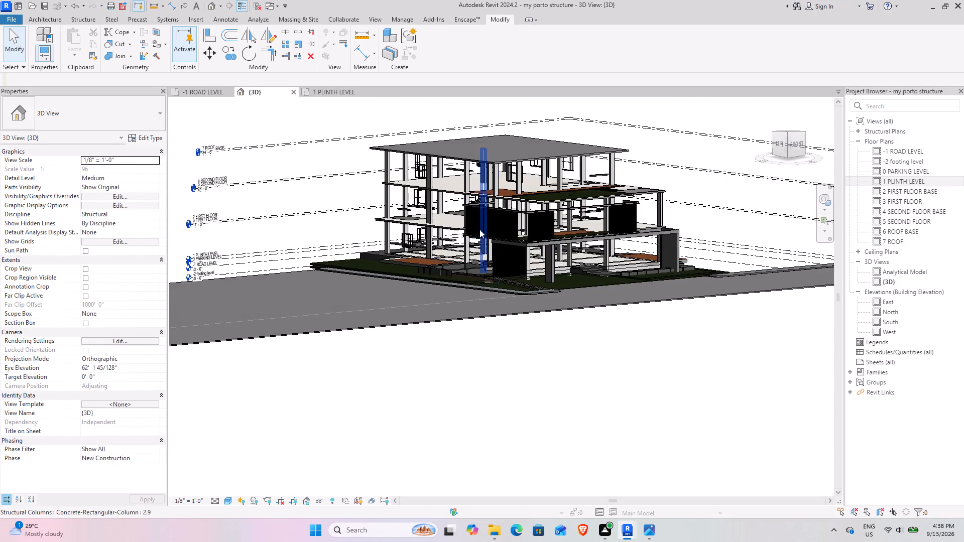
middle_drag(465, 235, 396, 271)
shift+middle_drag(395, 266, 412, 264)
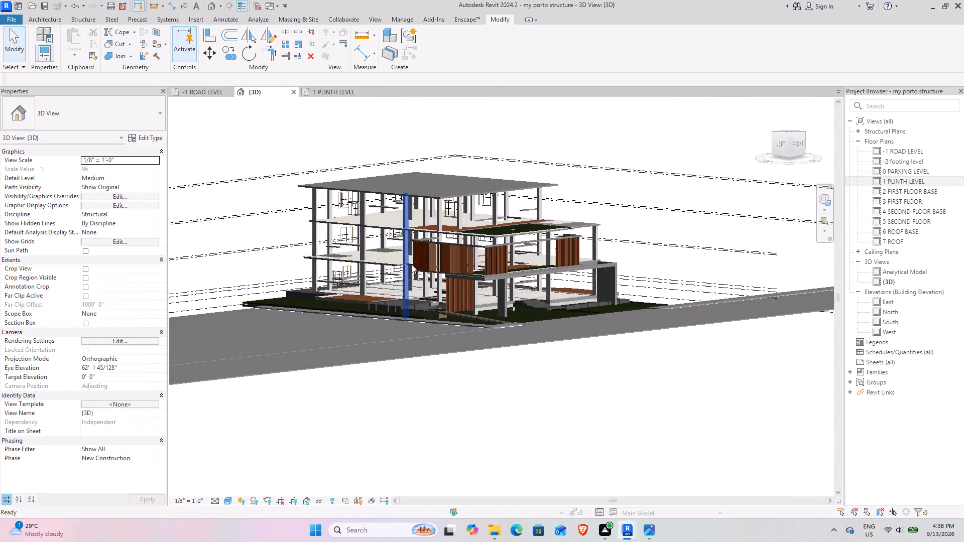
shift+middle_drag(412, 264, 413, 264)
scroll(432, 229, up, 5)
scroll(421, 253, down, 4)
middle_drag(419, 252, 461, 243)
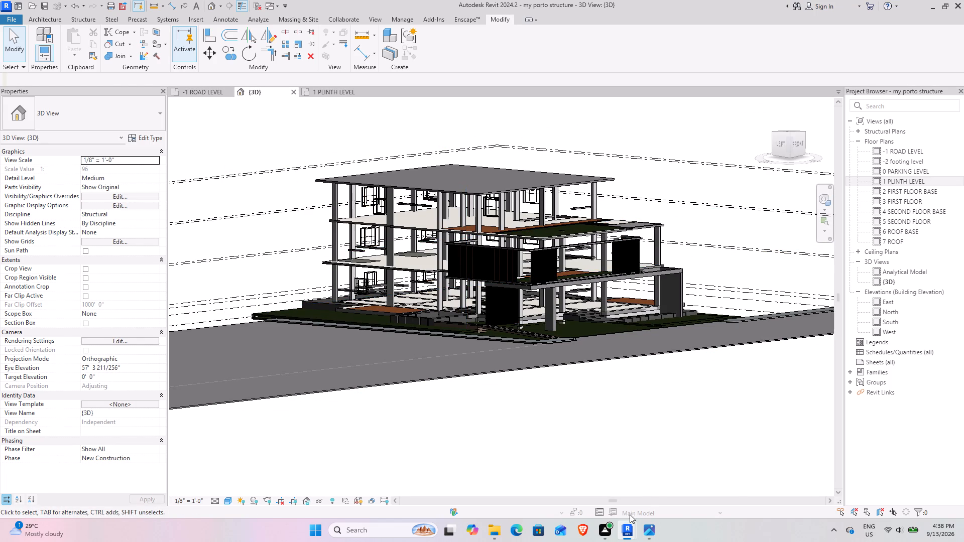
Switch to the Enscape rendering and inspect the house's roof, upper floors and front corner, then return to Revit.
click(659, 471)
right_drag(326, 208, 401, 274)
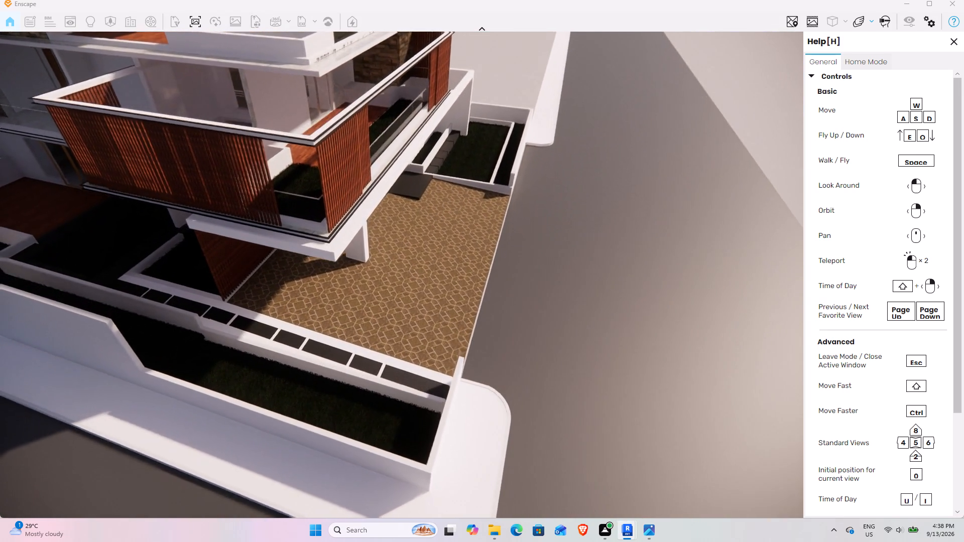
right_drag(401, 274, 402, 275)
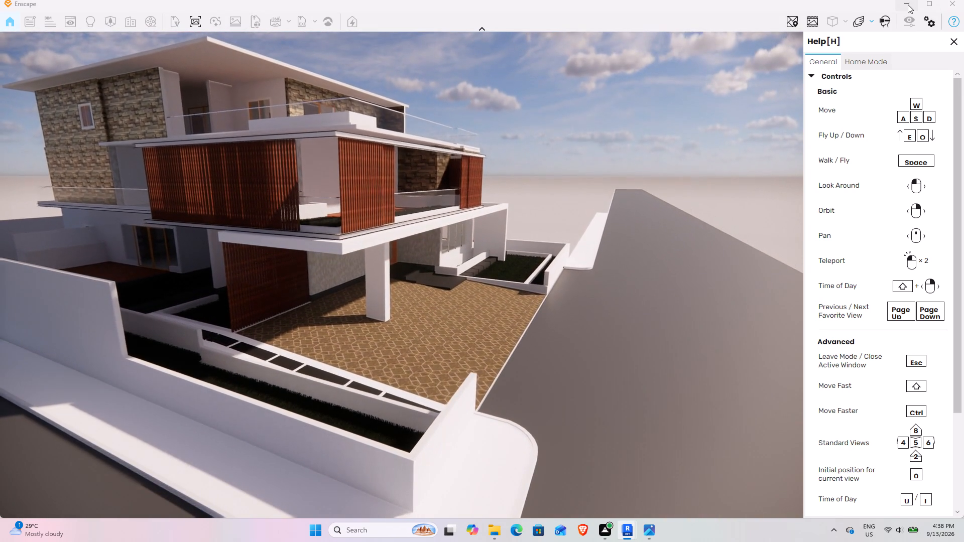
click(908, 5)
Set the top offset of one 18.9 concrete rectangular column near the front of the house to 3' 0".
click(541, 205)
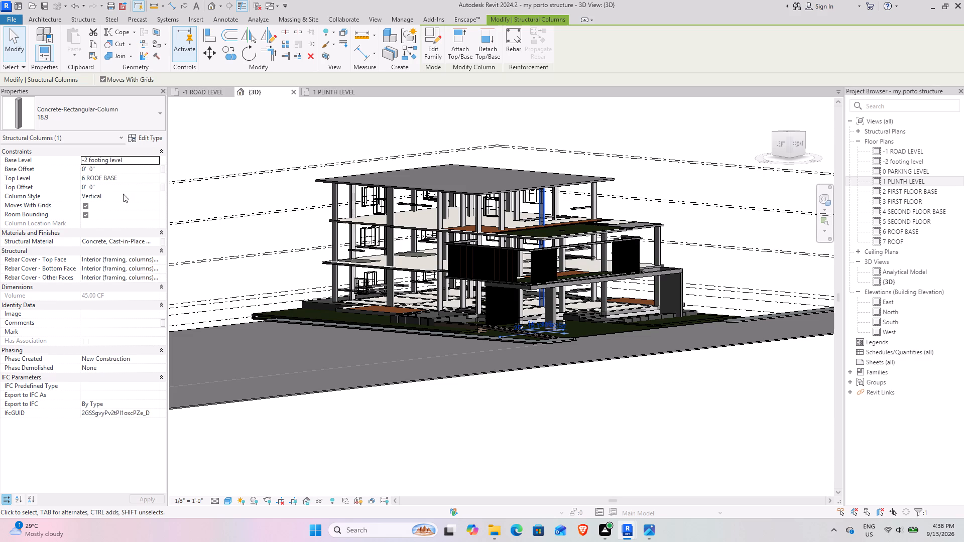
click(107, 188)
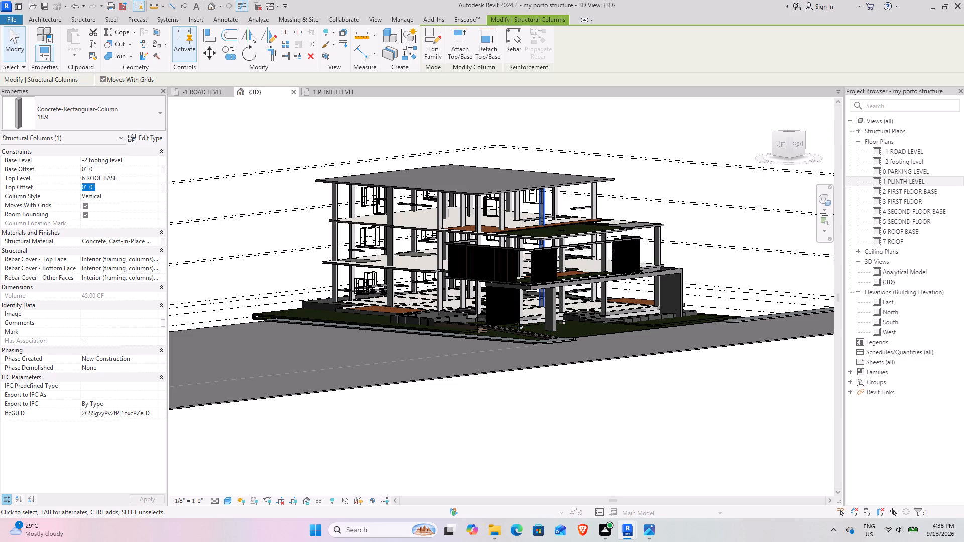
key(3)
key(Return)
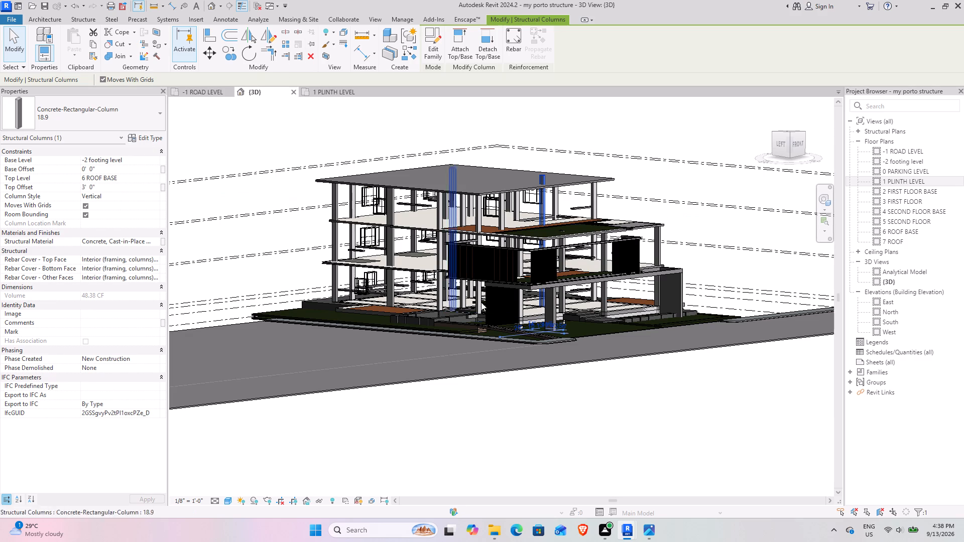
Switch to the Enscape rendering and inspect the front terraces and roof from above, then return to Revit.
click(455, 16)
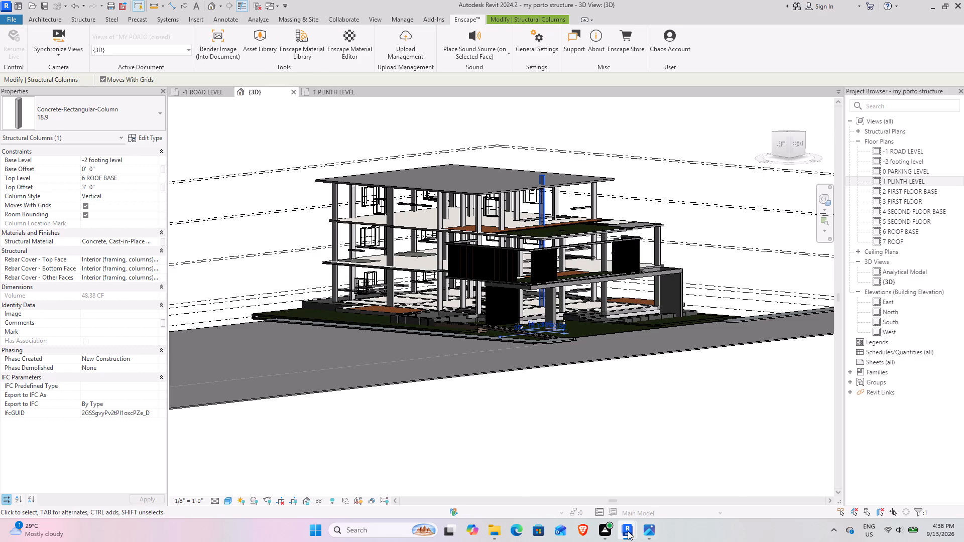
click(658, 501)
right_drag(386, 173, 401, 276)
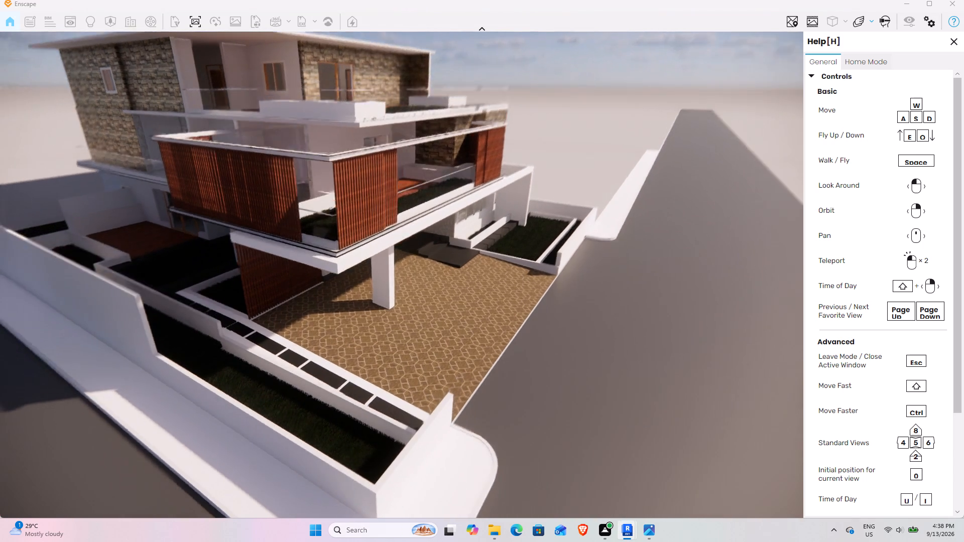
right_drag(401, 276, 402, 275)
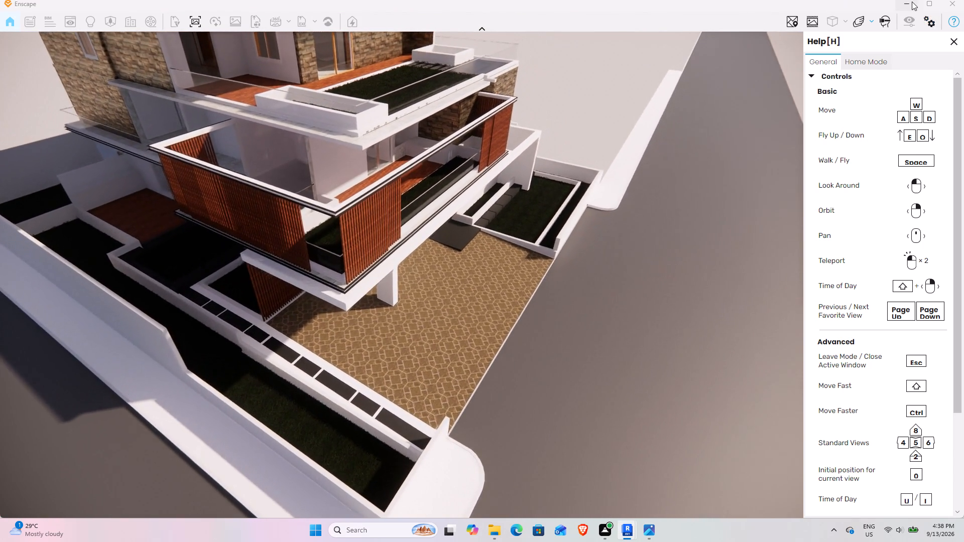
click(912, 2)
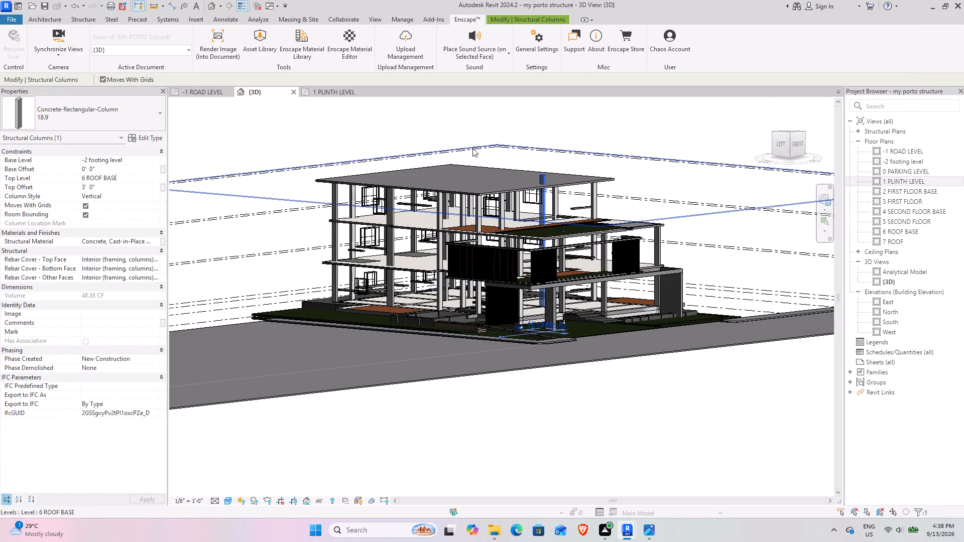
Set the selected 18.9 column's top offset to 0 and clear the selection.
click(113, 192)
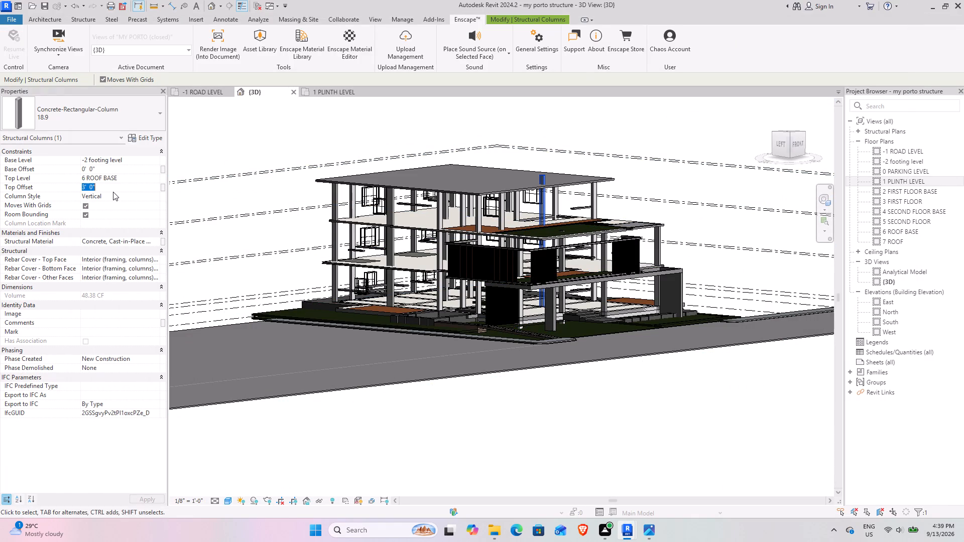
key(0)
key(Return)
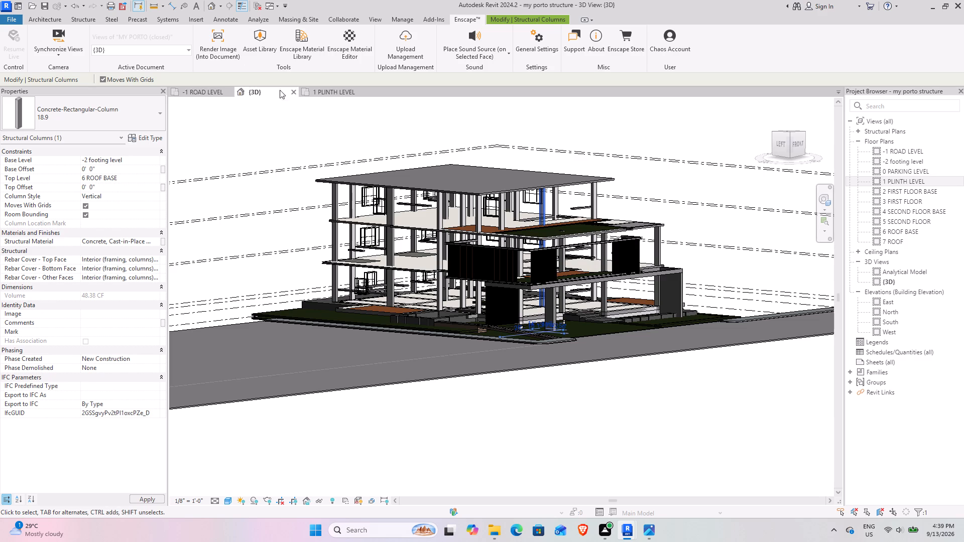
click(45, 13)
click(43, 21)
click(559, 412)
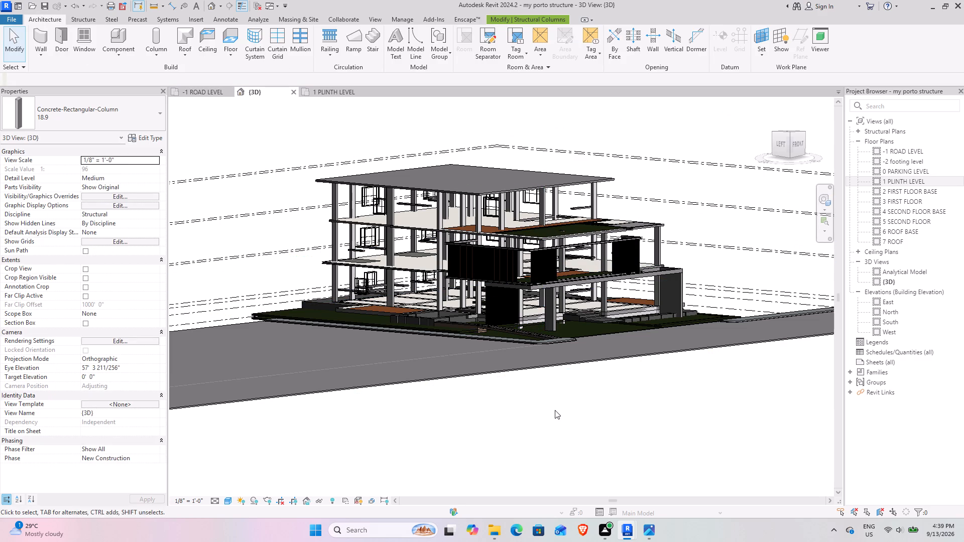
Examine the columns beneath the roof, along the floor slabs and around the upper front terrace from the left and front sides.
scroll(504, 288, down, 4)
scroll(461, 246, up, 9)
shift+middle_drag(447, 302, 463, 362)
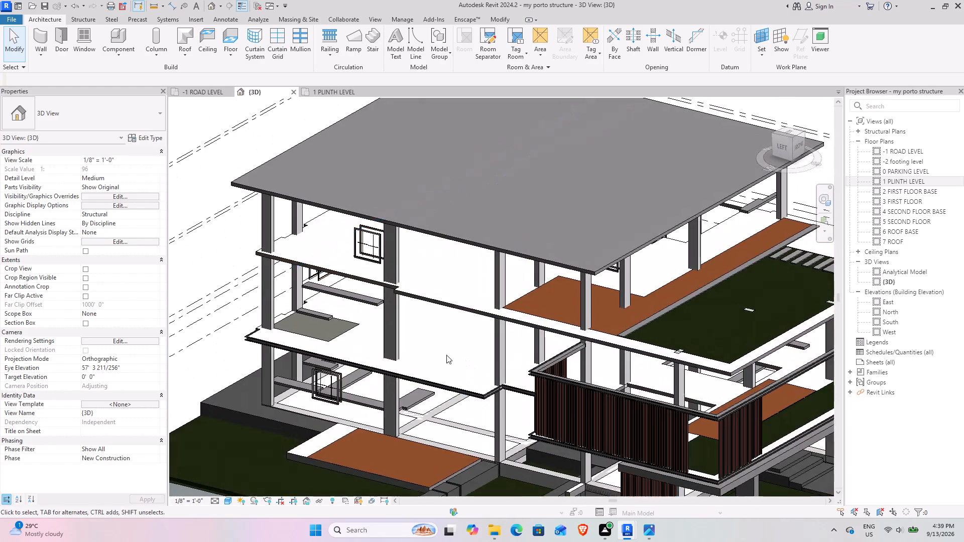
scroll(325, 348, up, 5)
scroll(347, 337, down, 5)
shift+middle_drag(355, 350, 470, 292)
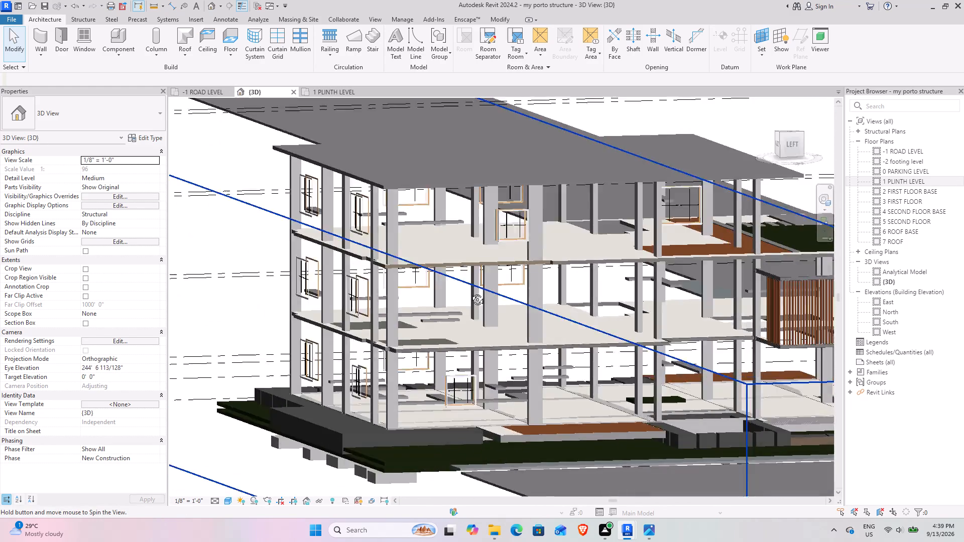
shift+middle_drag(470, 292, 491, 321)
scroll(438, 390, up, 4)
scroll(438, 390, down, 5)
shift+middle_drag(546, 361, 506, 343)
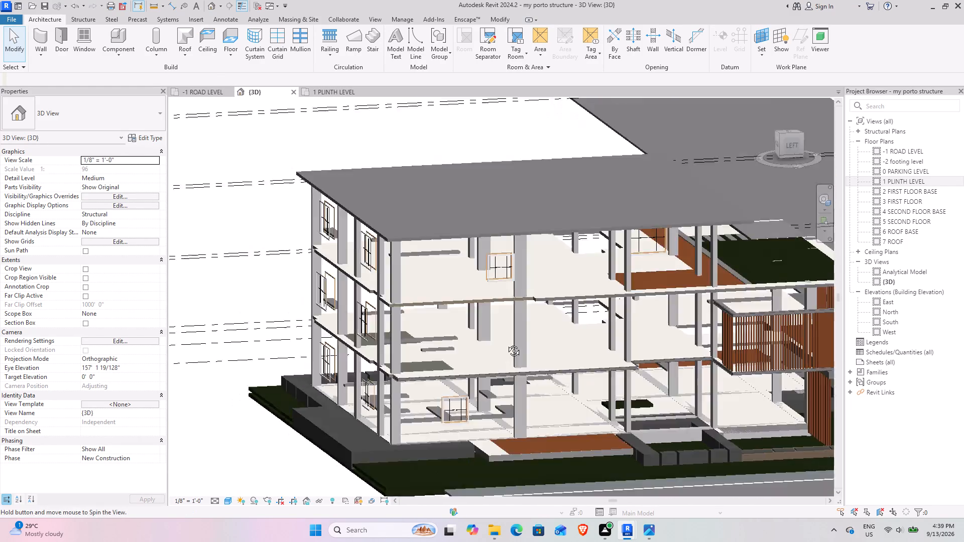
shift+middle_drag(506, 343, 379, 372)
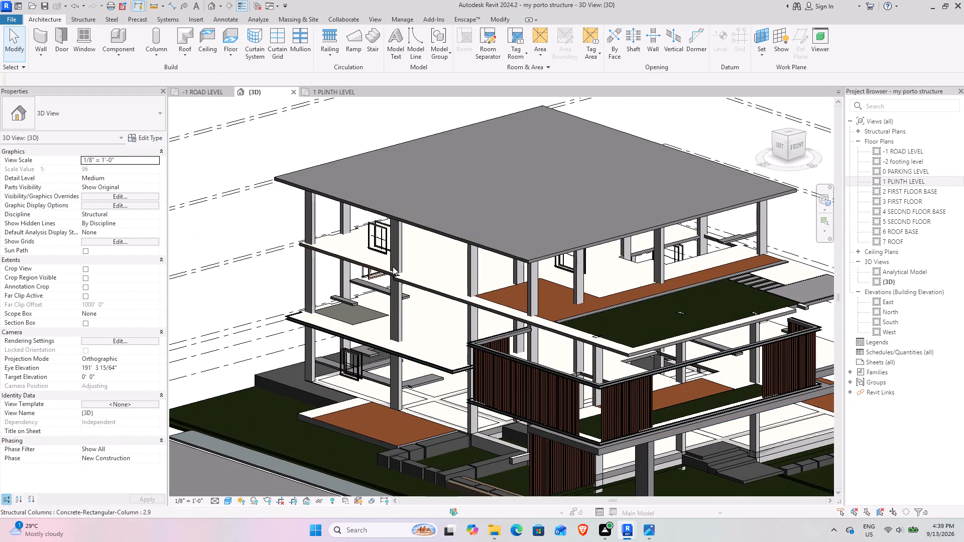
scroll(379, 231, up, 3)
scroll(396, 276, up, 4)
scroll(396, 278, down, 4)
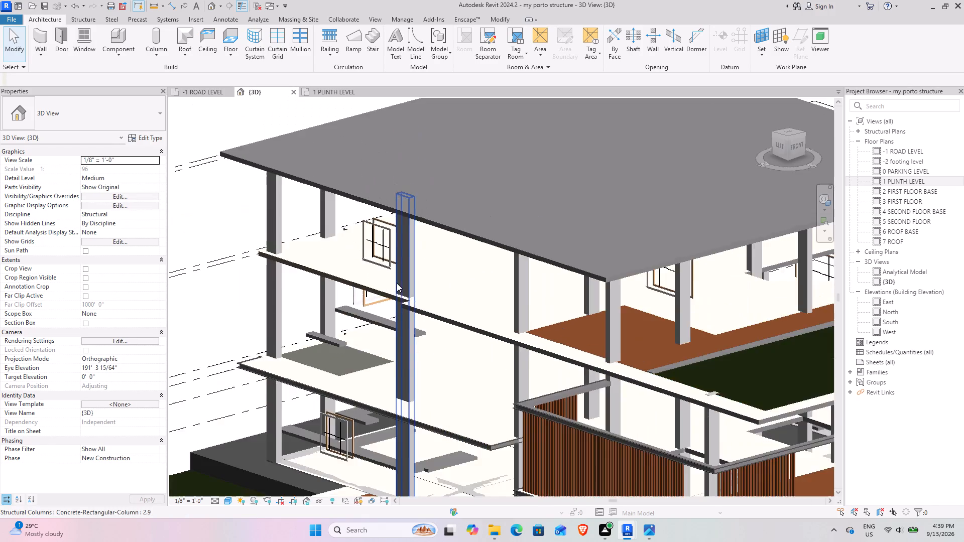
scroll(397, 283, down, 4)
shift+middle_drag(485, 339, 459, 357)
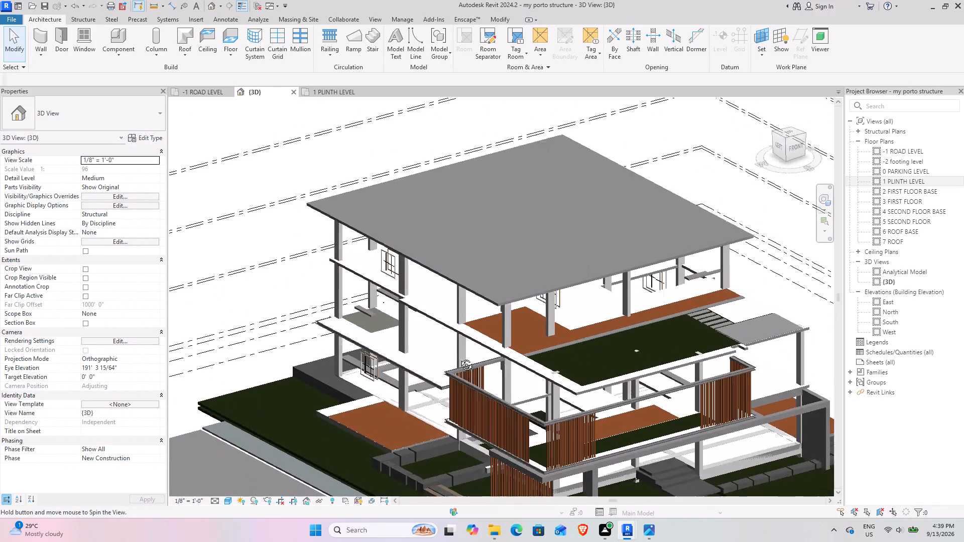
shift+middle_drag(459, 357, 455, 337)
middle_drag(443, 335, 404, 313)
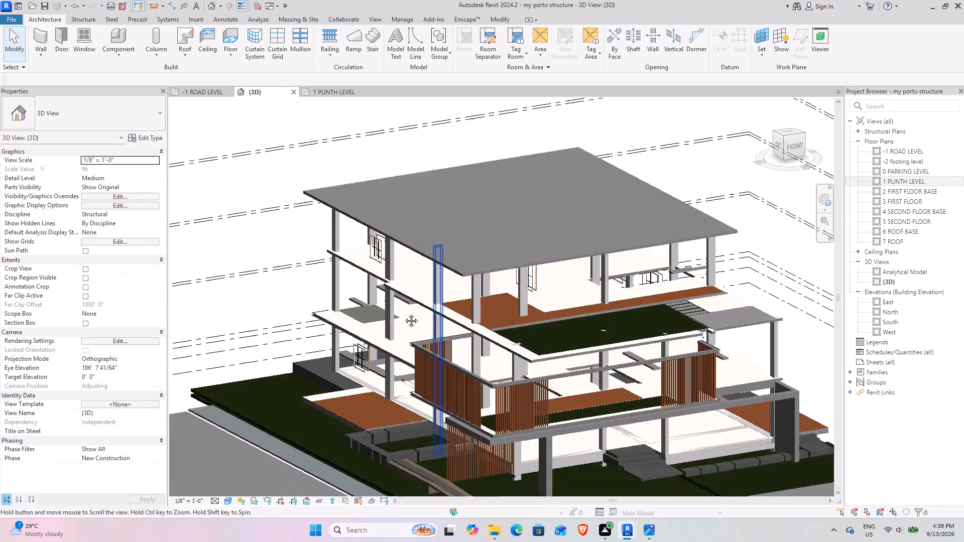
middle_drag(404, 313, 308, 223)
shift+middle_drag(336, 244, 502, 257)
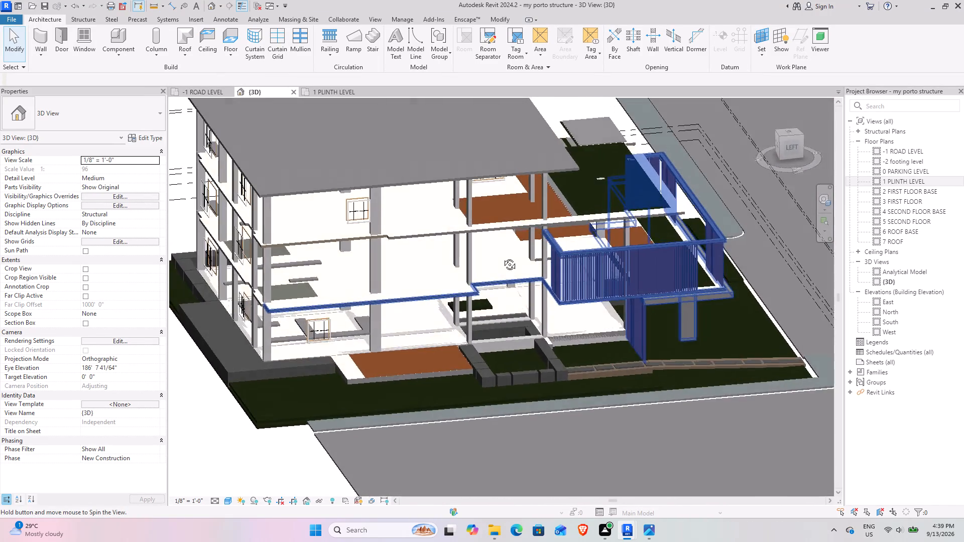
shift+middle_drag(502, 257, 403, 229)
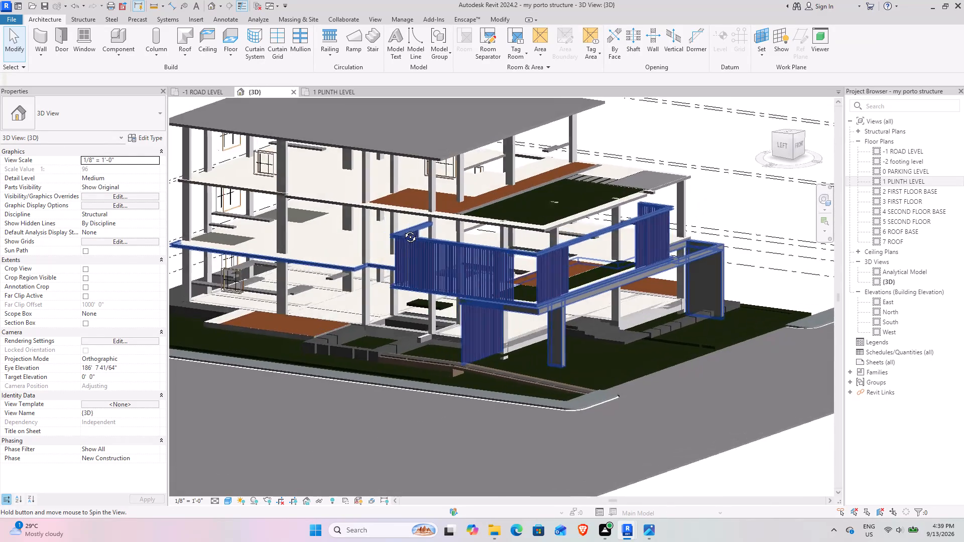
shift+middle_drag(403, 229, 418, 257)
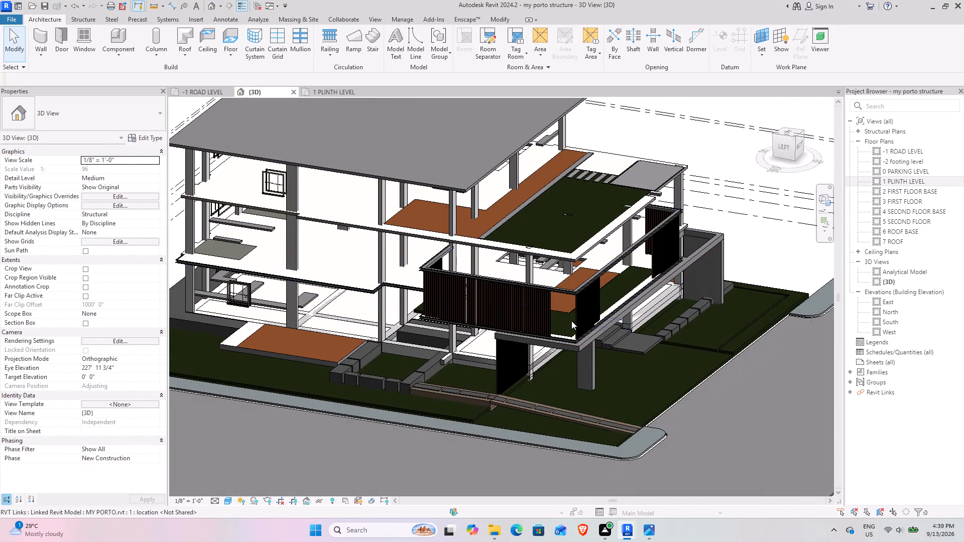
scroll(434, 265, down, 3)
middle_drag(443, 280, 472, 344)
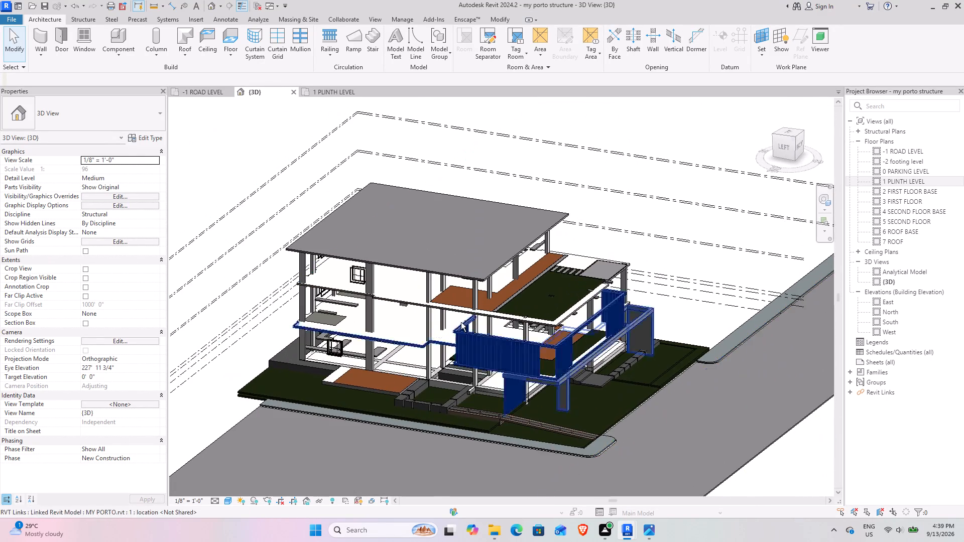
shift+middle_drag(466, 318, 477, 283)
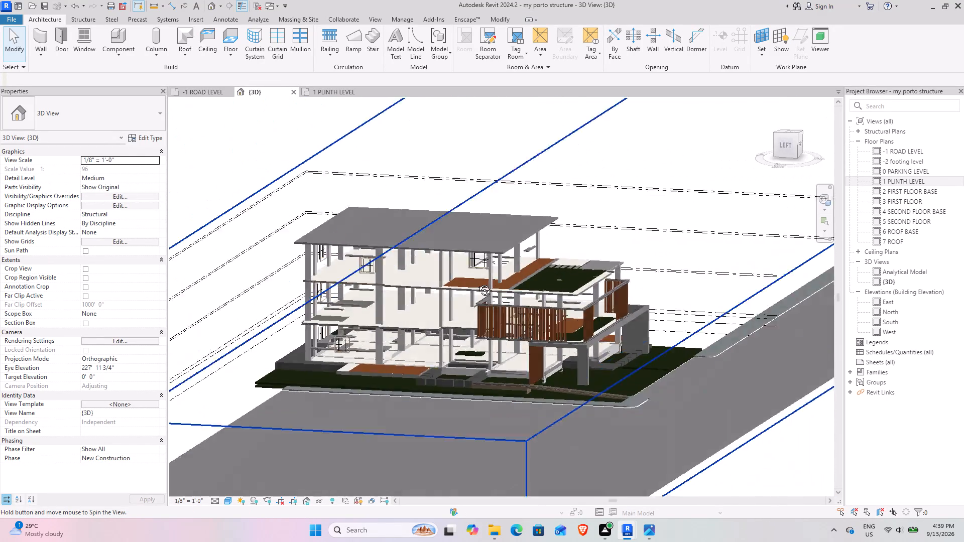
shift+middle_drag(477, 283, 406, 311)
scroll(501, 295, up, 5)
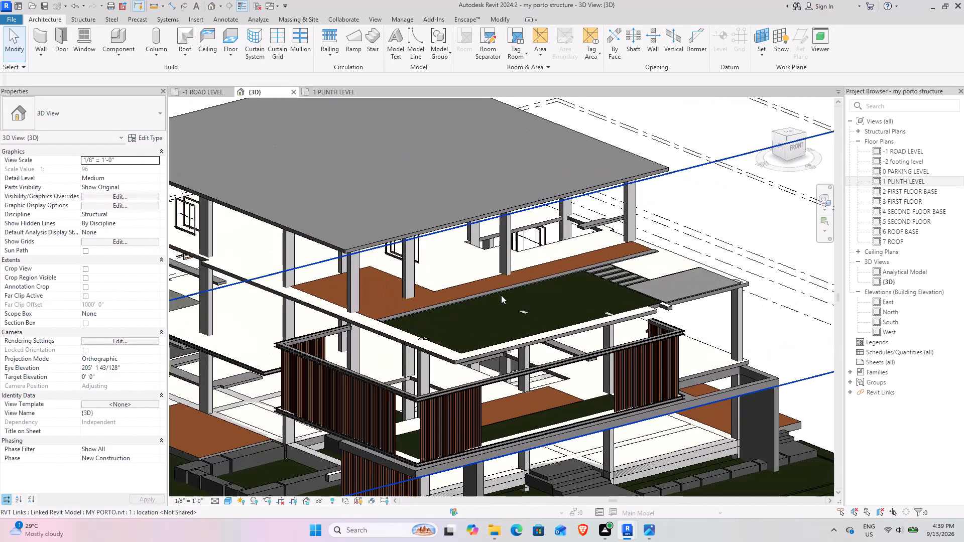
middle_drag(499, 295, 373, 247)
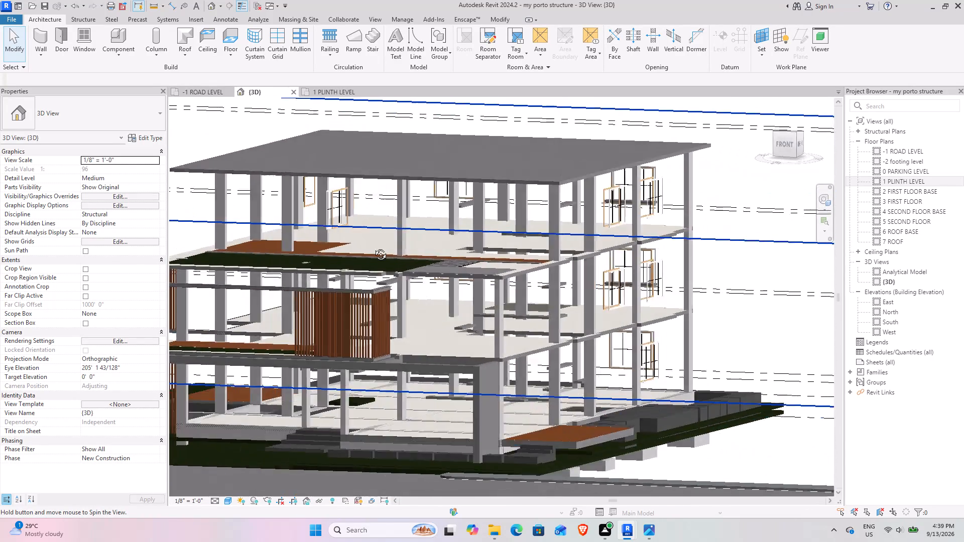
middle_drag(373, 247, 480, 260)
shift+middle_drag(479, 260, 496, 277)
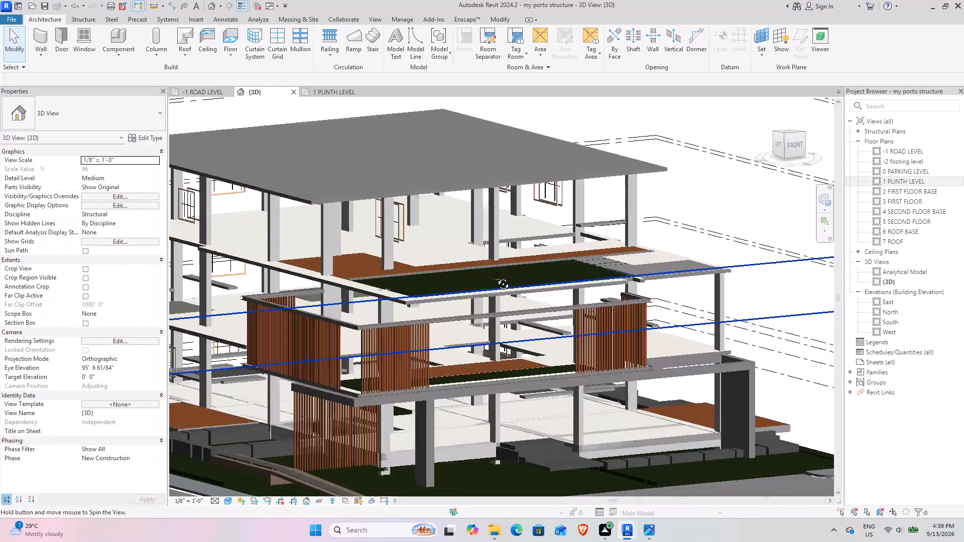
shift+middle_drag(496, 277, 534, 341)
scroll(518, 328, up, 8)
scroll(497, 309, down, 6)
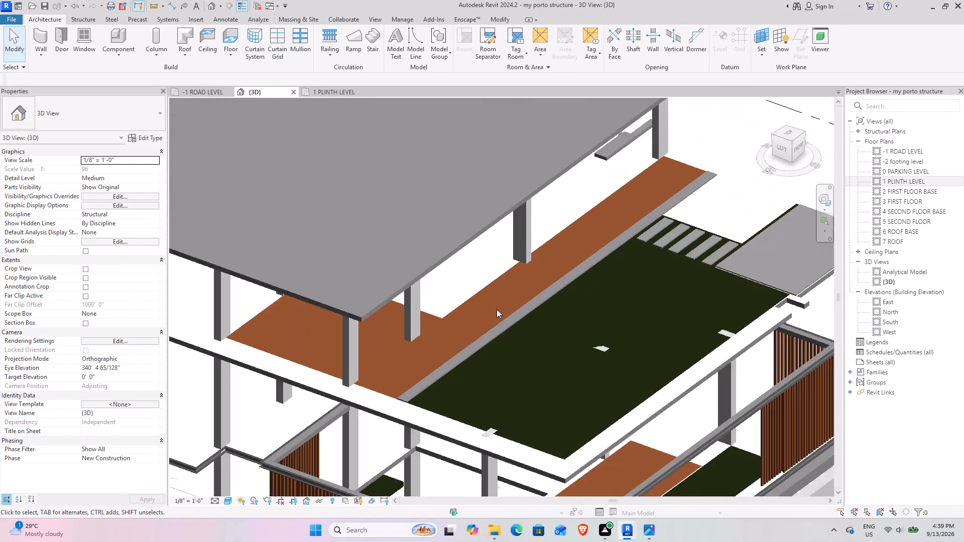
Close the existing Enscape rendering and start a new Enscape session from the structure model's 3D view.
scroll(497, 309, down, 5)
shift+middle_drag(498, 319, 520, 246)
shift+middle_drag(515, 245, 514, 245)
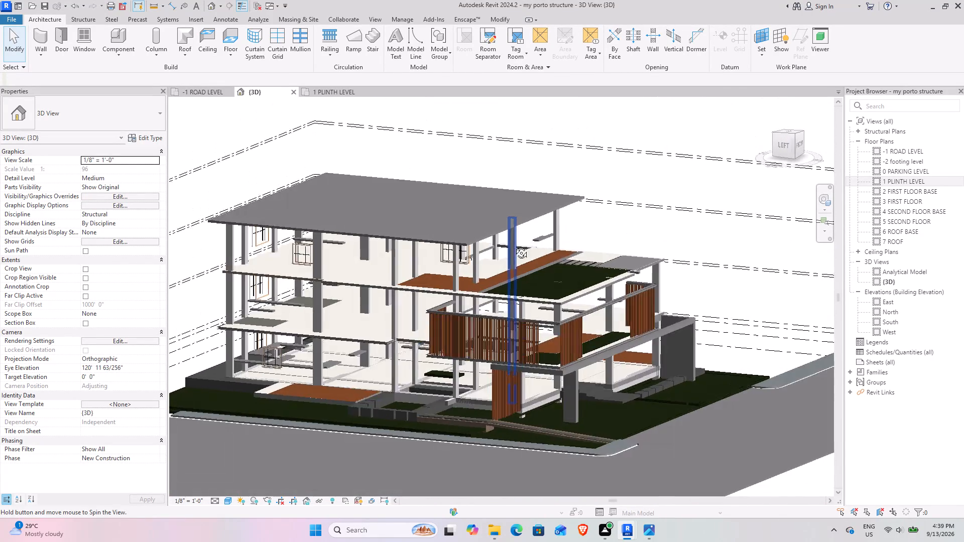
shift+middle_drag(514, 245, 490, 247)
click(464, 22)
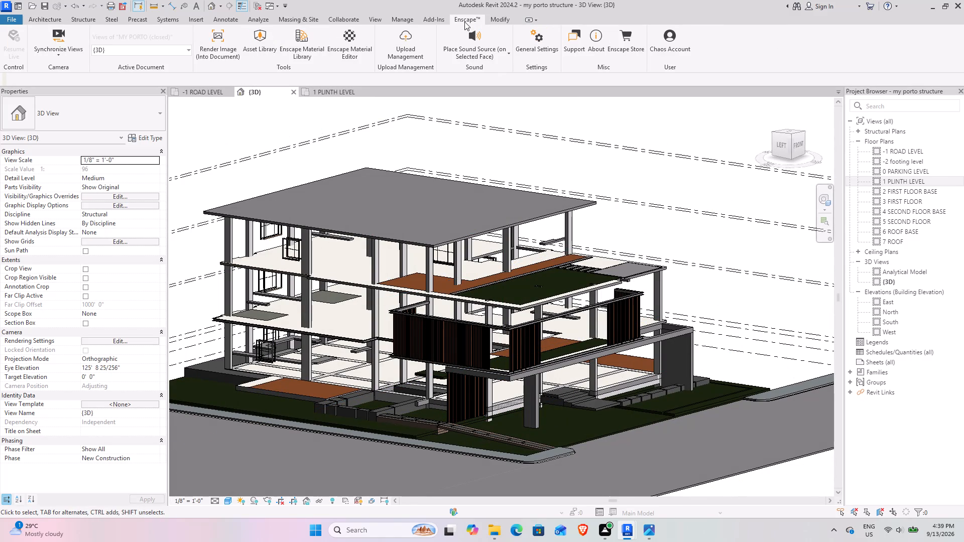
click(464, 22)
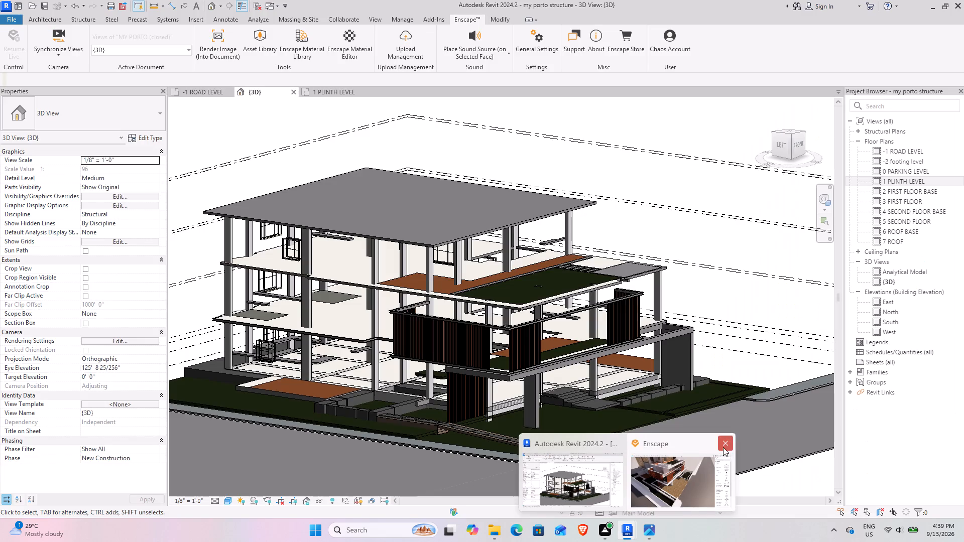
click(723, 447)
click(18, 40)
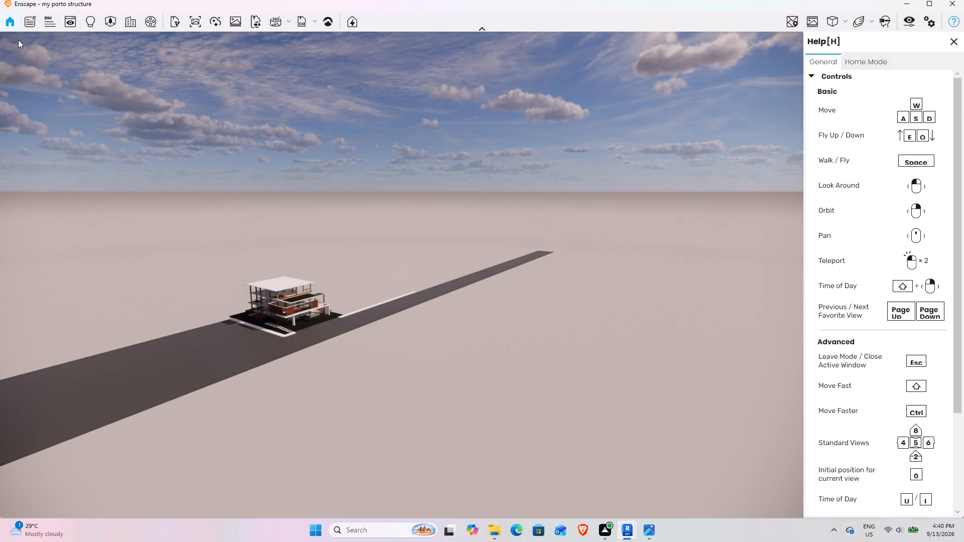
Examine the structural model in Enscape, viewing the columns, floor slabs and slatted front terrace from the street corner and left side.
scroll(269, 298, up, 9)
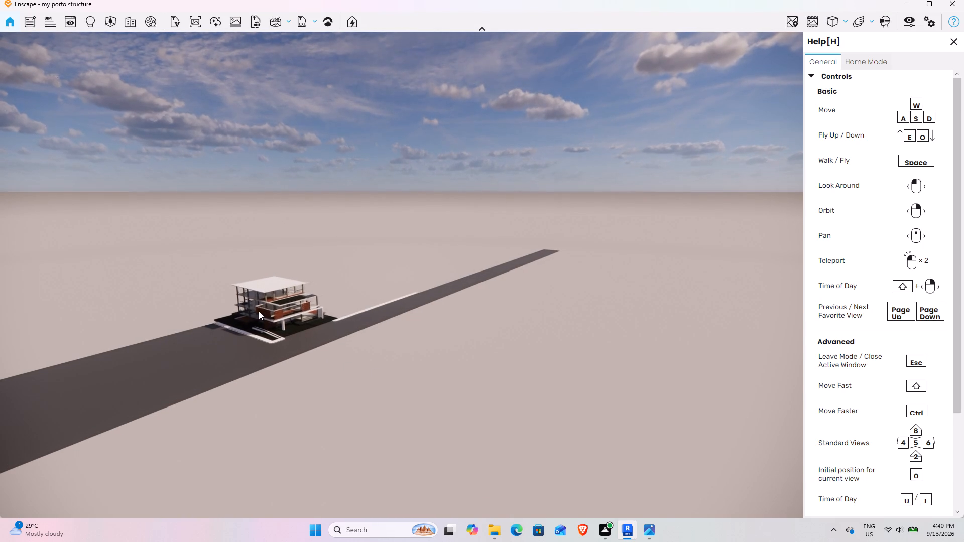
shift+scroll(208, 313, up, 14)
ctrl+scroll(182, 330, up, 1)
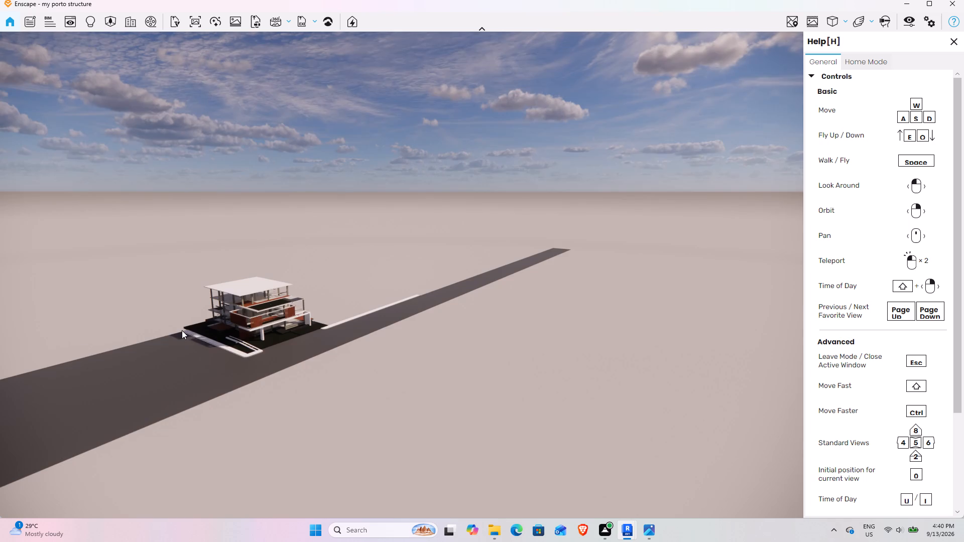
ctrl+scroll(182, 330, up, 8)
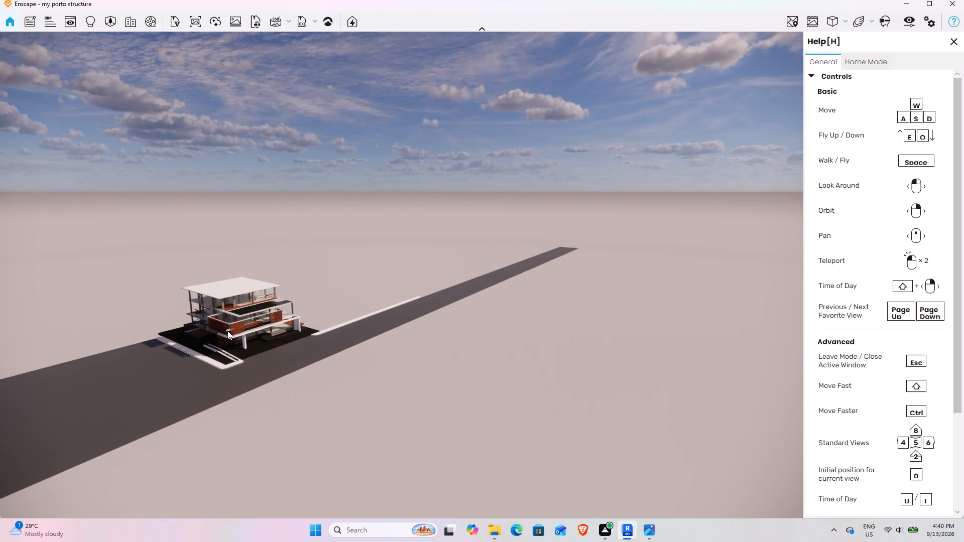
shift+scroll(224, 331, up, 1)
shift+middle_drag(223, 331, 402, 275)
shift+middle_drag(179, 321, 406, 275)
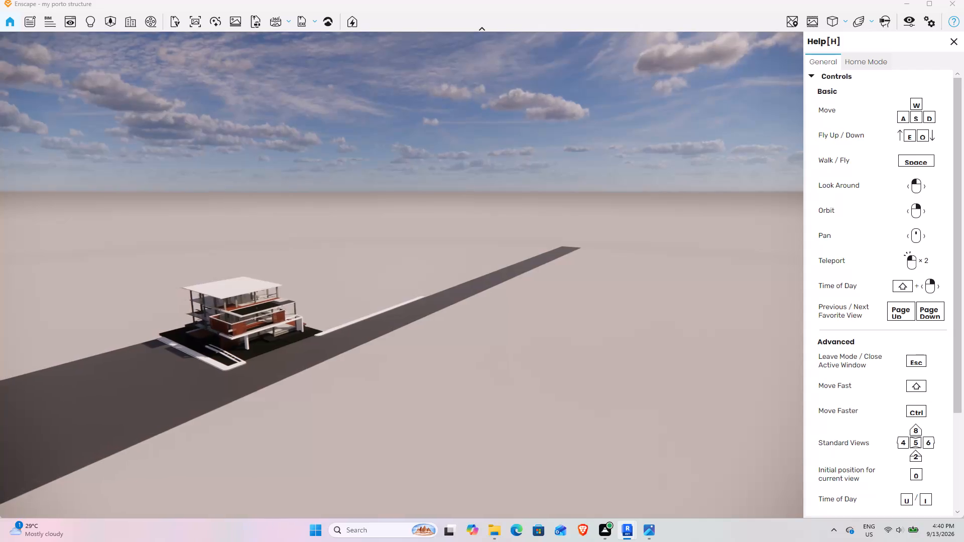
shift+middle_drag(406, 275, 402, 275)
shift+middle_drag(18, 380, 402, 275)
ctrl+middle_drag(55, 406, 402, 275)
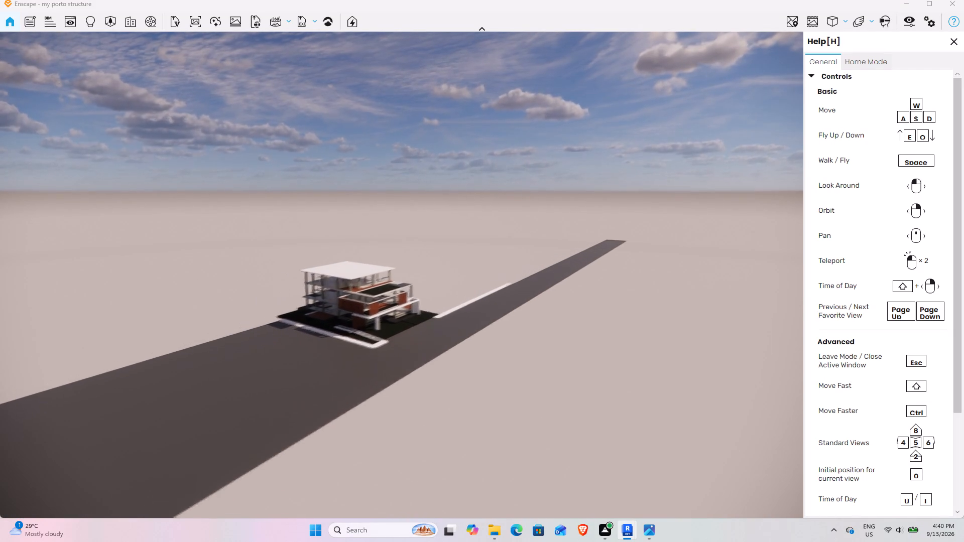
ctrl+middle_drag(402, 275, 402, 275)
ctrl+middle_drag(364, 336, 402, 275)
ctrl+scroll(402, 255, up, 5)
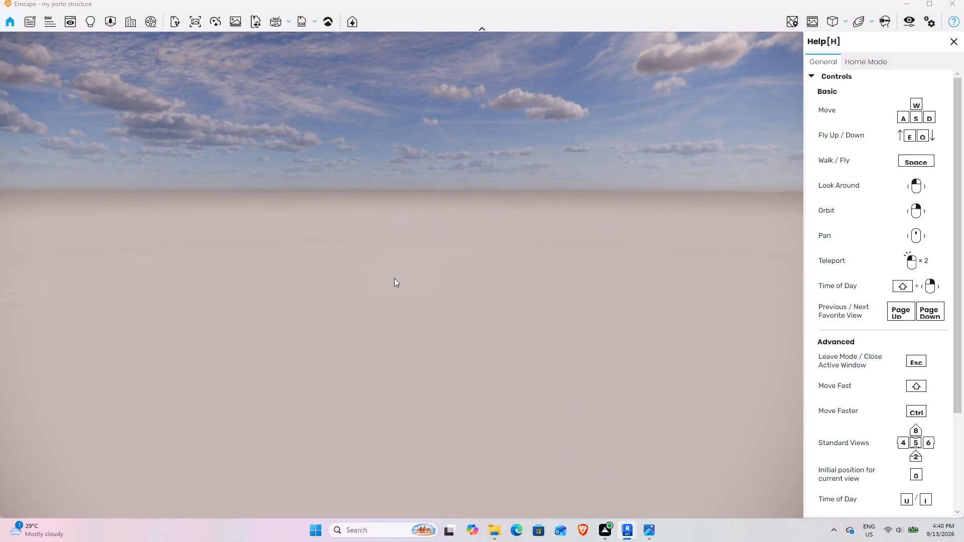
ctrl+scroll(392, 281, down, 3)
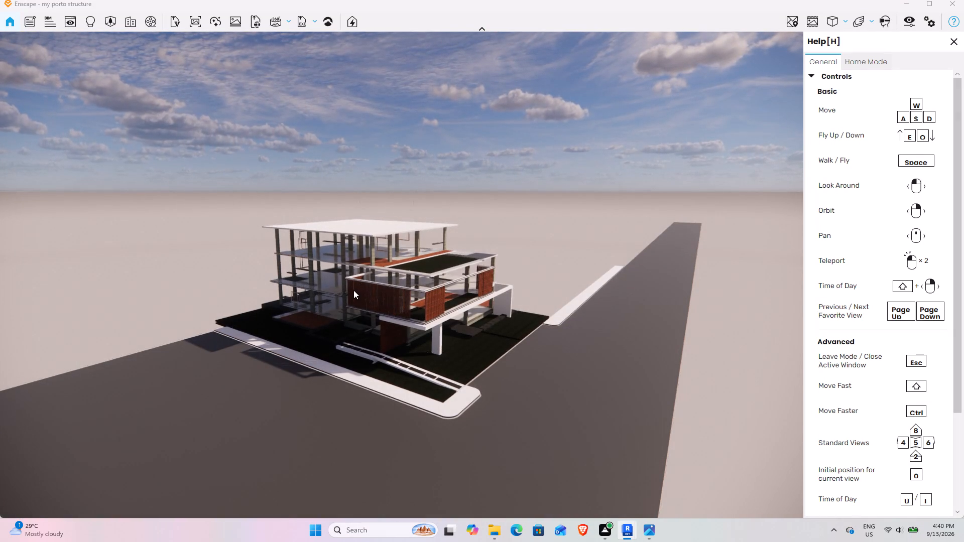
shift+scroll(353, 290, up, 4)
shift+scroll(353, 290, down, 1)
right_drag(314, 321, 405, 273)
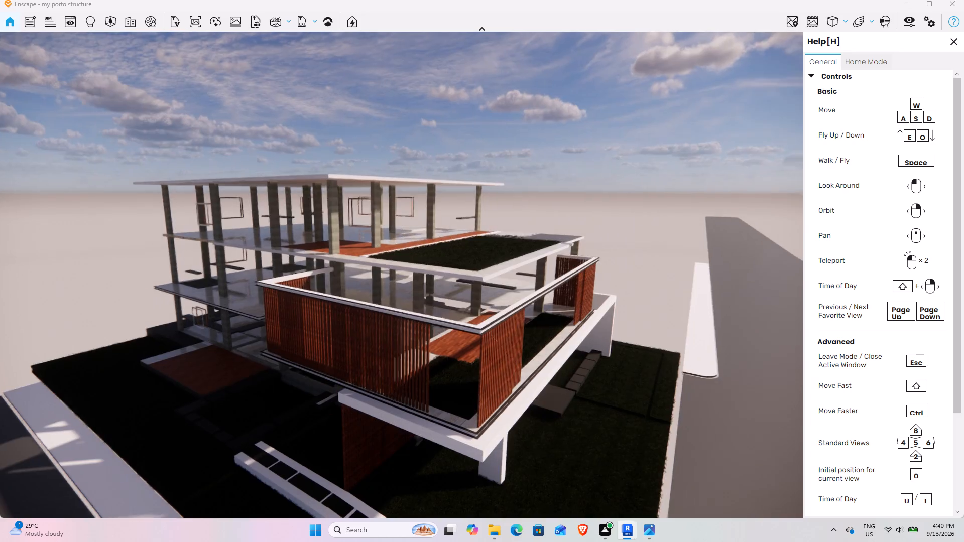
right_drag(405, 273, 402, 275)
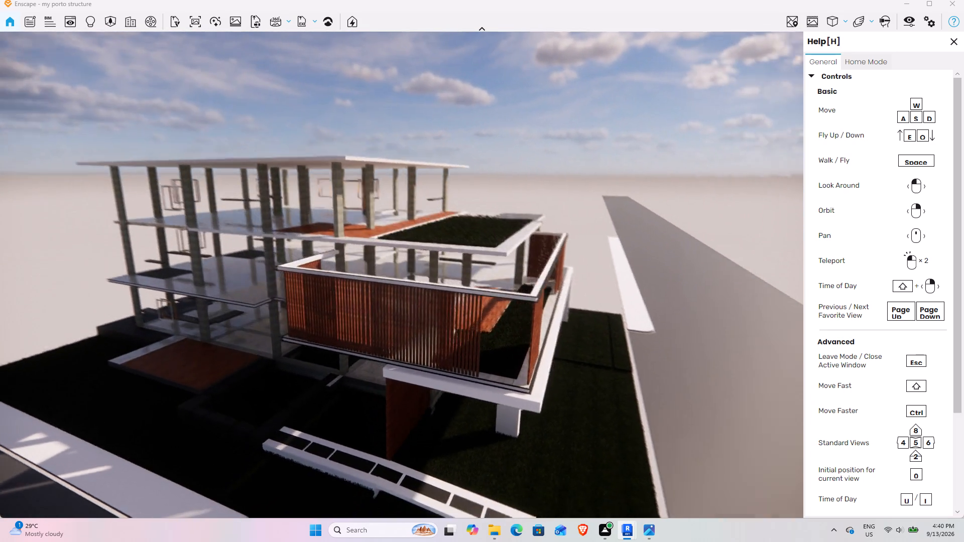
right_drag(402, 275, 401, 275)
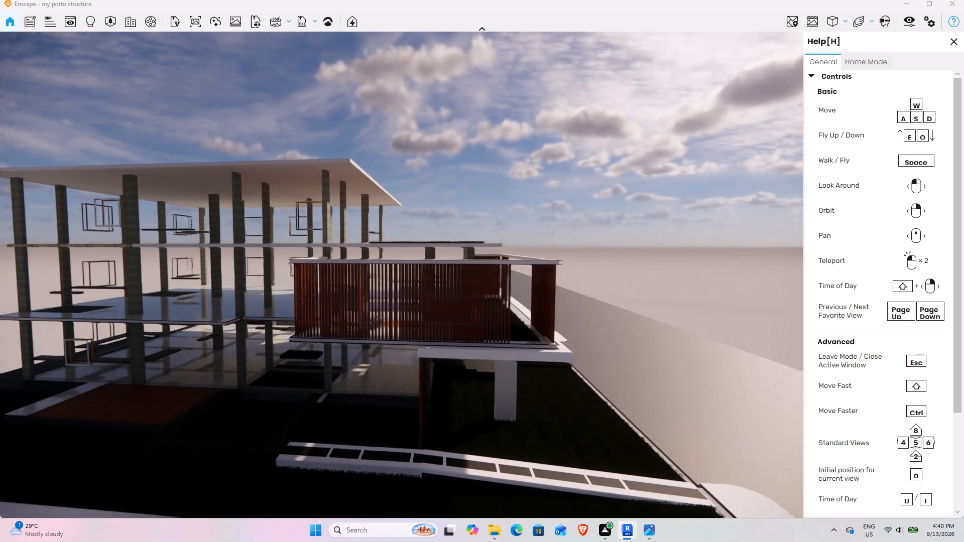
right_drag(401, 275, 401, 274)
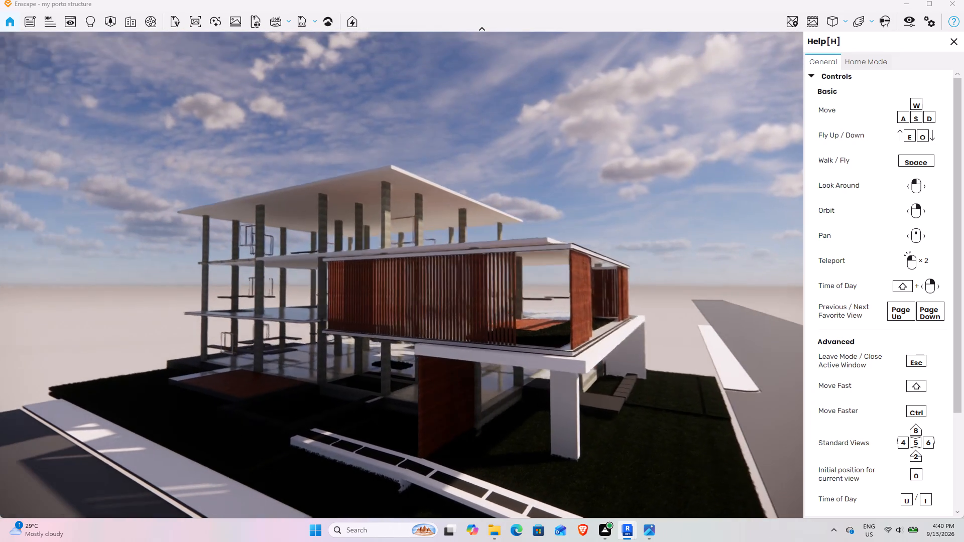
right_drag(401, 274, 403, 275)
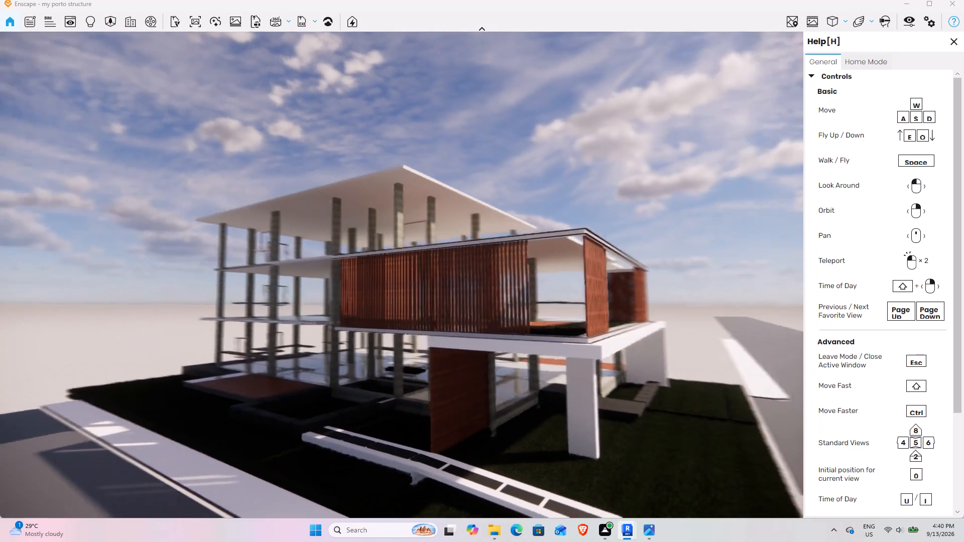
right_drag(403, 275, 401, 275)
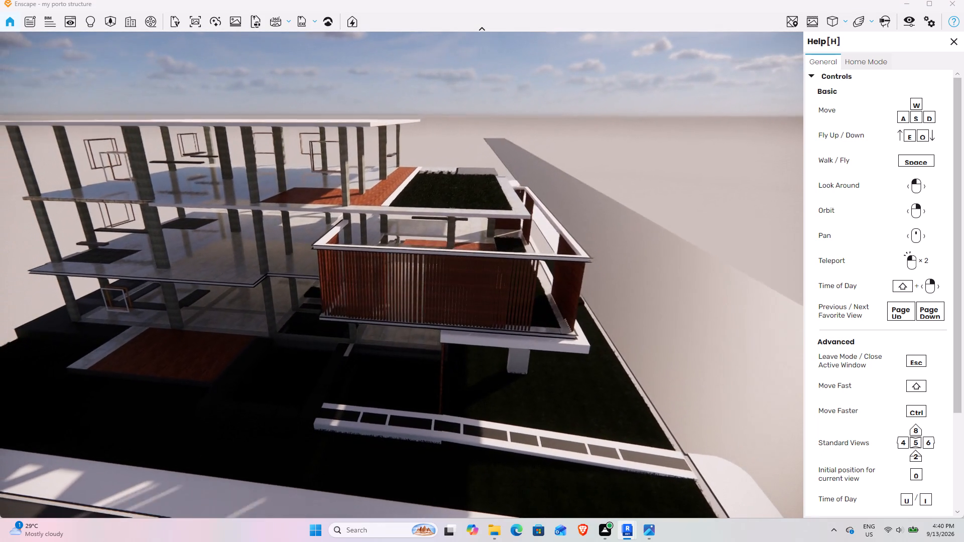
right_drag(401, 275, 402, 275)
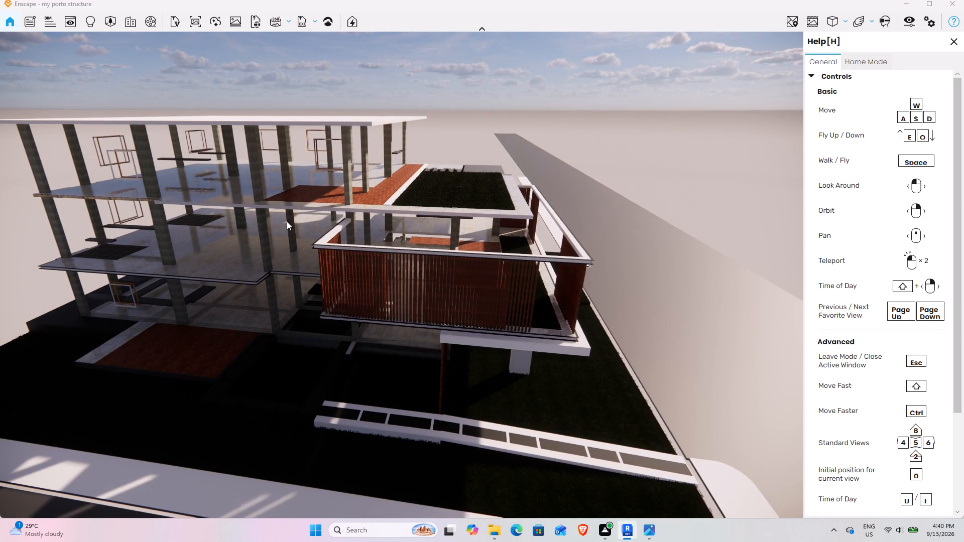
Inspect the rendered roof, upper terraces and front columns from above and from street level, then return to Revit.
right_drag(381, 184, 400, 273)
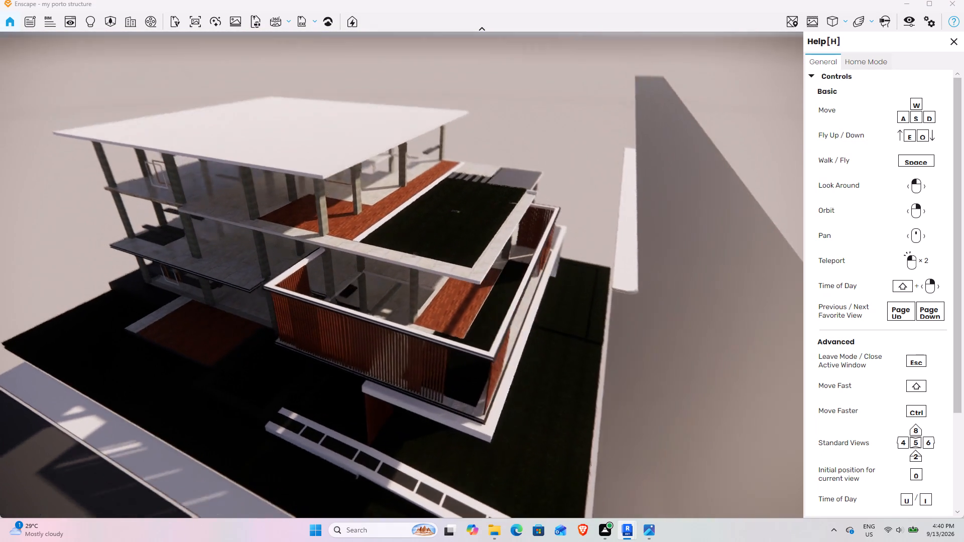
right_drag(400, 273, 401, 274)
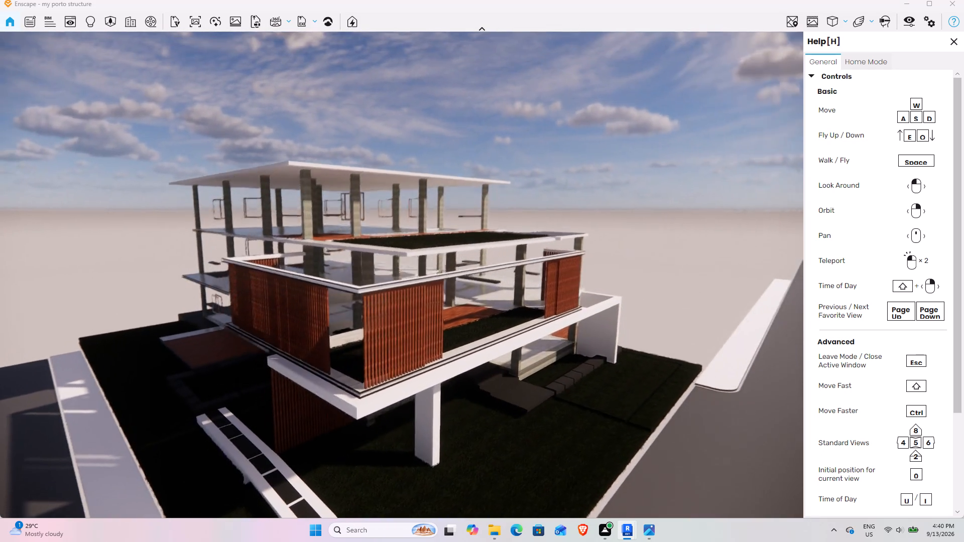
right_drag(401, 274, 400, 275)
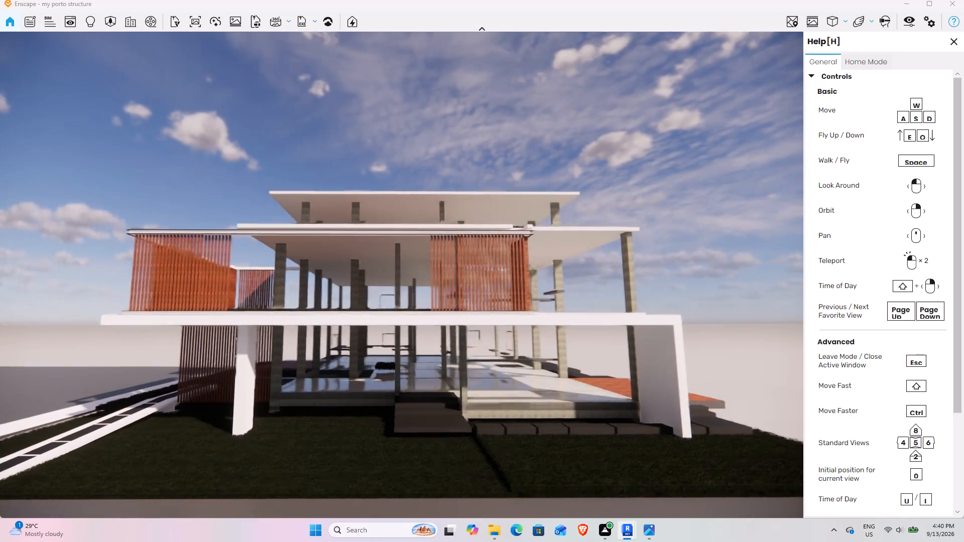
right_drag(400, 275, 403, 275)
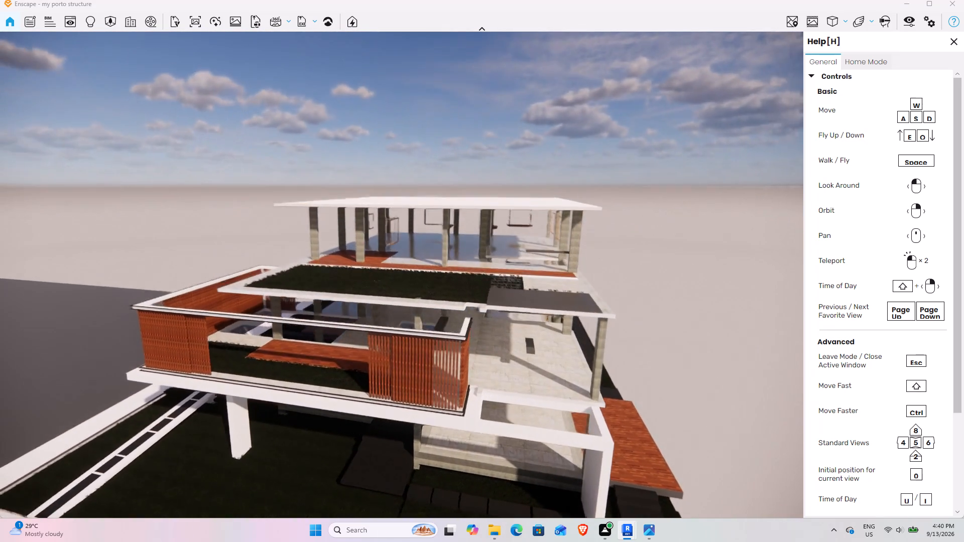
right_drag(403, 275, 403, 275)
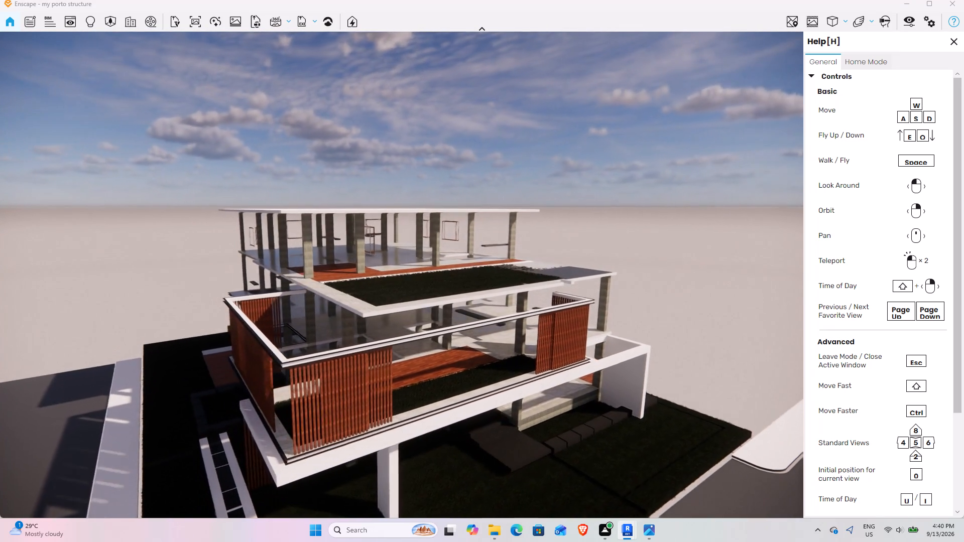
right_drag(403, 275, 402, 275)
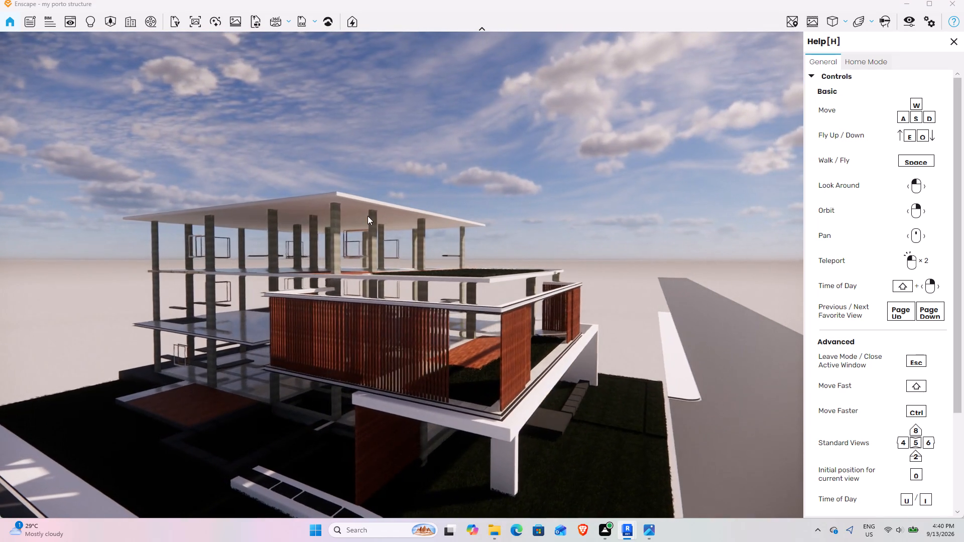
scroll(378, 283, down, 5)
right_drag(350, 315, 403, 275)
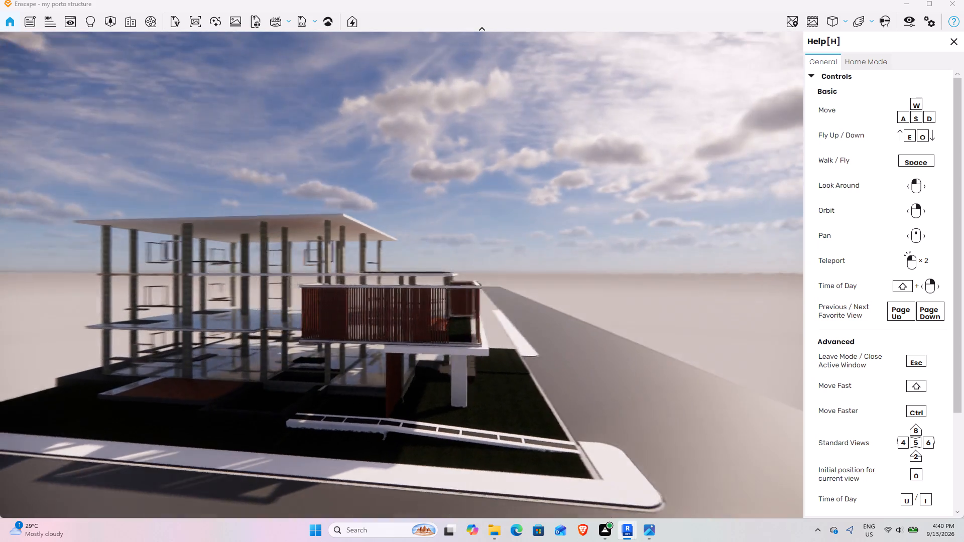
right_drag(403, 275, 401, 275)
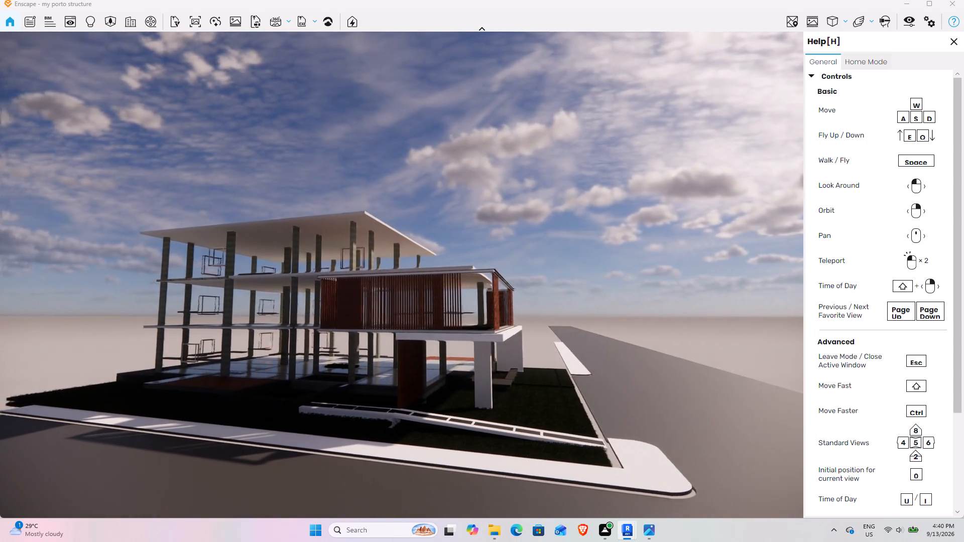
right_drag(401, 275, 402, 275)
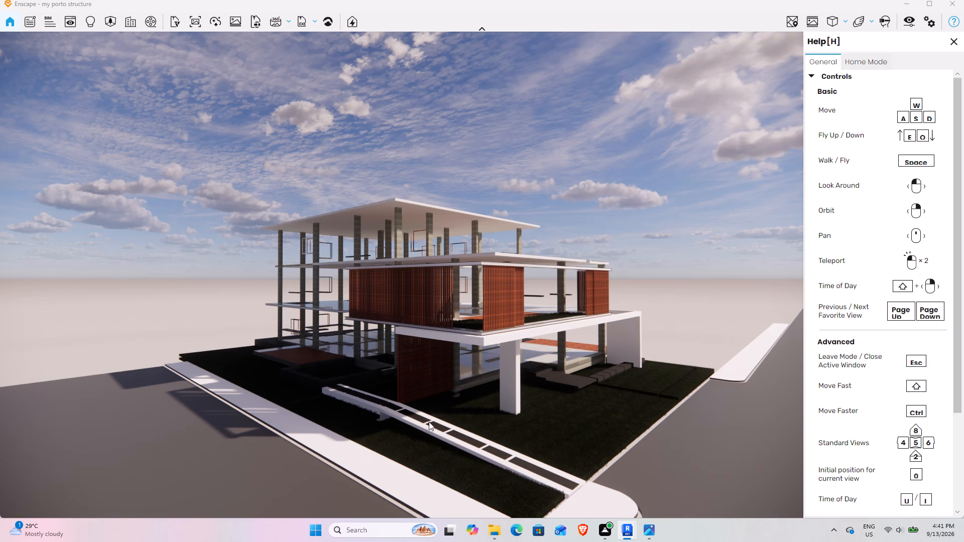
scroll(435, 265, up, 3)
scroll(448, 317, up, 5)
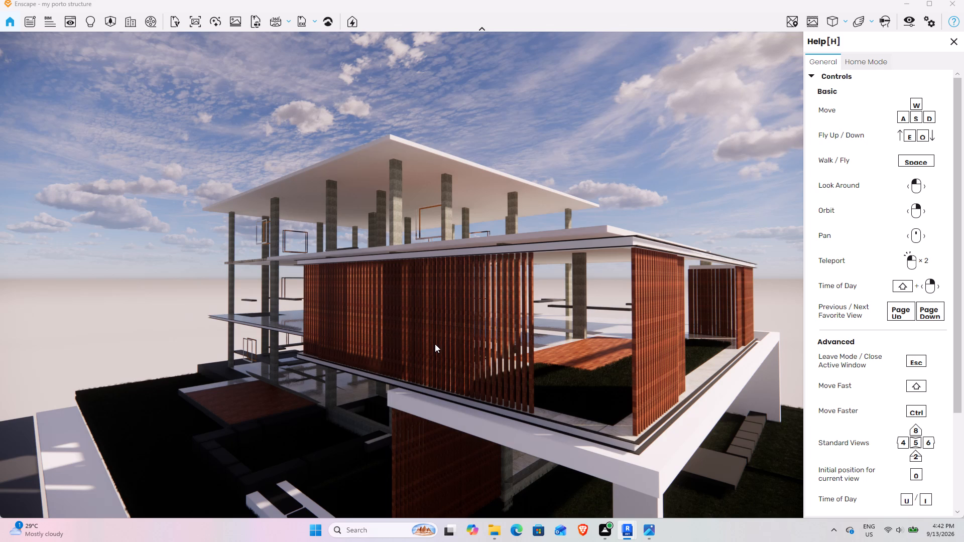
scroll(500, 321, down, 7)
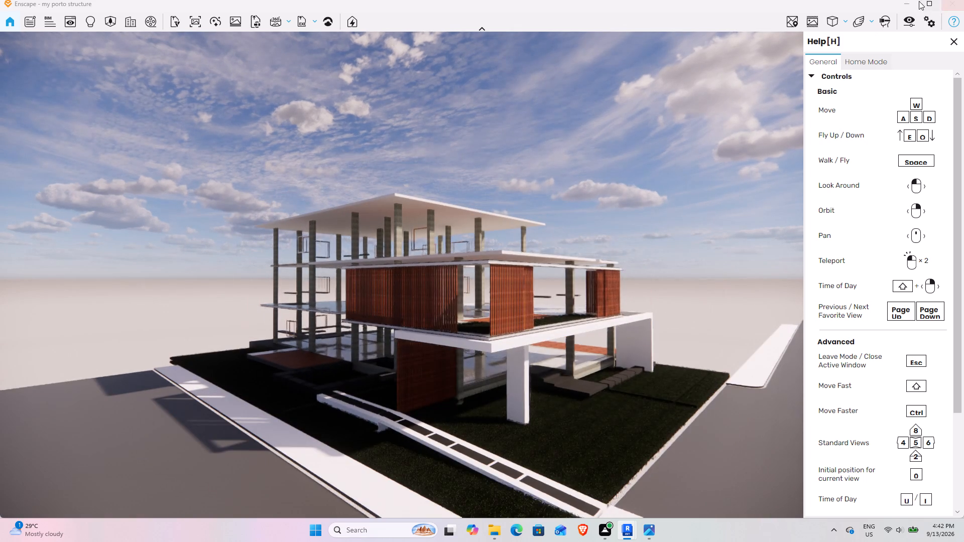
click(900, 5)
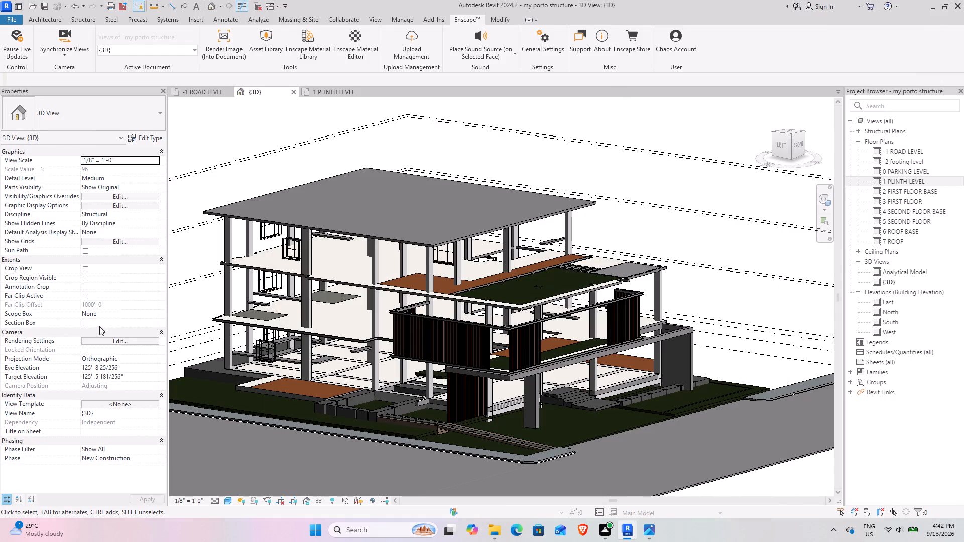
Turn on the 3D view's section box and lower its top face to cut away the house's upper floors.
click(82, 323)
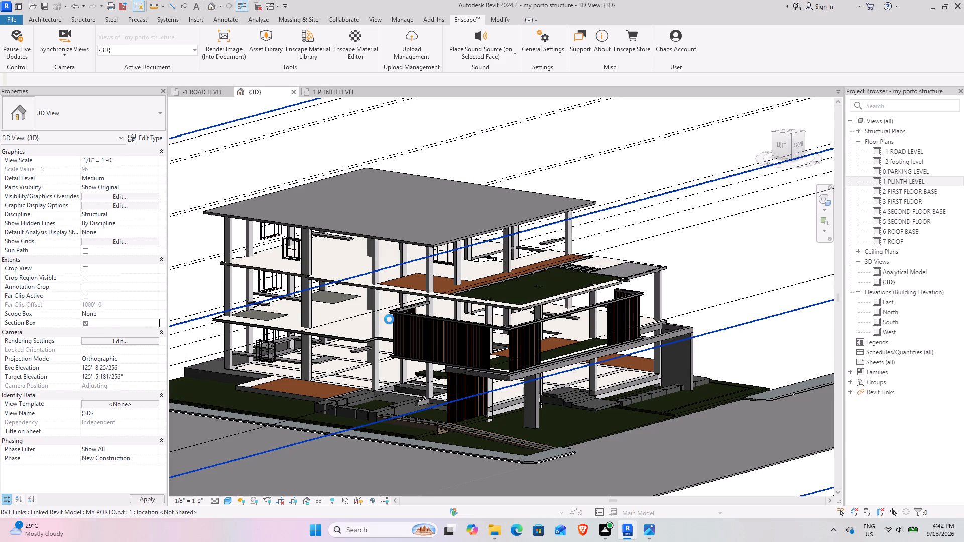
scroll(447, 397, down, 10)
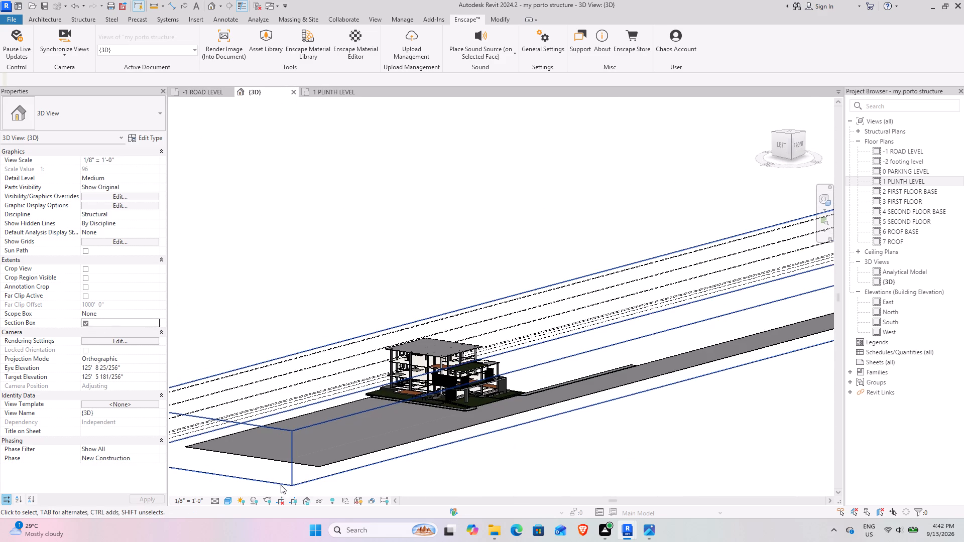
click(292, 485)
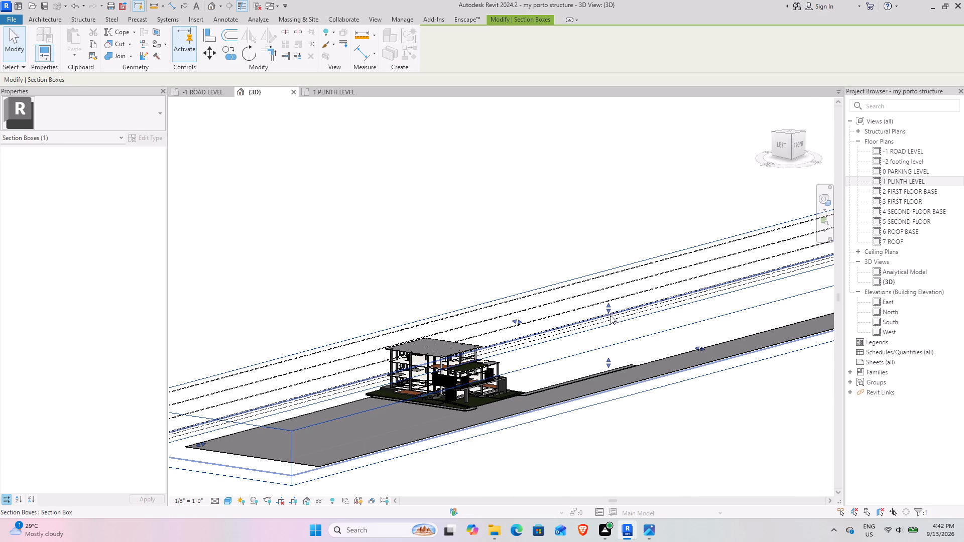
drag(609, 307, 610, 339)
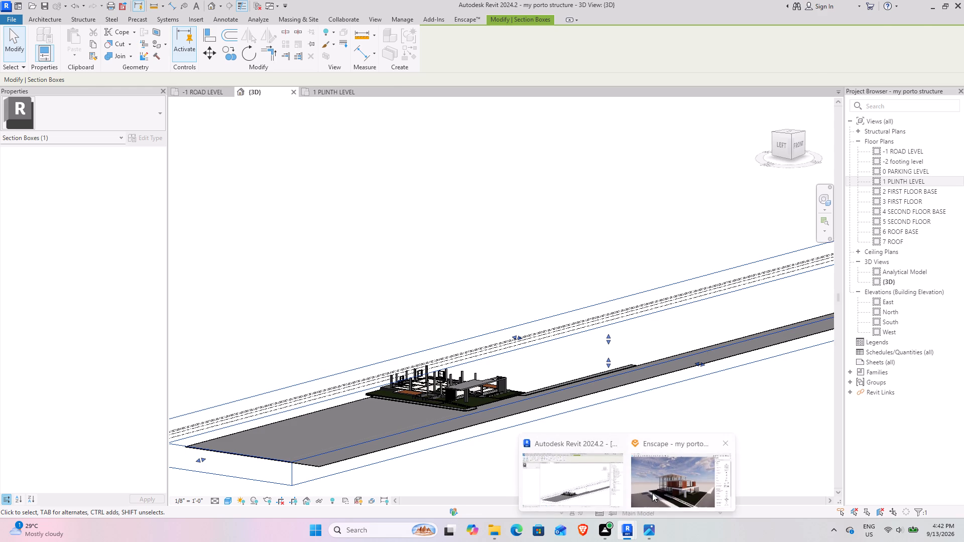
Check the house in Enscape for the section-box cut, orbiting to an elevated view, then return to Revit and deselect the section box.
click(652, 493)
right_drag(469, 274, 402, 275)
right_drag(431, 283, 432, 284)
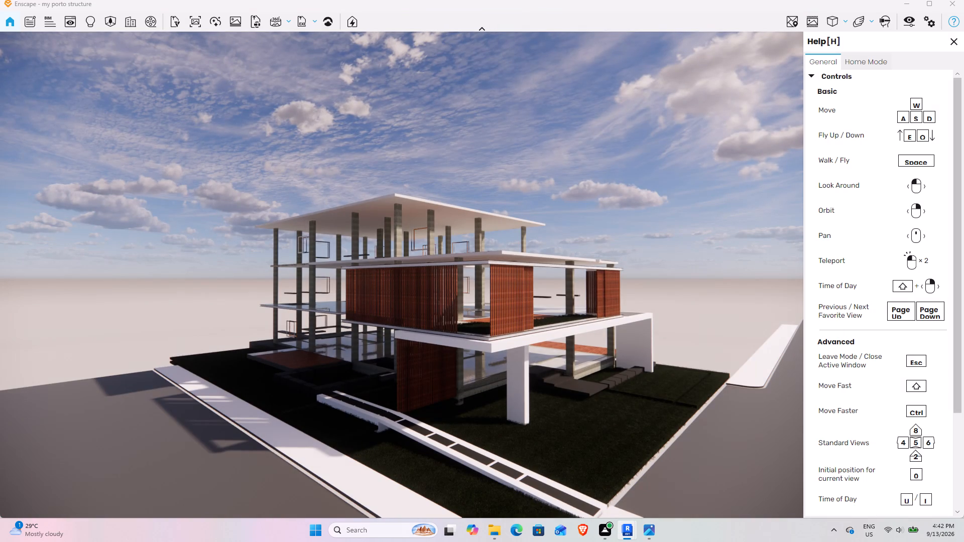
right_drag(432, 284, 402, 275)
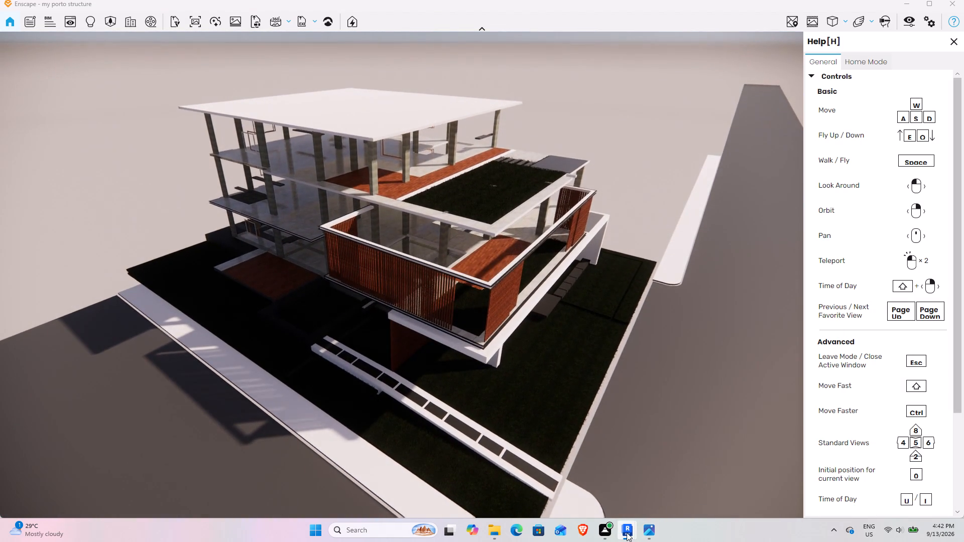
click(541, 481)
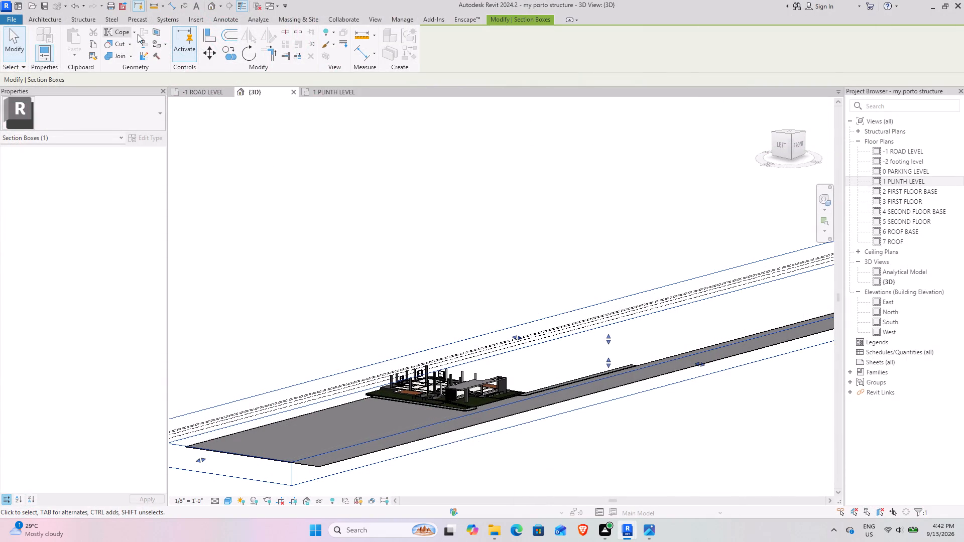
click(464, 17)
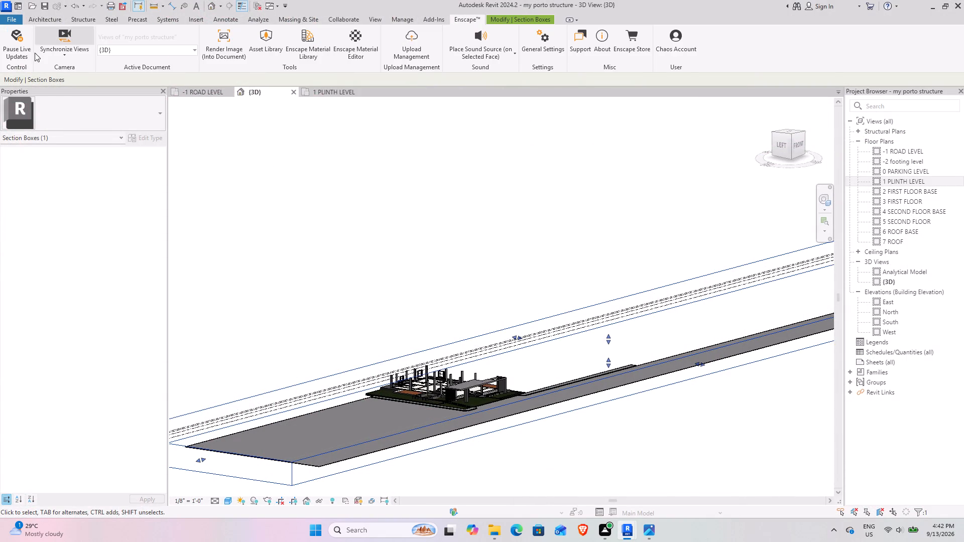
click(419, 246)
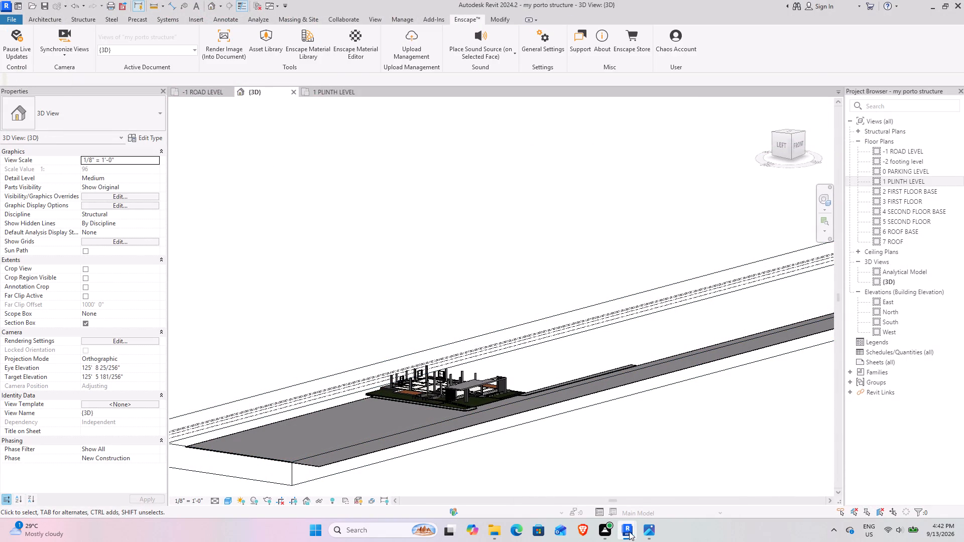
Re-examine the house in Enscape from below, from the street corner and from slightly above, then return to Revit's 3D view.
click(653, 501)
right_drag(495, 347, 400, 275)
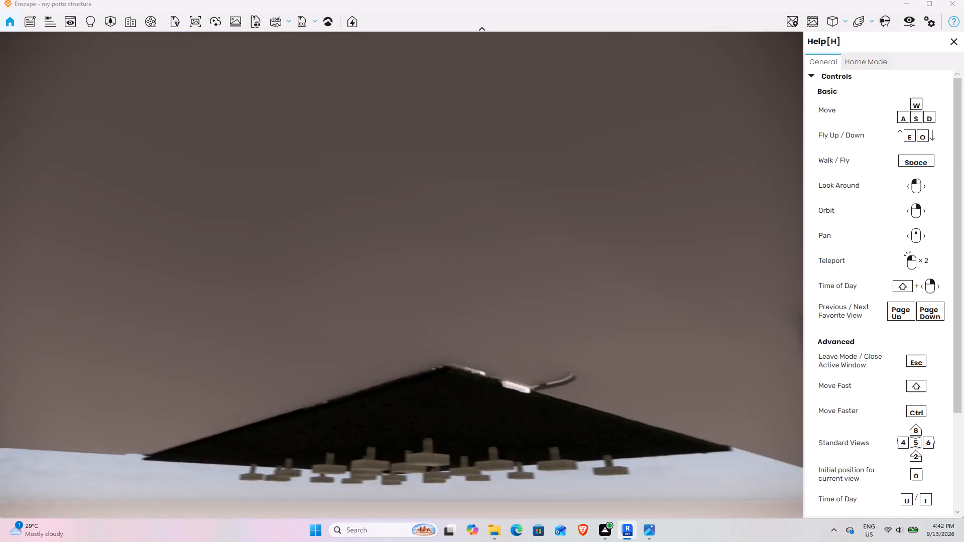
right_drag(400, 275, 402, 276)
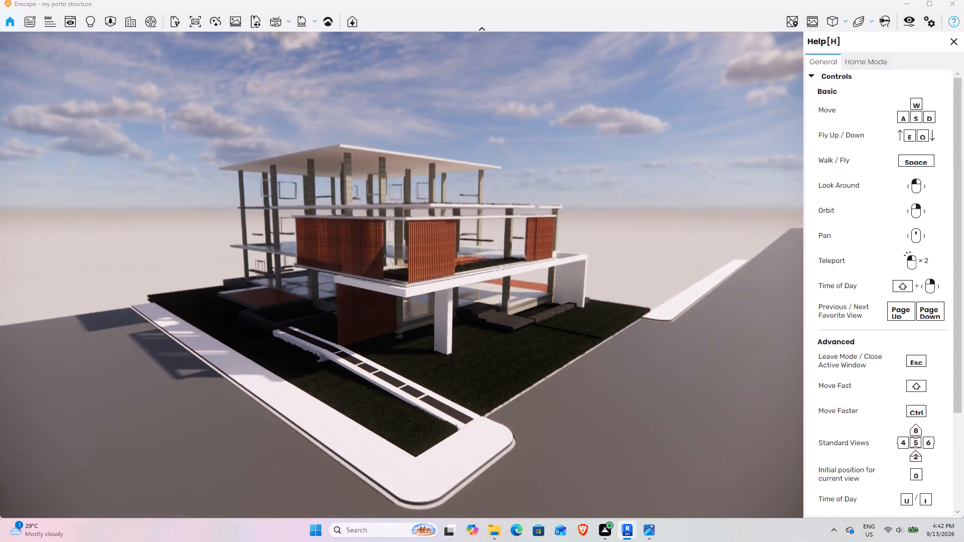
right_drag(402, 276, 402, 275)
right_drag(465, 272, 401, 275)
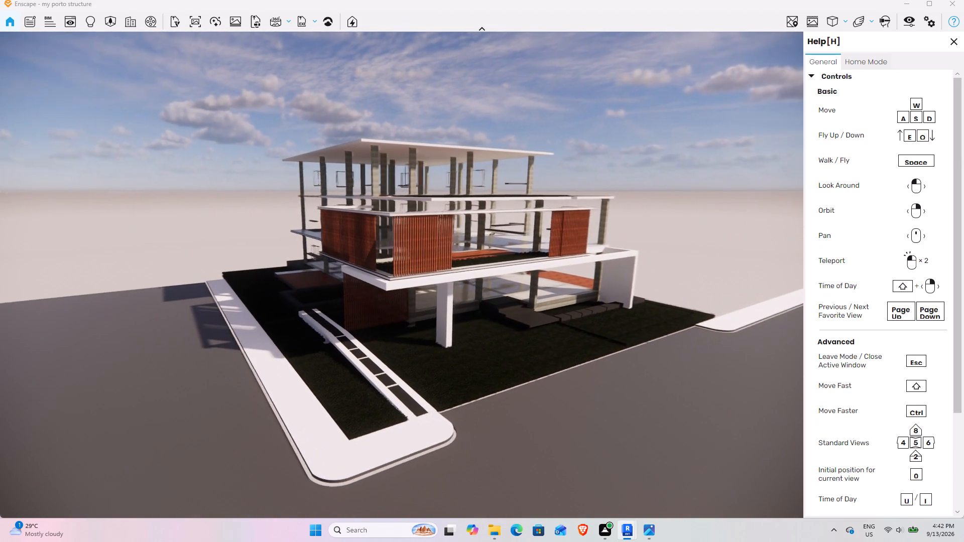
right_drag(401, 275, 402, 275)
right_drag(465, 272, 465, 272)
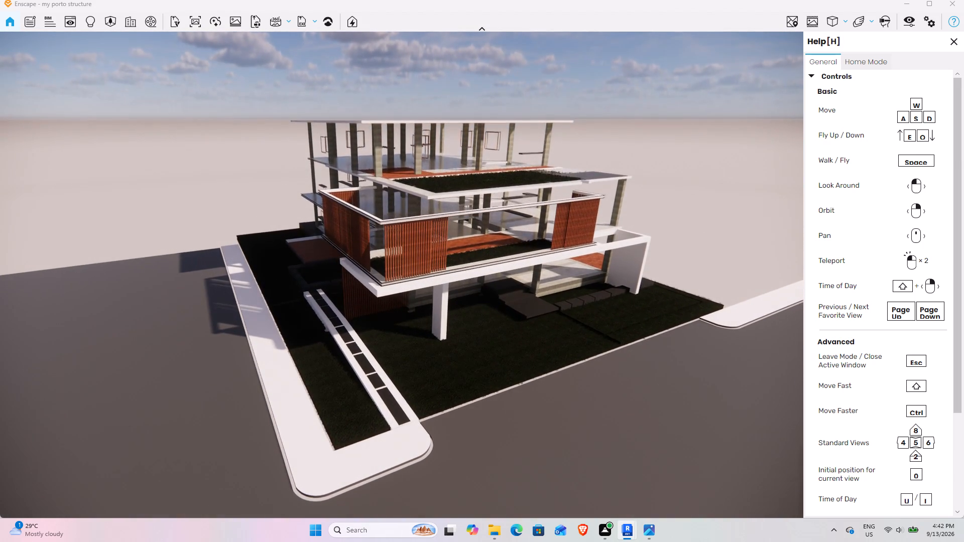
right_drag(465, 272, 402, 275)
click(905, 9)
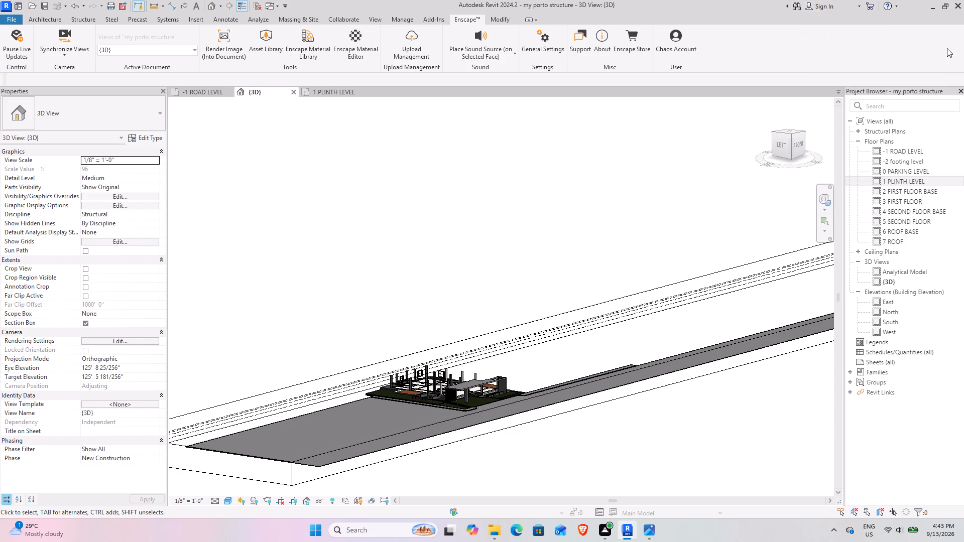
click(923, 0)
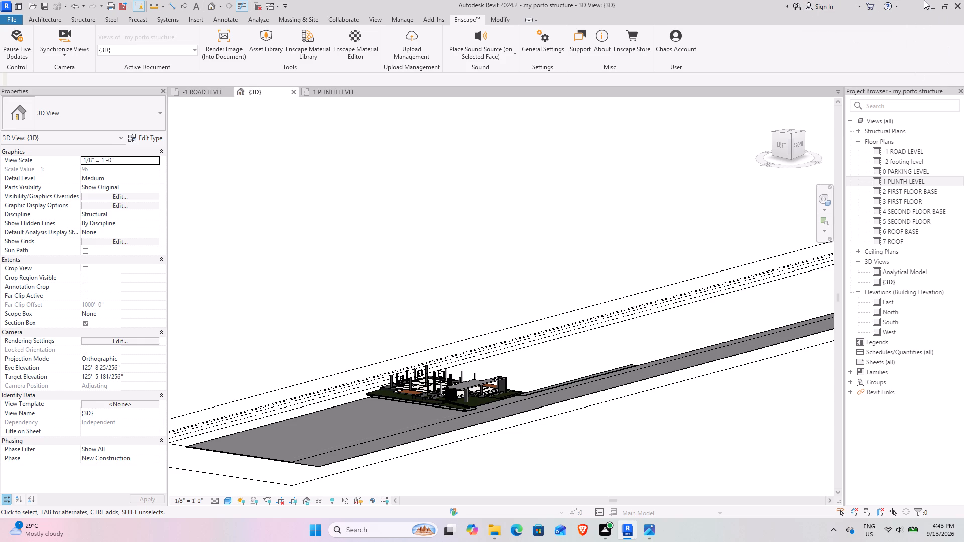
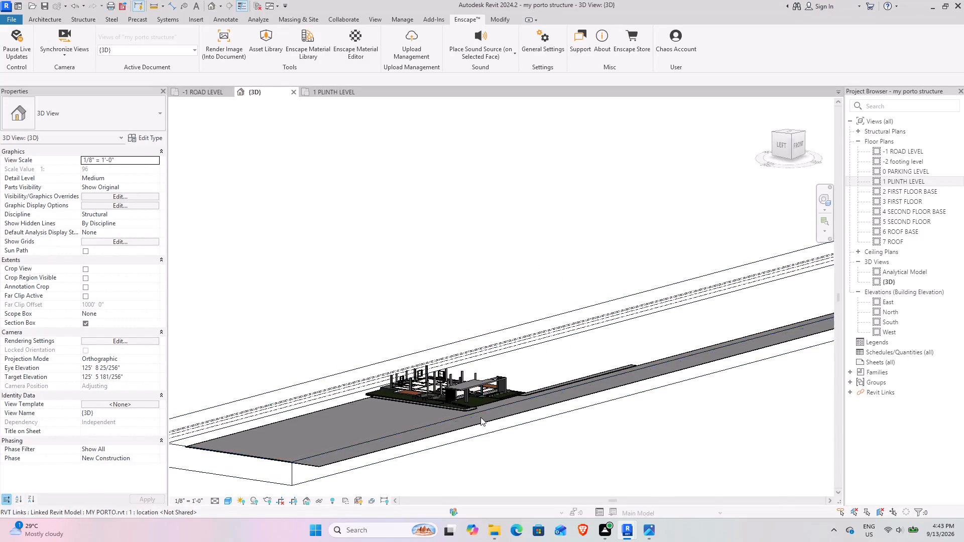
Switch from the Revit 3D view to the Enscape rendering of the porto structure model.
scroll(474, 417, up, 7)
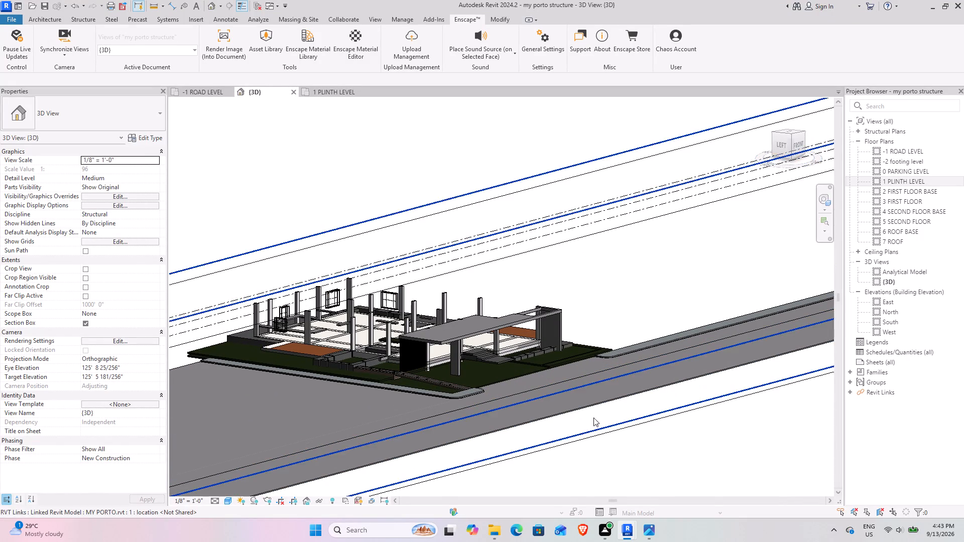
right_drag(493, 401, 493, 370)
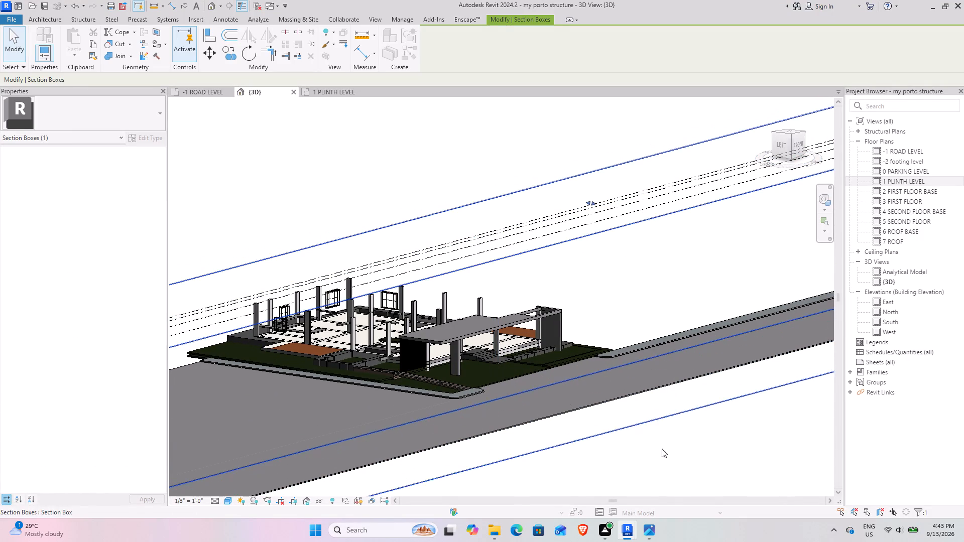
click(665, 498)
Examine the building's front corner from low angles, including the timber slat screens, cantilevered slab and white column.
right_drag(523, 382, 400, 272)
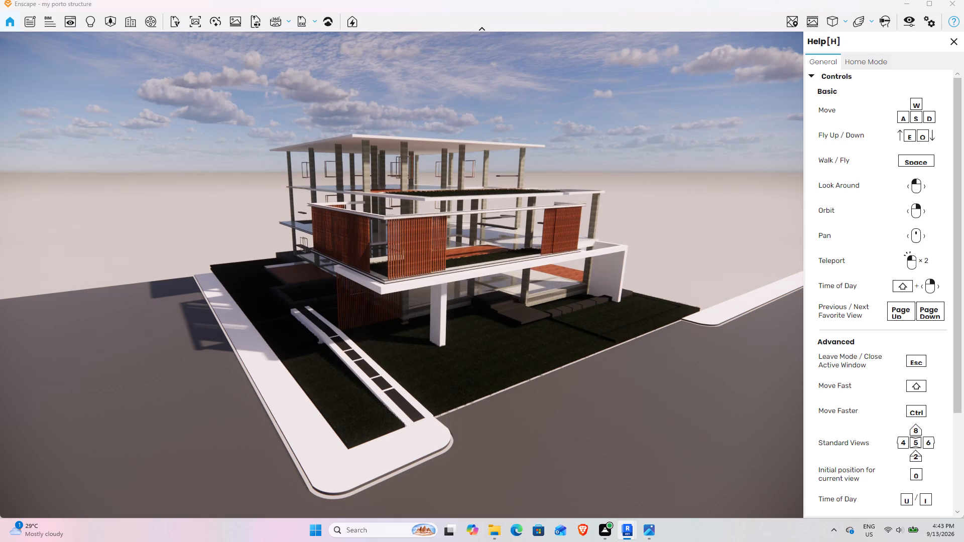
right_drag(400, 272, 402, 275)
right_drag(503, 346, 402, 275)
right_drag(501, 381, 402, 272)
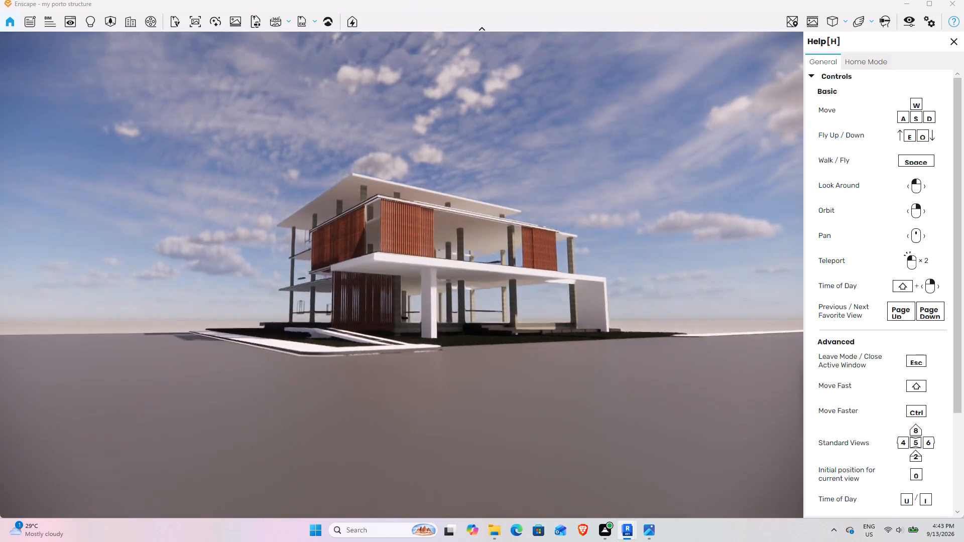
right_drag(402, 272, 402, 275)
scroll(466, 497, up, 3)
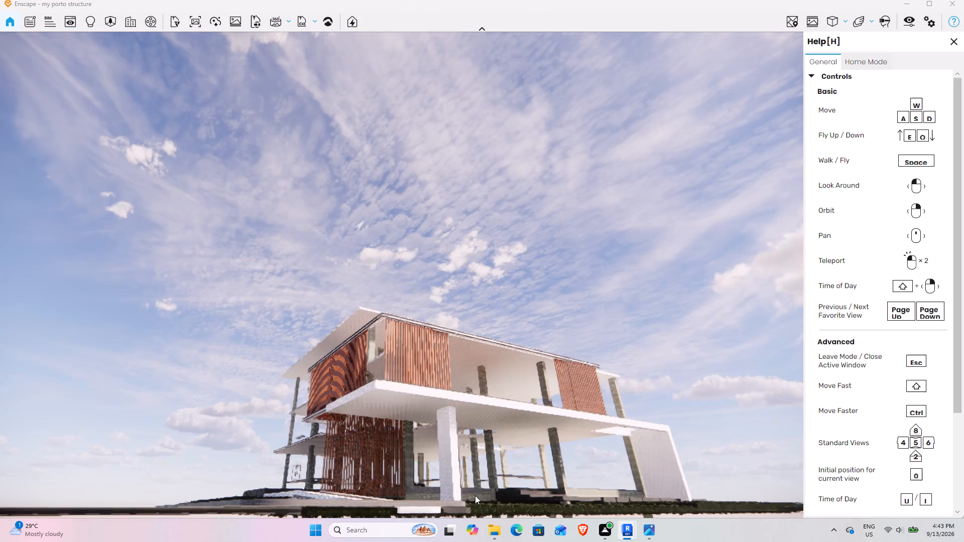
drag(488, 494, 402, 276)
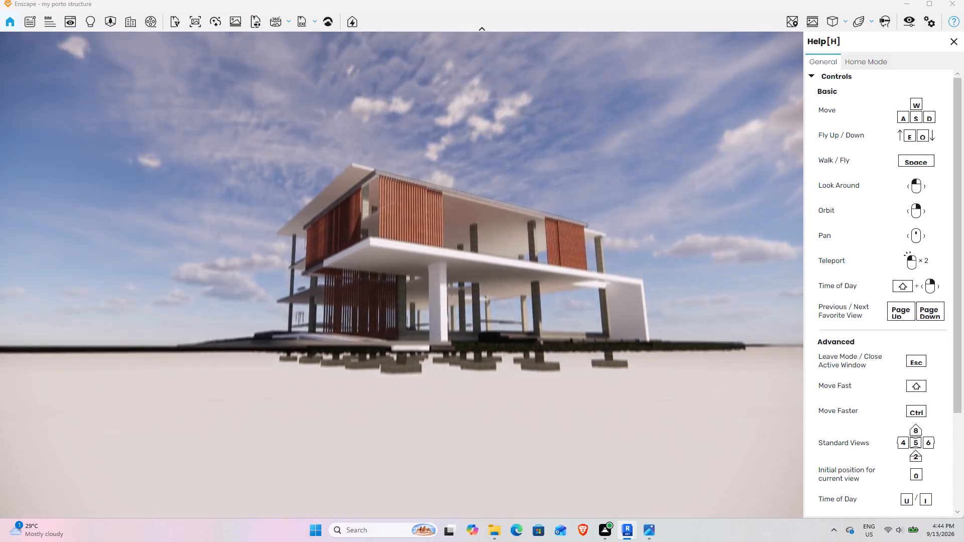
drag(402, 276, 402, 275)
right_drag(488, 399, 402, 275)
right_drag(467, 353, 402, 274)
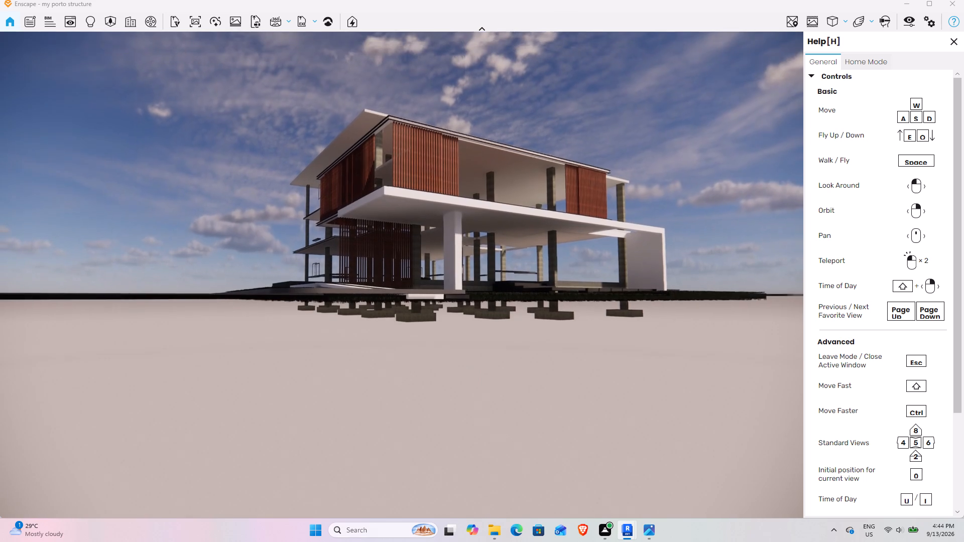
right_drag(402, 274, 402, 275)
scroll(468, 339, up, 2)
right_drag(476, 398, 402, 279)
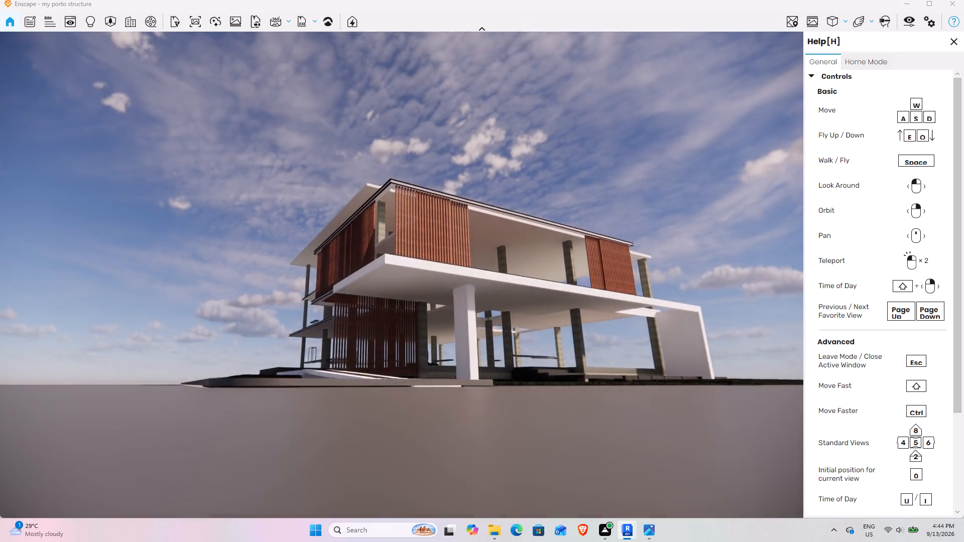
right_drag(402, 279, 402, 275)
scroll(475, 396, up, 3)
drag(481, 396, 402, 279)
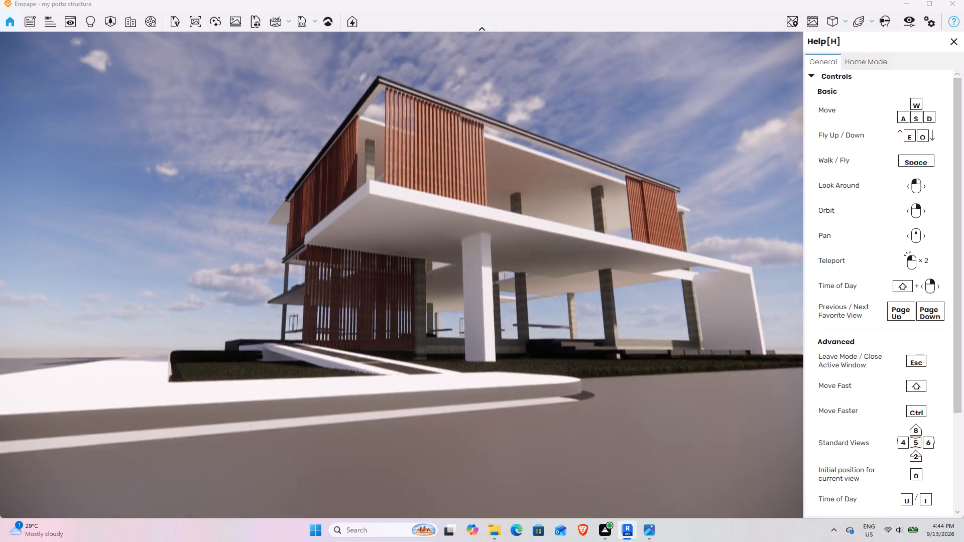
drag(402, 279, 402, 275)
Inspect the concrete footings and column stubs beneath the lawn from below ground level.
right_drag(480, 379, 402, 276)
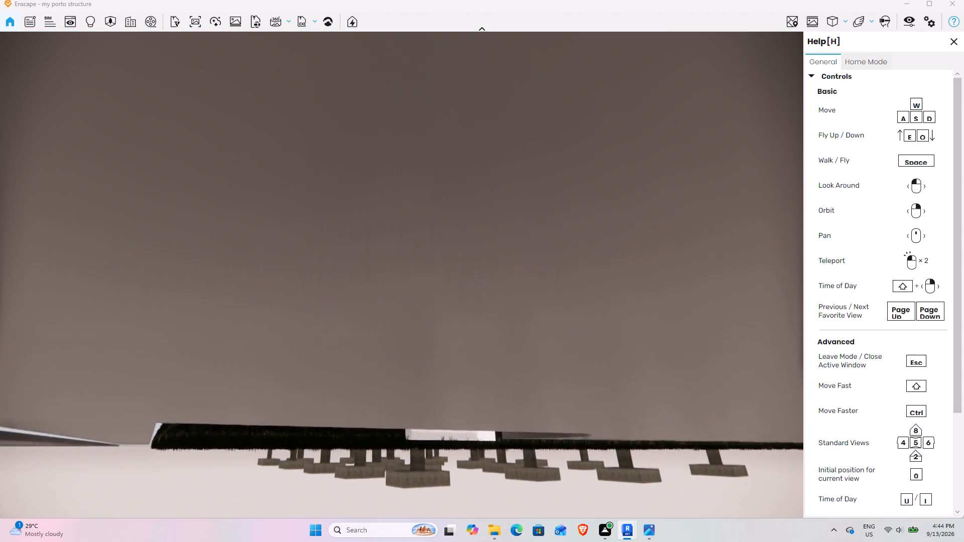
right_drag(402, 276, 402, 275)
drag(471, 421, 402, 275)
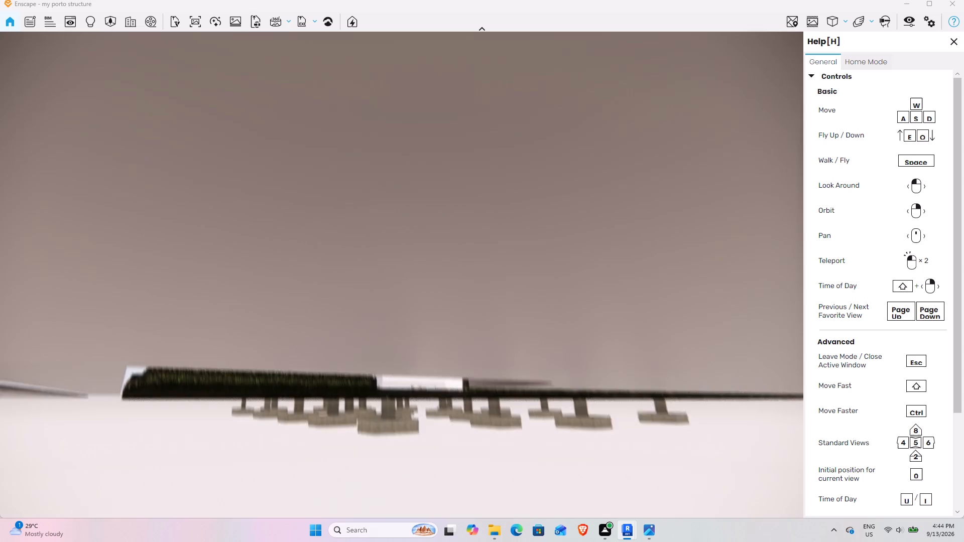
drag(402, 275, 402, 275)
scroll(429, 247, up, 8)
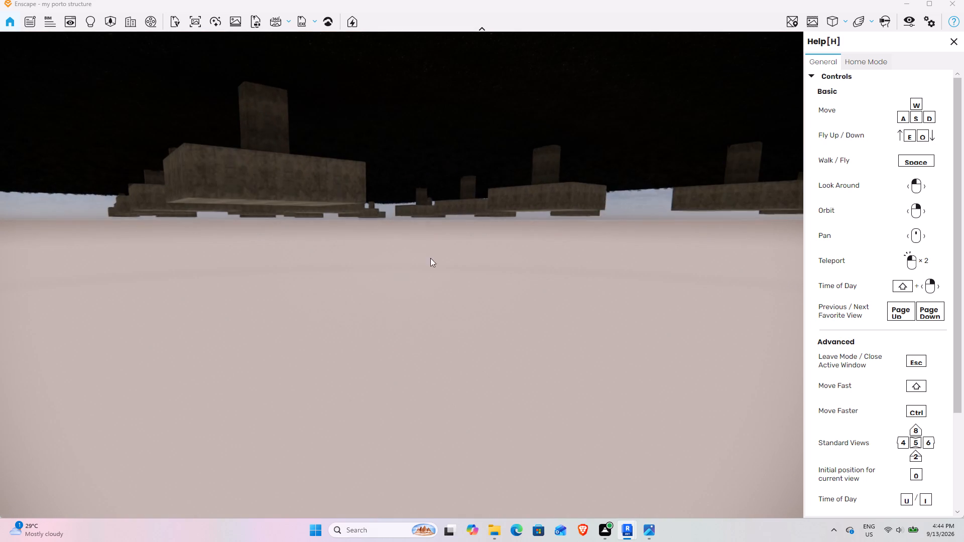
drag(404, 266, 402, 275)
scroll(344, 282, up, 2)
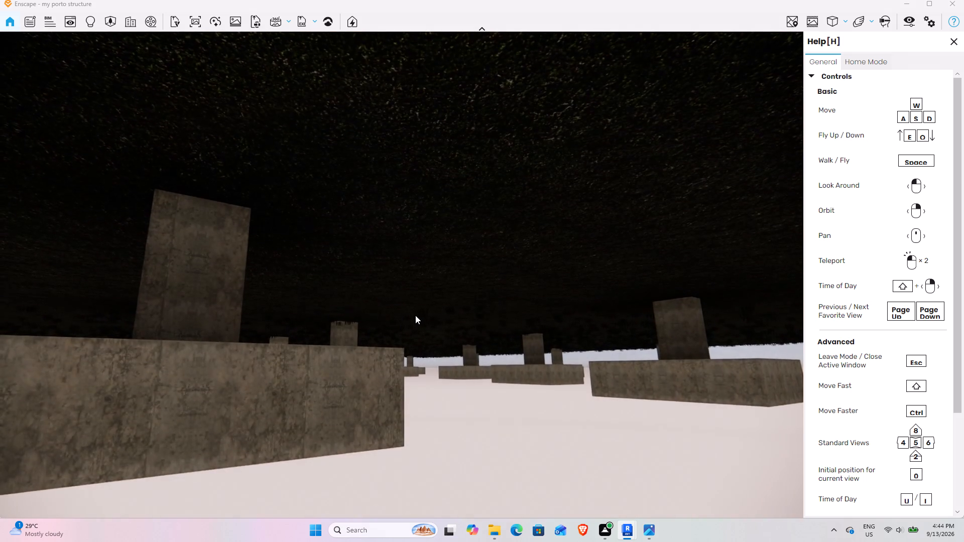
right_drag(419, 306, 402, 275)
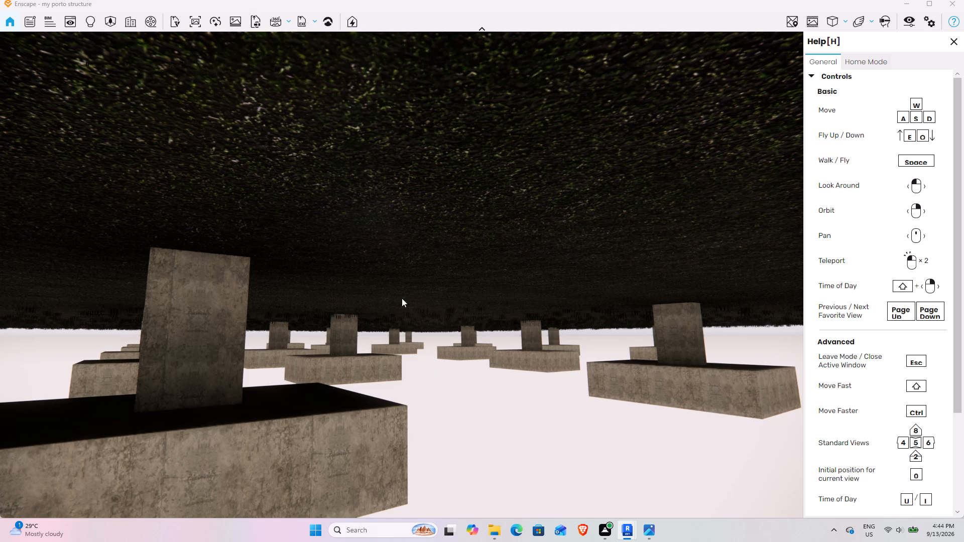
Inspect the front lawn at ground level around the white column, slatted screen and entrance steps.
scroll(376, 313, down, 3)
right_drag(421, 260, 402, 275)
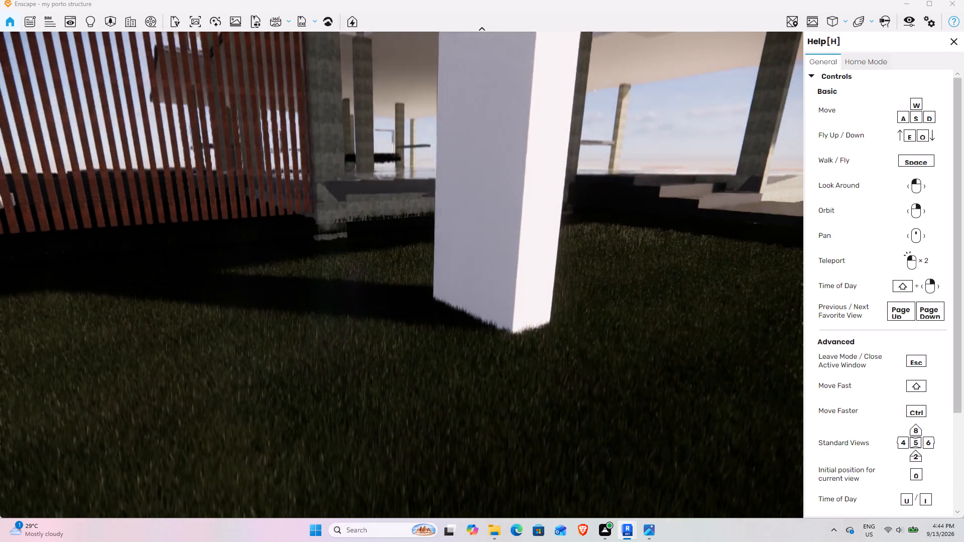
right_drag(402, 275, 402, 275)
right_drag(367, 251, 399, 273)
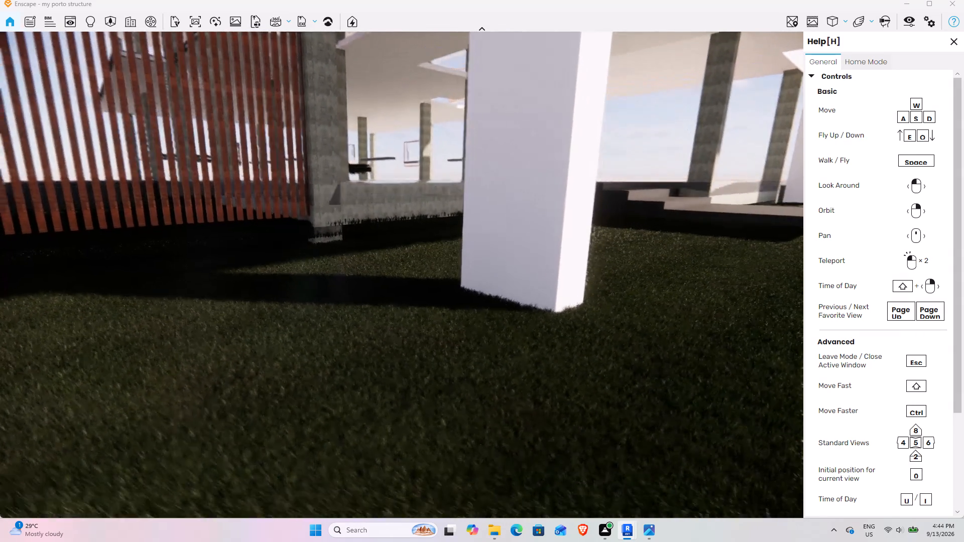
right_drag(399, 273, 402, 275)
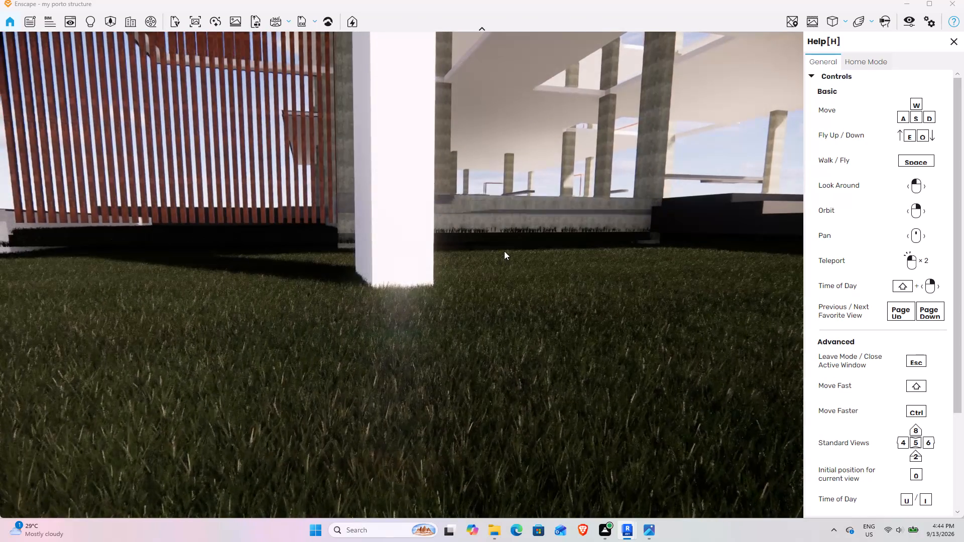
scroll(504, 251, down, 1)
right_drag(490, 366, 402, 276)
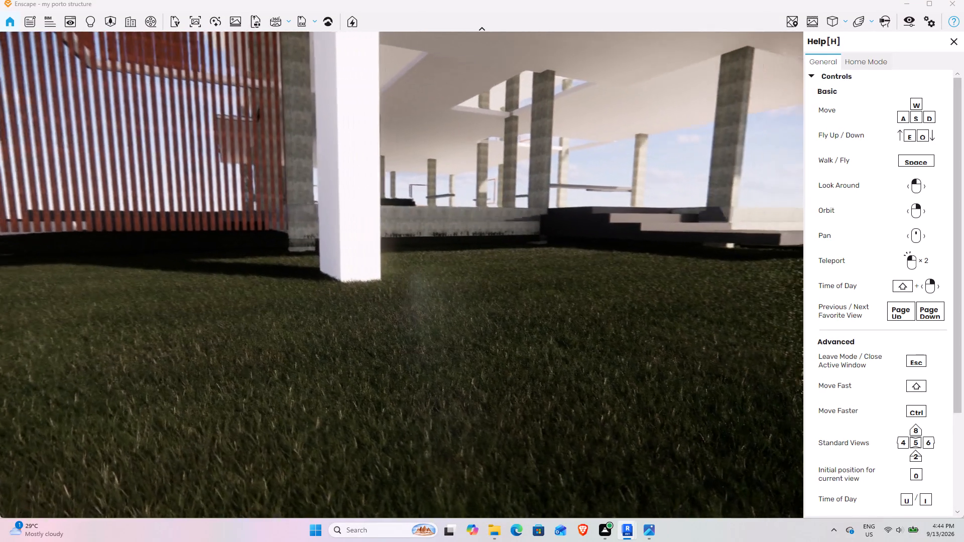
right_drag(402, 276, 402, 275)
right_drag(537, 351, 400, 274)
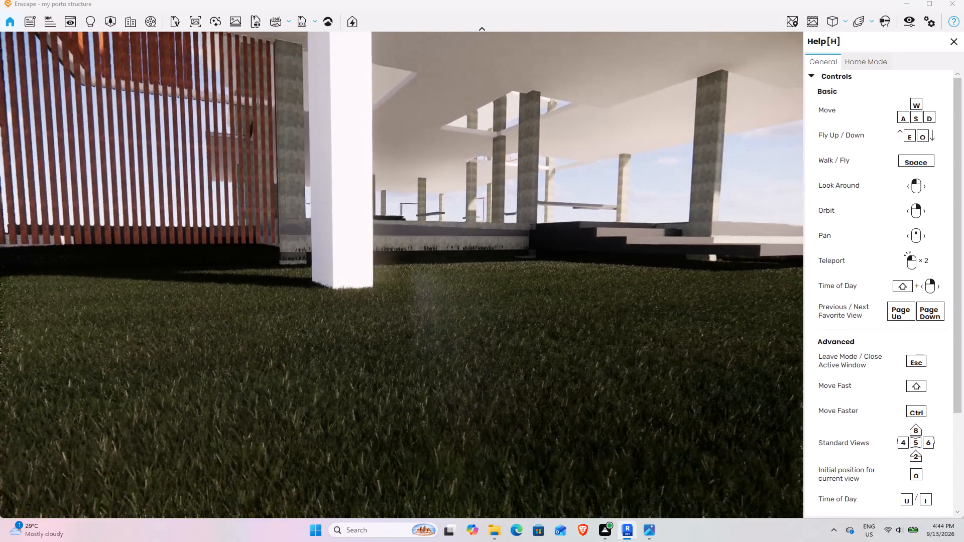
right_drag(400, 274, 399, 275)
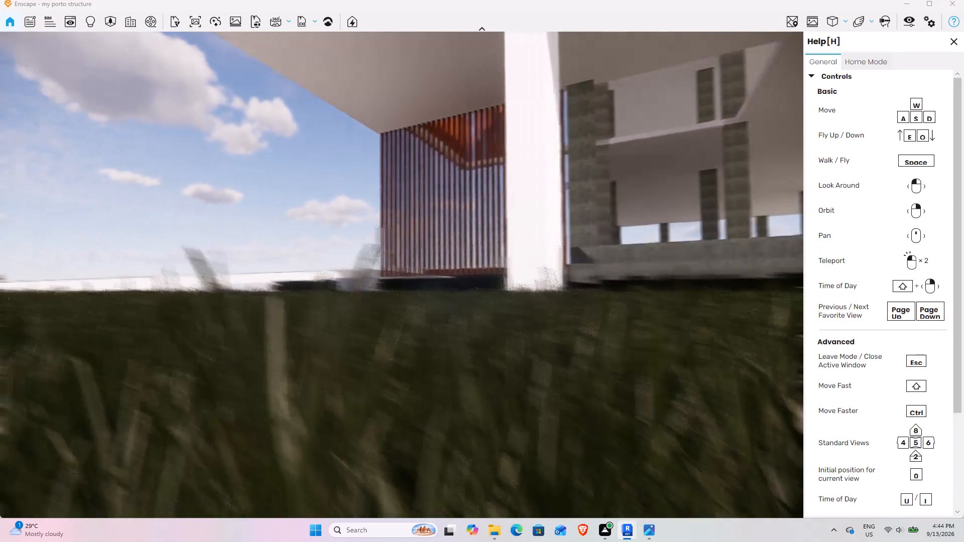
right_drag(399, 275, 408, 275)
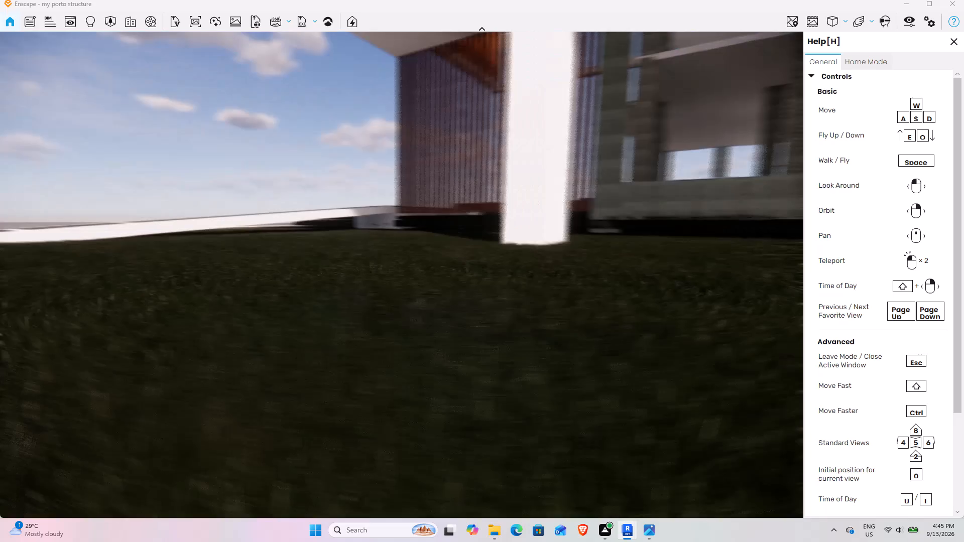
right_drag(408, 275, 402, 275)
right_drag(526, 351, 382, 275)
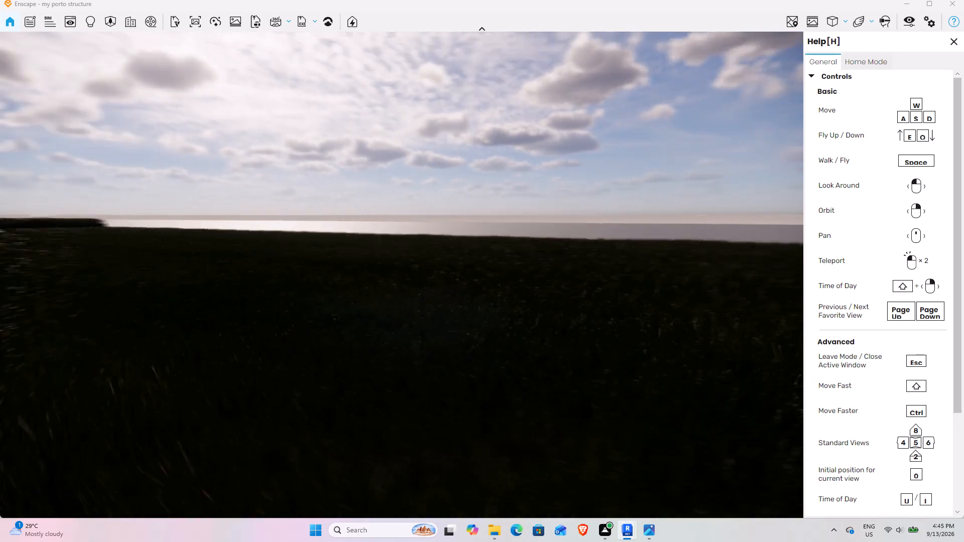
right_drag(382, 275, 402, 275)
right_drag(718, 312, 402, 275)
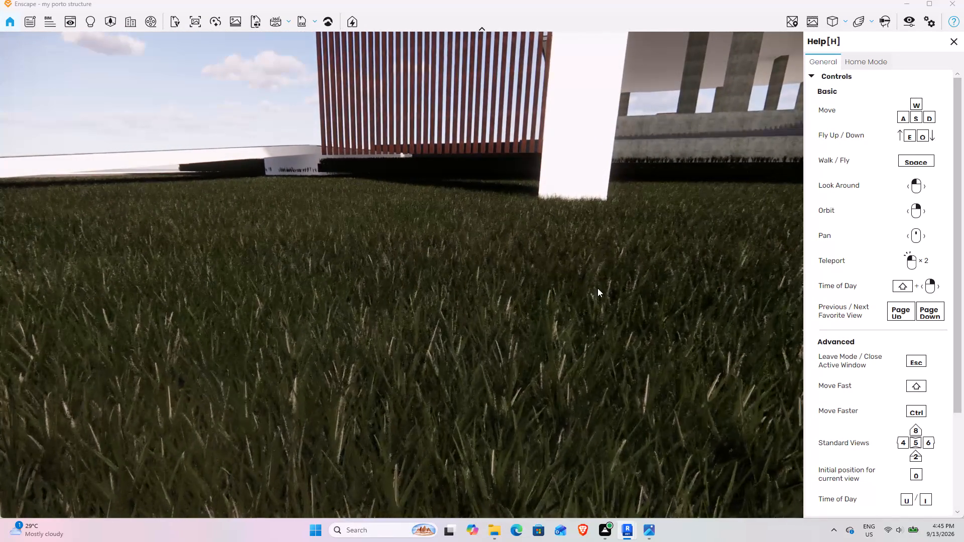
scroll(594, 292, down, 3)
drag(546, 340, 402, 275)
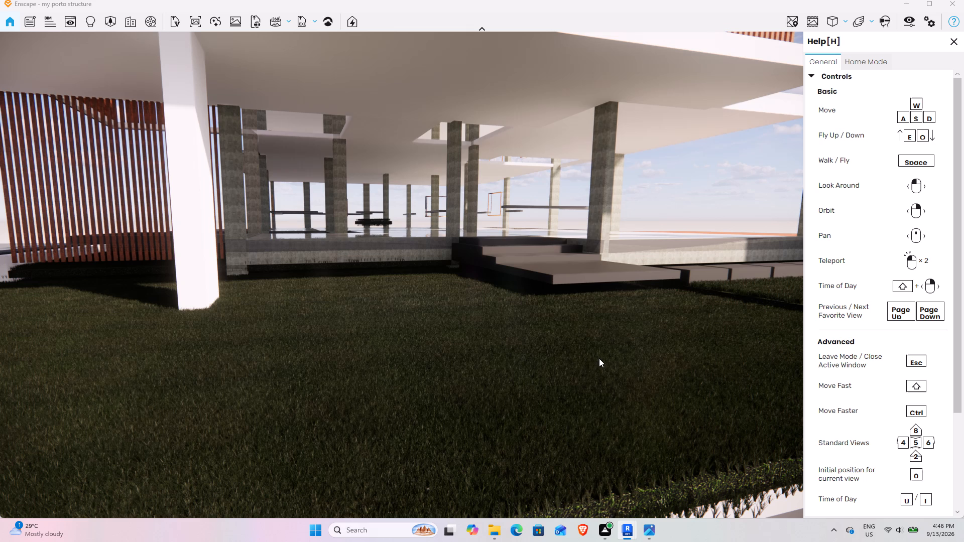
Review the whole front facade, lawn and entrance steps from the road side.
scroll(555, 295, down, 8)
right_drag(520, 287, 402, 276)
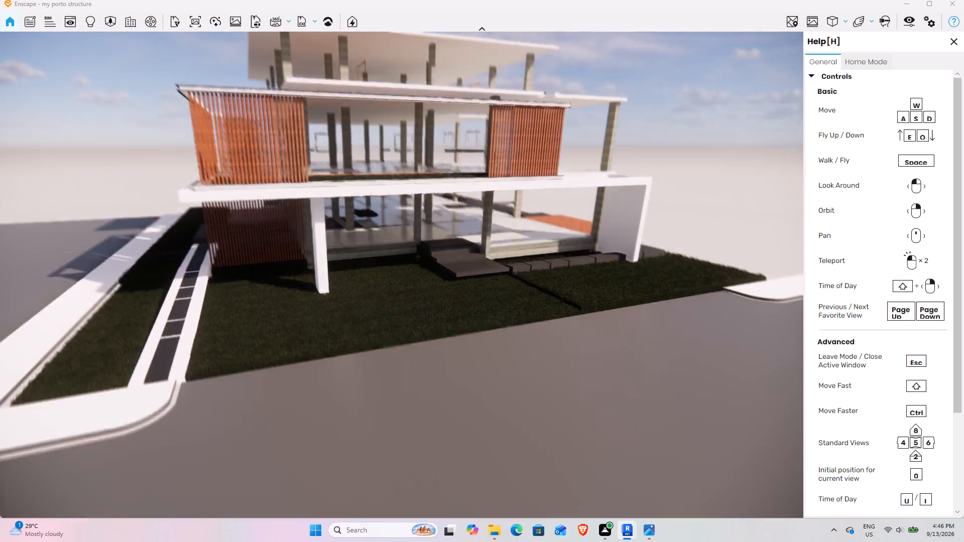
right_drag(402, 276, 402, 275)
scroll(373, 159, up, 3)
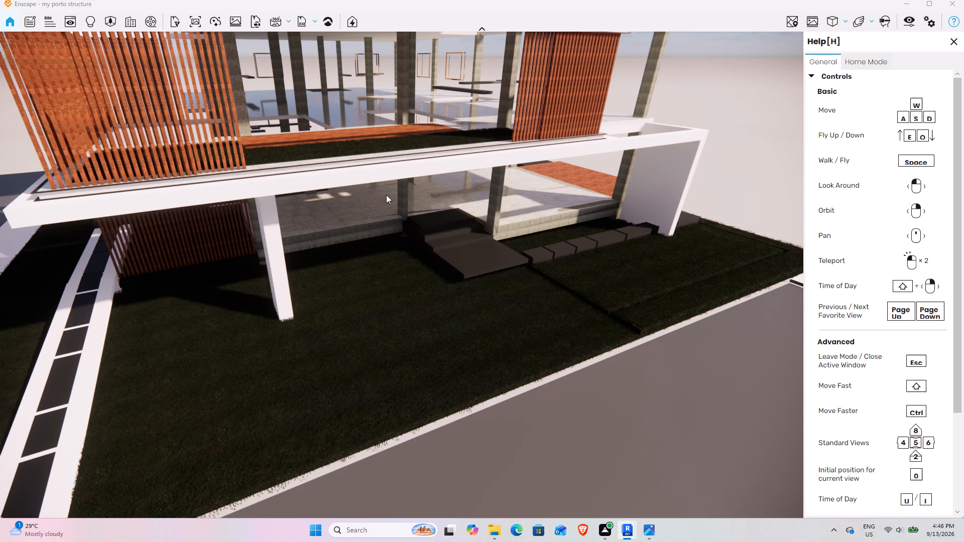
scroll(363, 175, down, 4)
right_drag(386, 260, 401, 275)
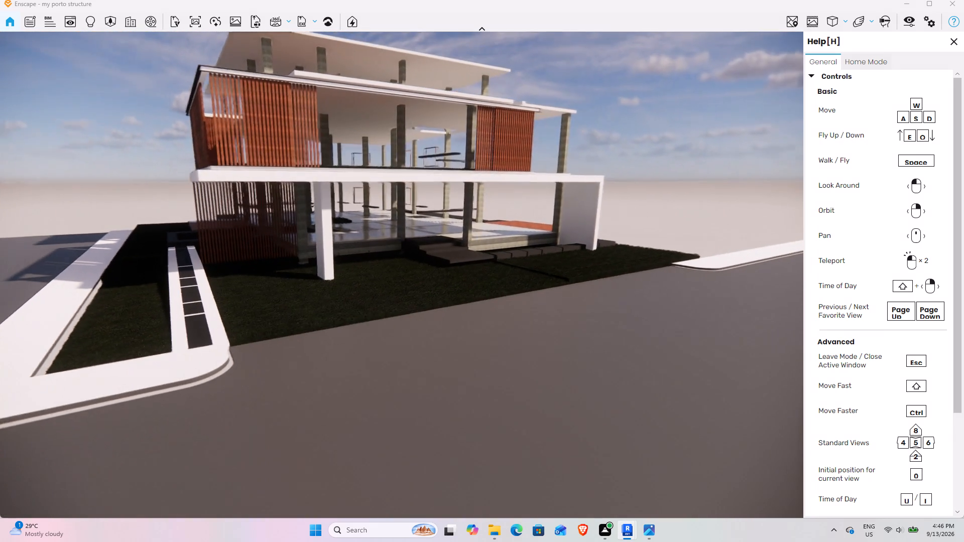
right_drag(401, 275, 402, 275)
right_drag(422, 279, 403, 275)
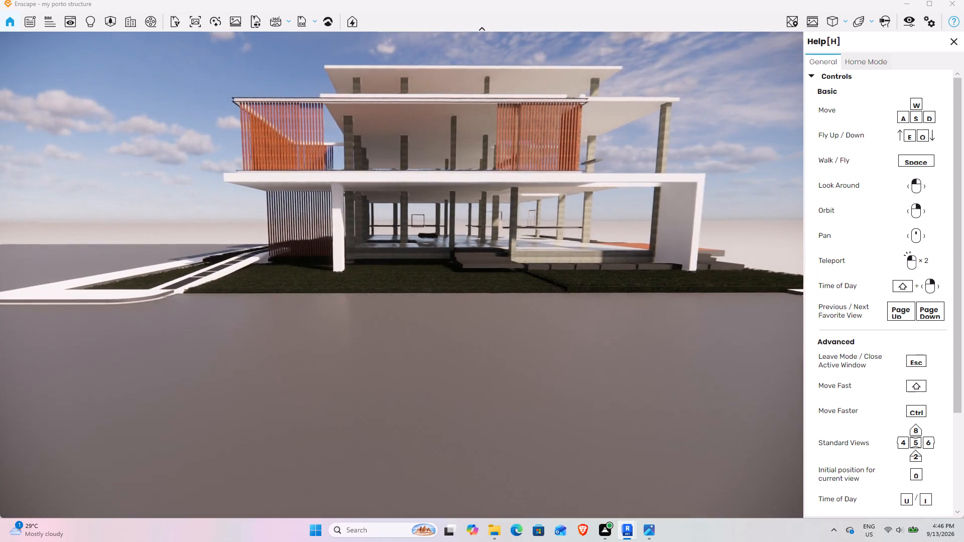
right_drag(403, 275, 402, 275)
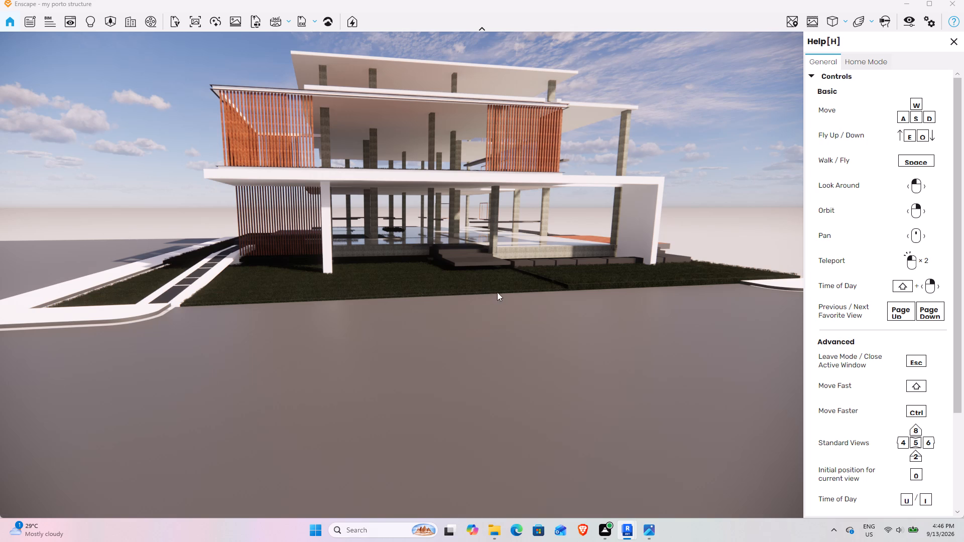
scroll(448, 265, up, 1)
drag(440, 267, 400, 274)
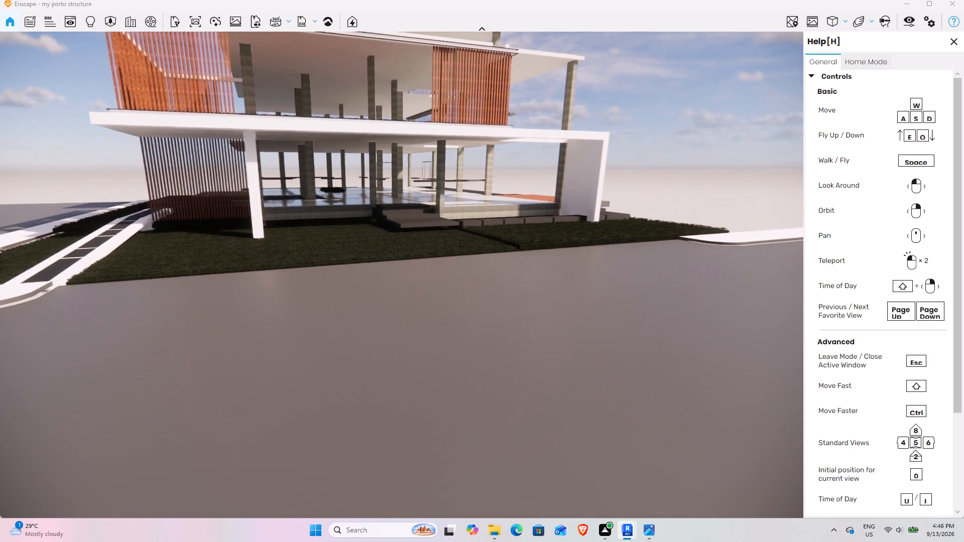
drag(400, 274, 402, 275)
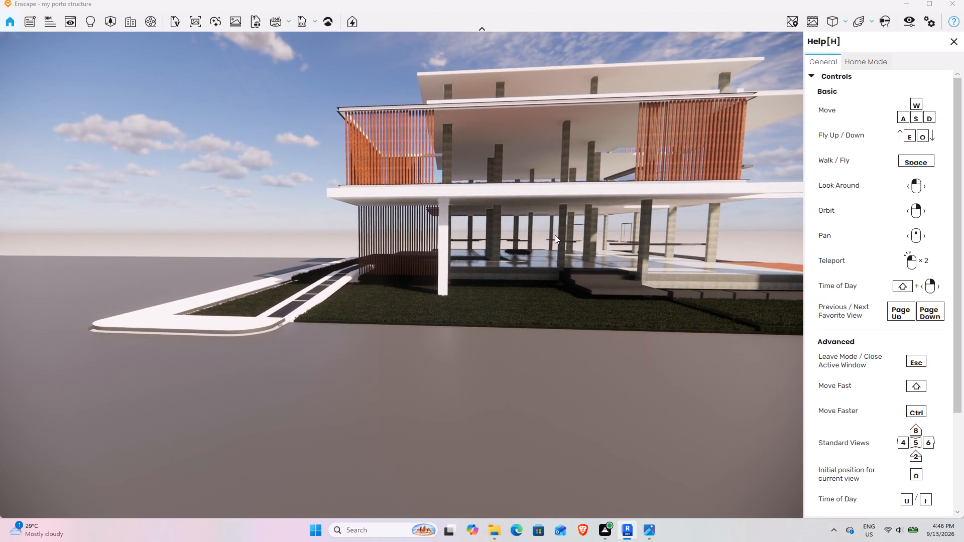
Examine the upper-floor terraces, slatted screens and roof slabs from raised viewpoints around the front corner.
right_drag(555, 235, 402, 275)
right_drag(491, 228, 402, 275)
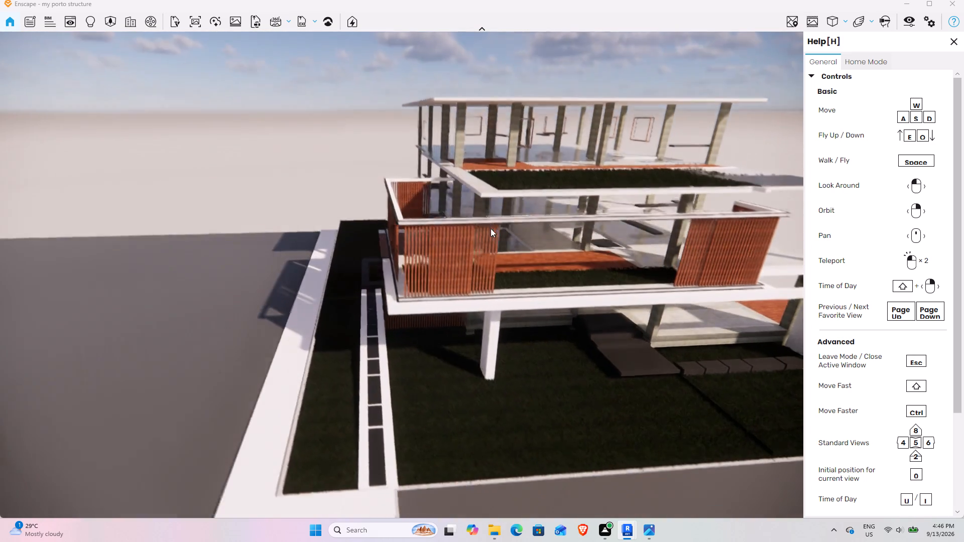
drag(495, 213, 402, 275)
scroll(499, 213, up, 3)
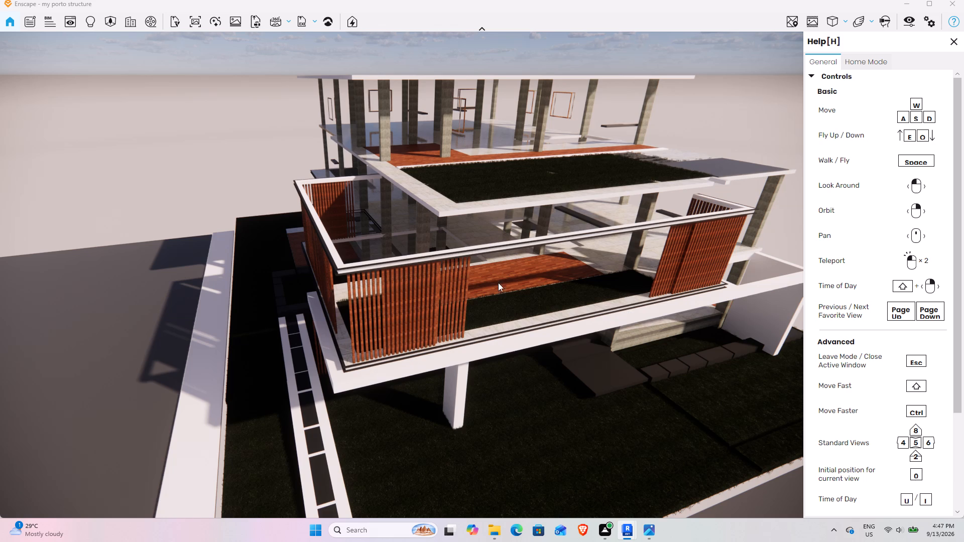
scroll(505, 279, down, 3)
right_drag(502, 321, 401, 275)
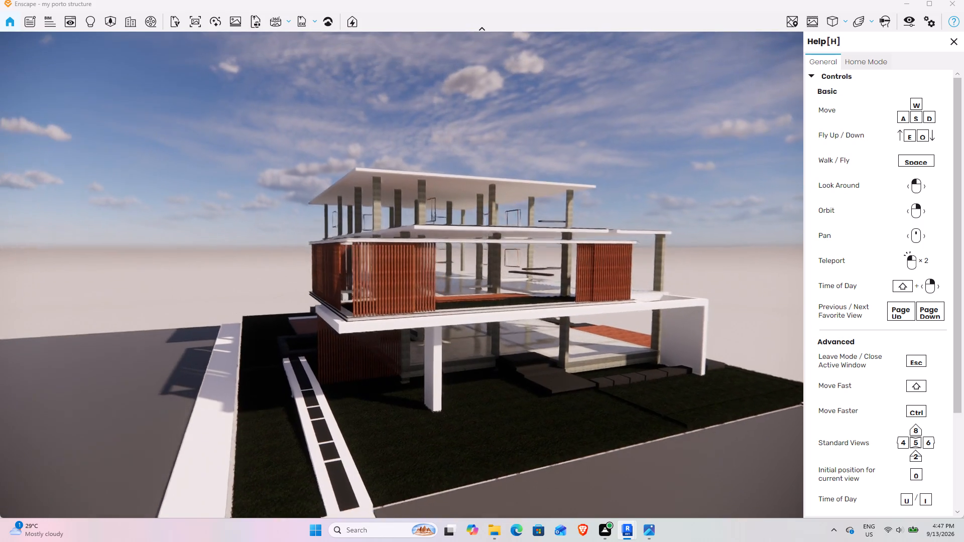
right_drag(401, 275, 402, 275)
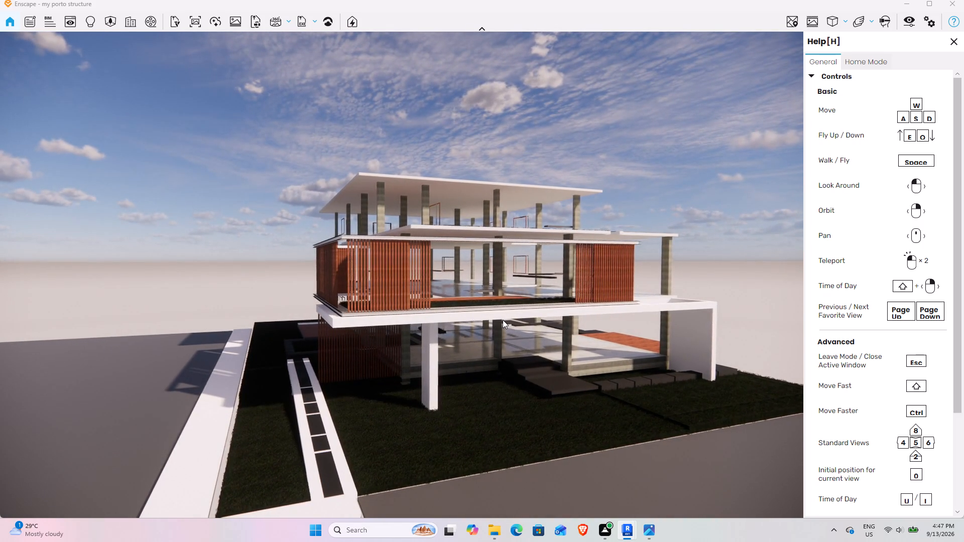
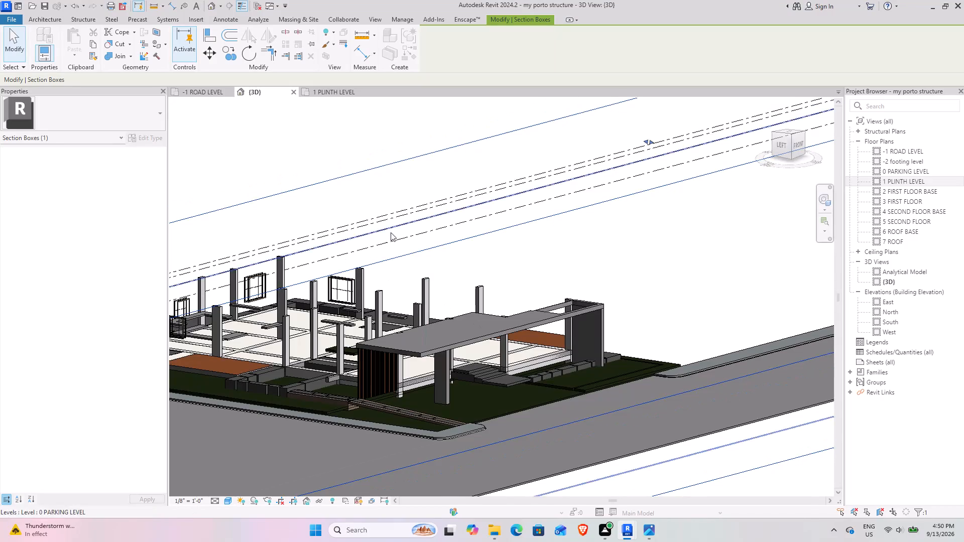
Turn off the section box of the 3D view.
scroll(488, 329, down, 5)
click(358, 211)
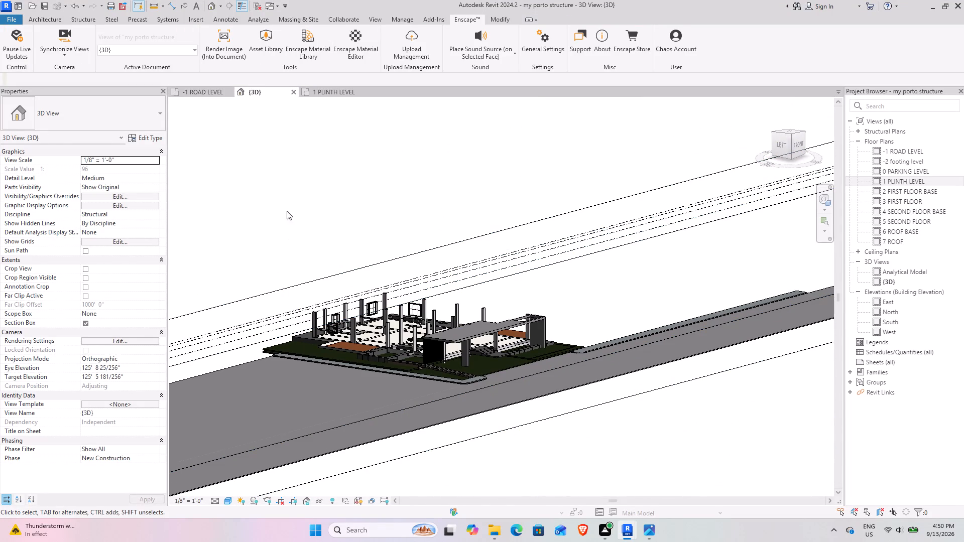
click(83, 323)
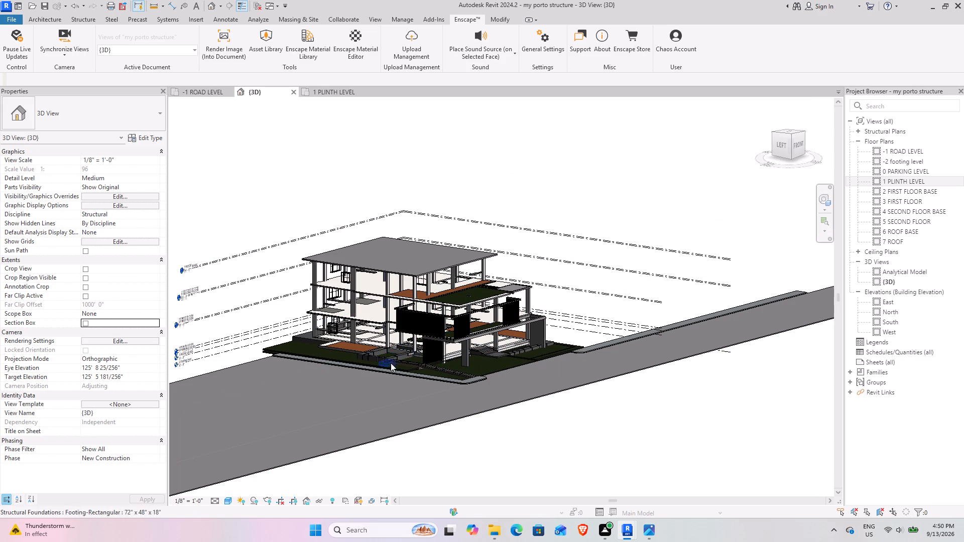
Copy all 18.24 concrete beams from the plinth level and paste them aligned to level 3 FIRST FLOOR.
scroll(344, 282, up, 8)
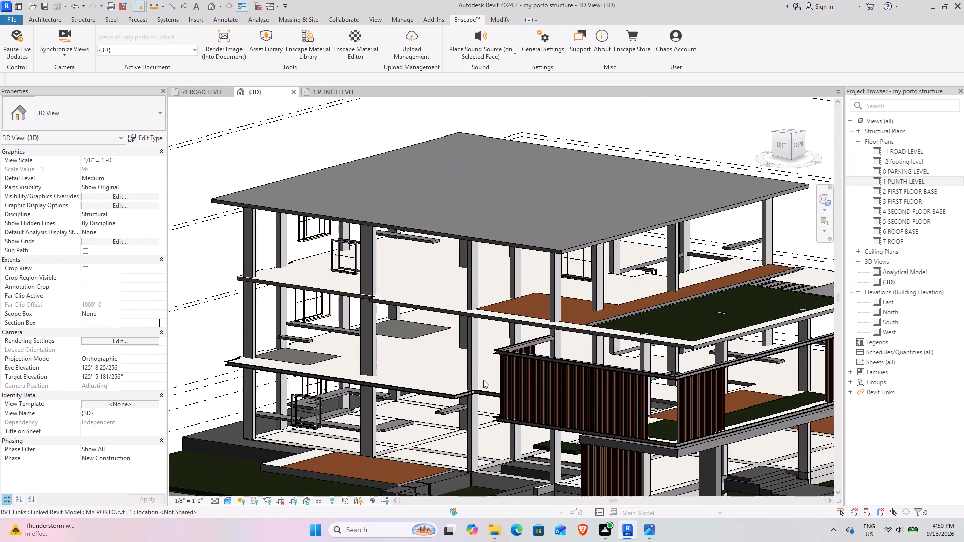
scroll(452, 403, down, 4)
middle_drag(430, 411, 407, 331)
scroll(456, 377, up, 4)
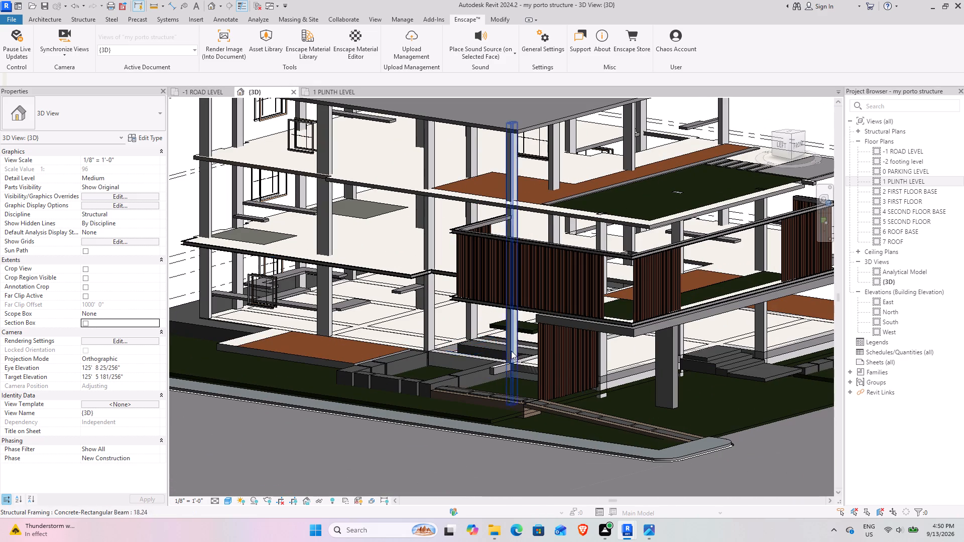
click(466, 366)
text(sa)
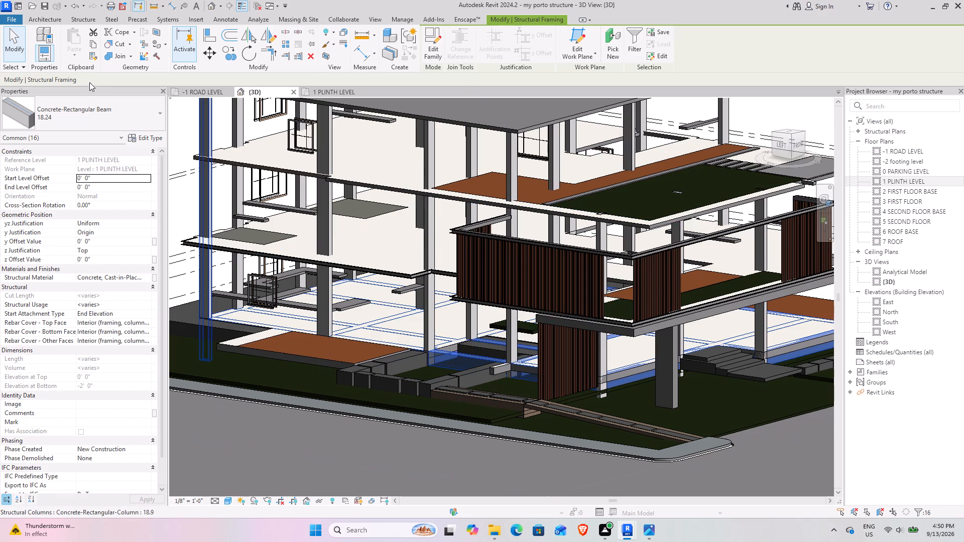
click(94, 46)
click(66, 57)
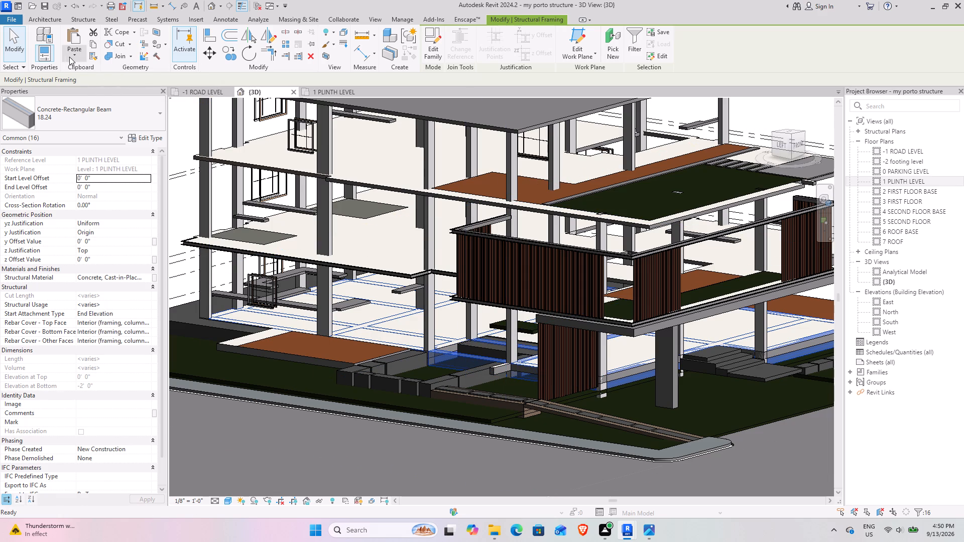
click(105, 93)
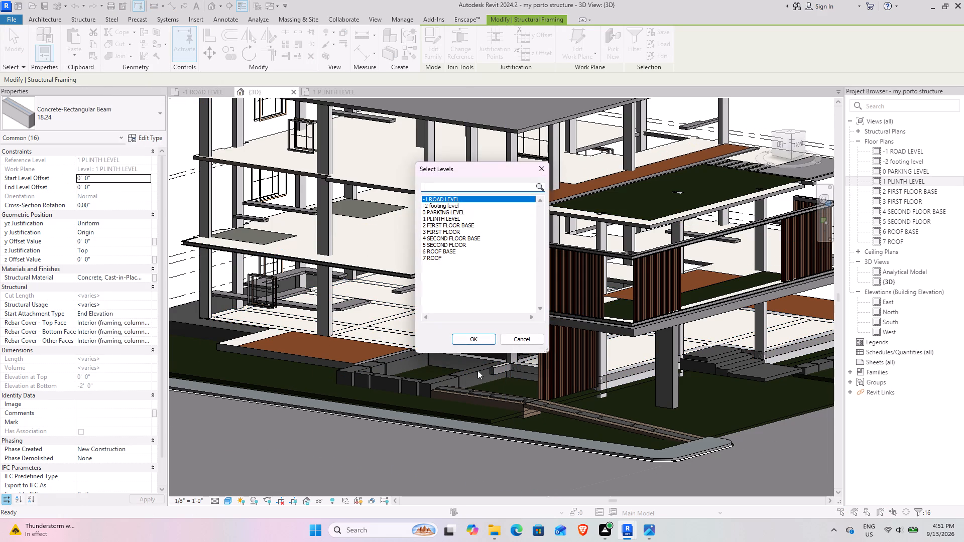
click(438, 231)
click(481, 341)
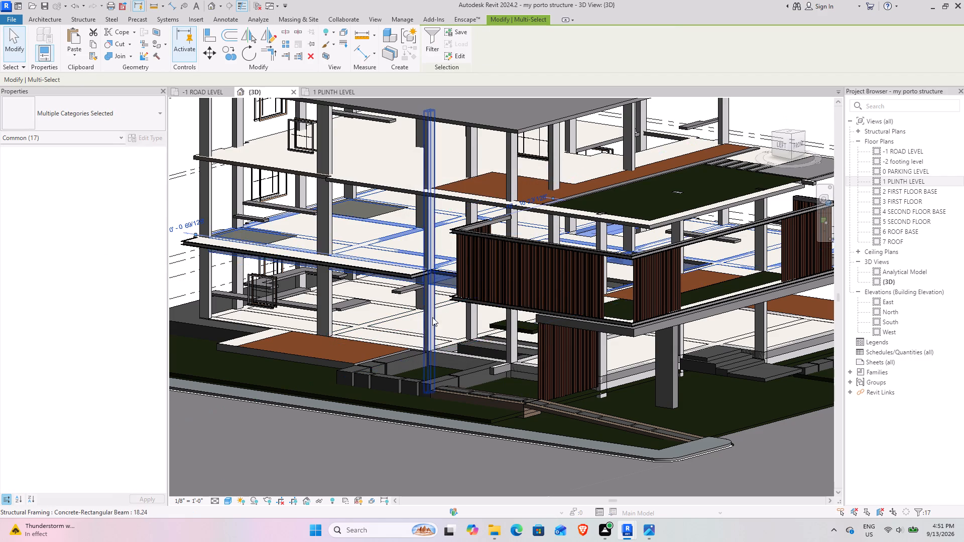
Filter the pasted first-floor selection to structural framing only and assign it a duplicated beam type named 18.18 with h set to 1' 6".
scroll(434, 322, down, 3)
middle_drag(431, 347, 495, 329)
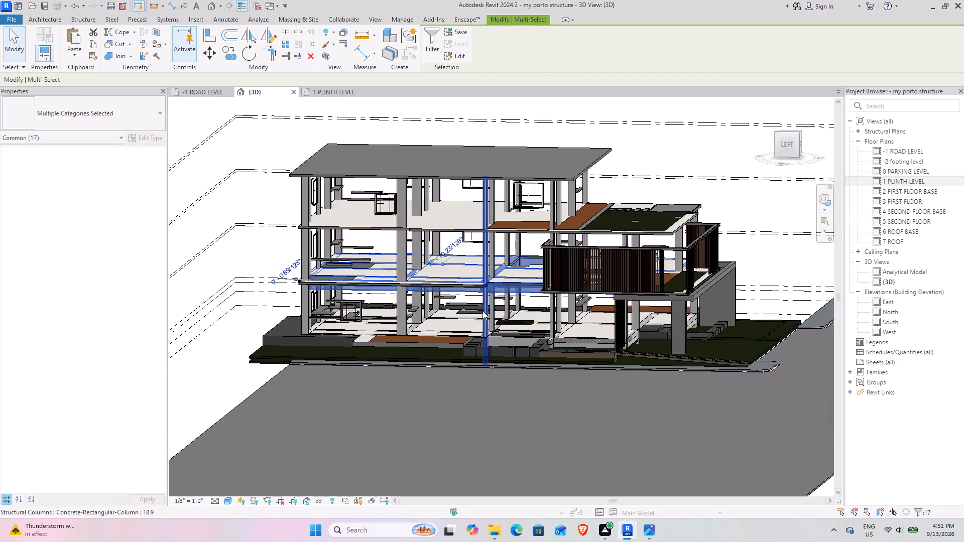
scroll(471, 294, up, 9)
scroll(493, 318, down, 4)
shift+middle_drag(514, 343, 472, 335)
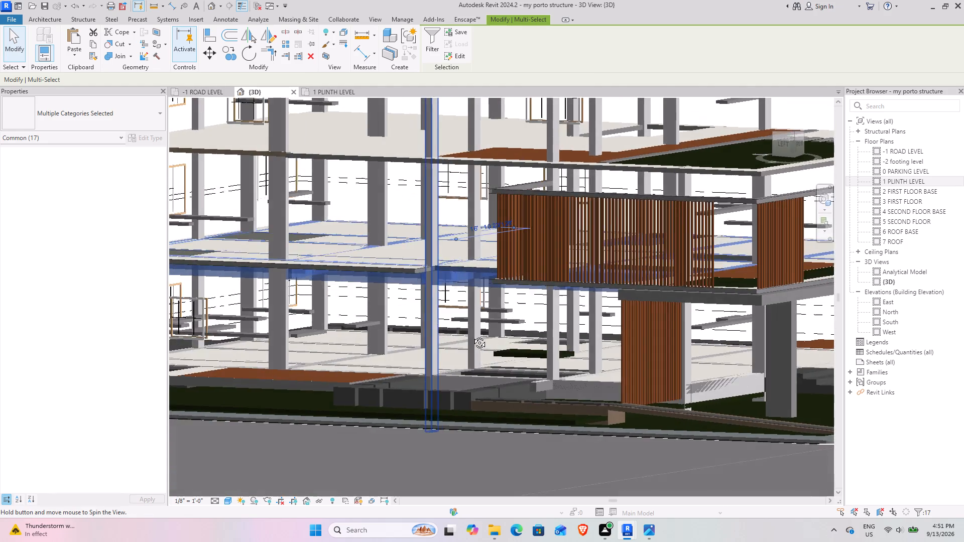
shift+middle_drag(472, 335, 484, 345)
click(110, 110)
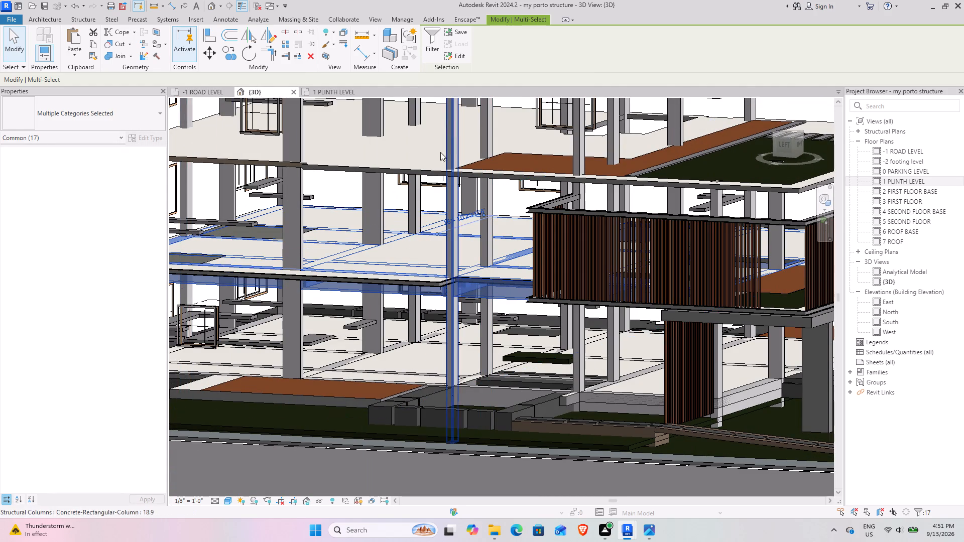
click(429, 44)
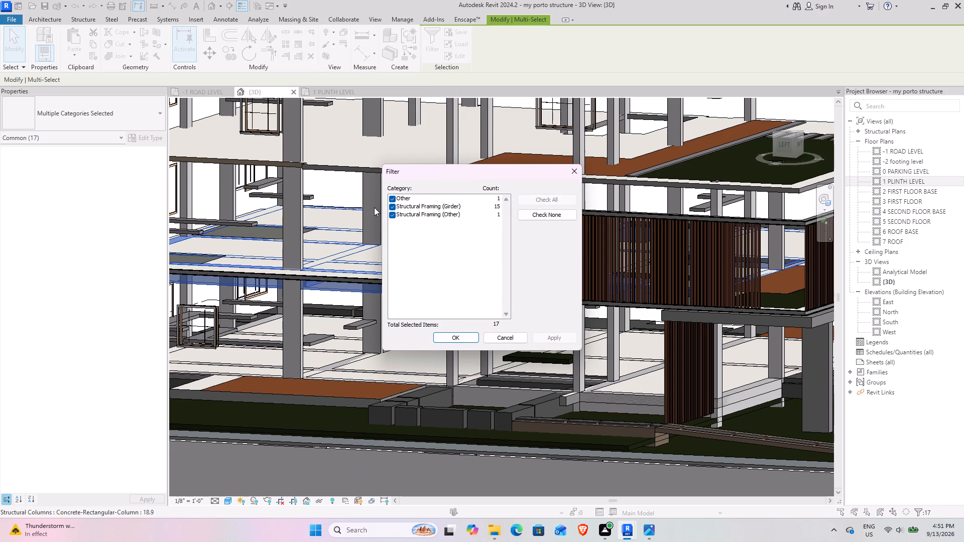
click(393, 195)
click(456, 338)
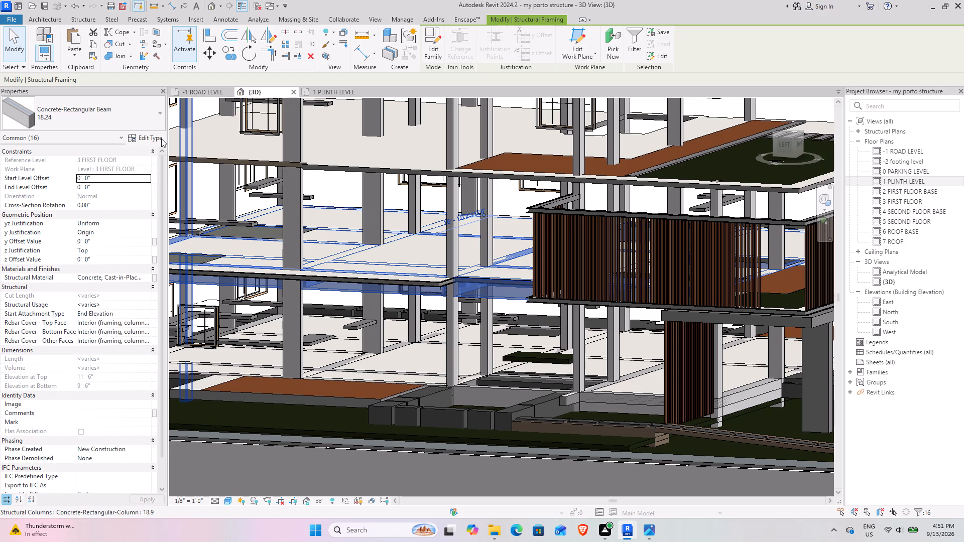
click(145, 134)
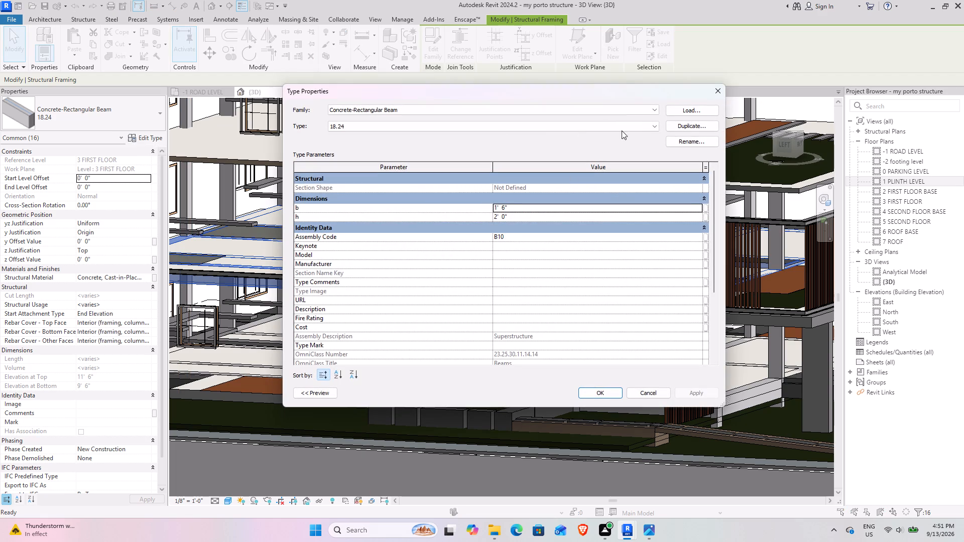
click(680, 123)
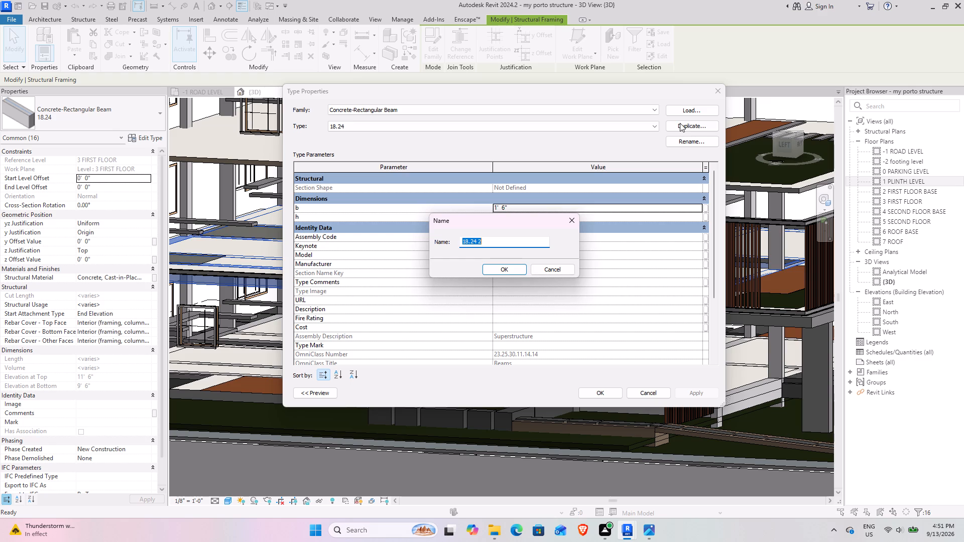
text(18.18)
key(Return)
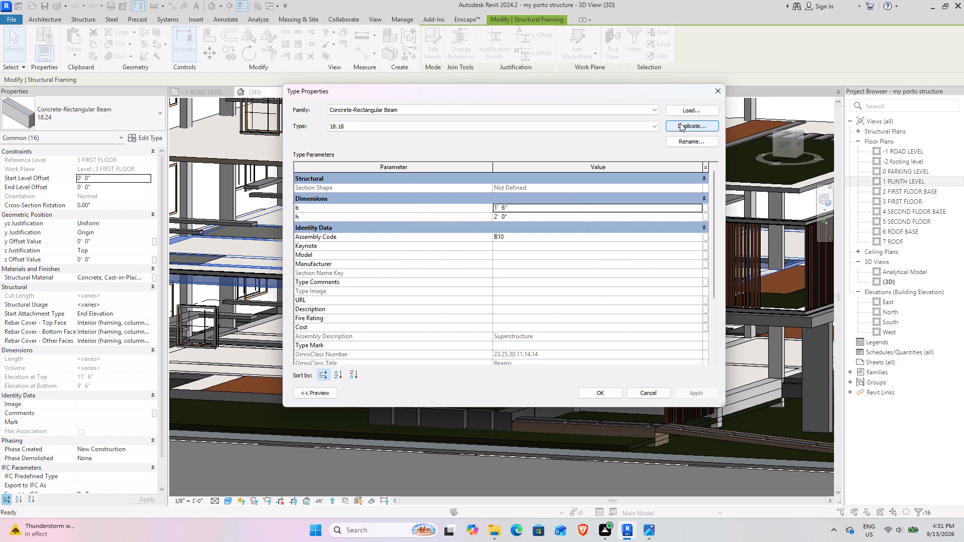
click(527, 219)
text(1'6)
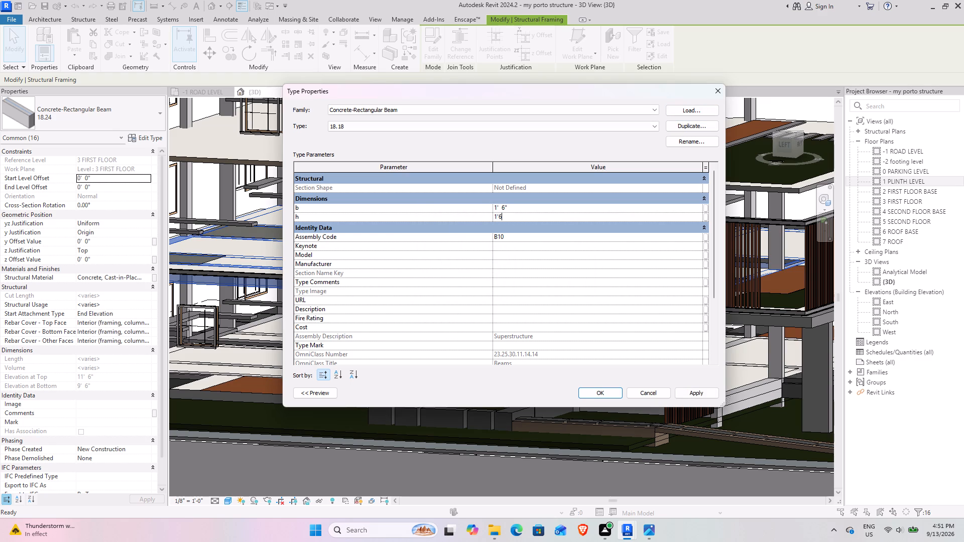
key(Return)
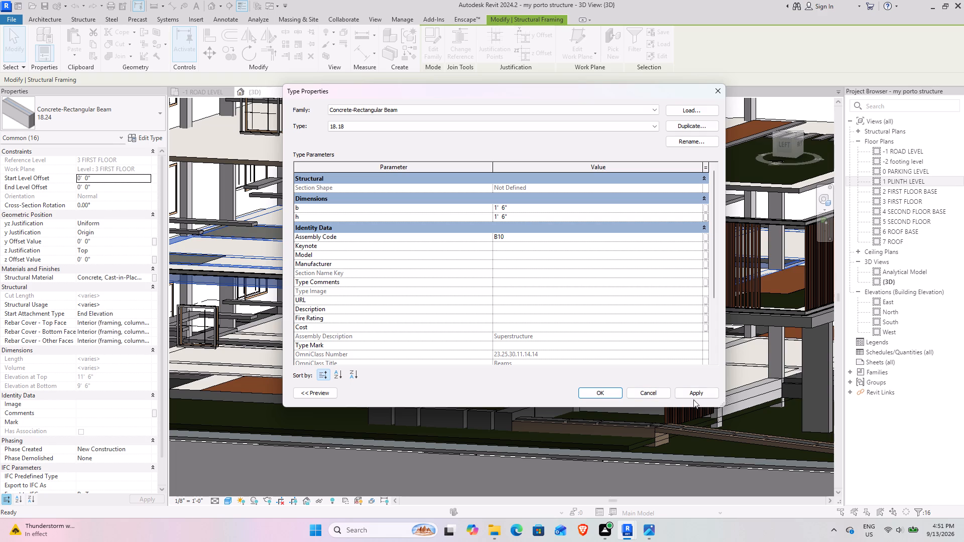
click(691, 396)
click(605, 394)
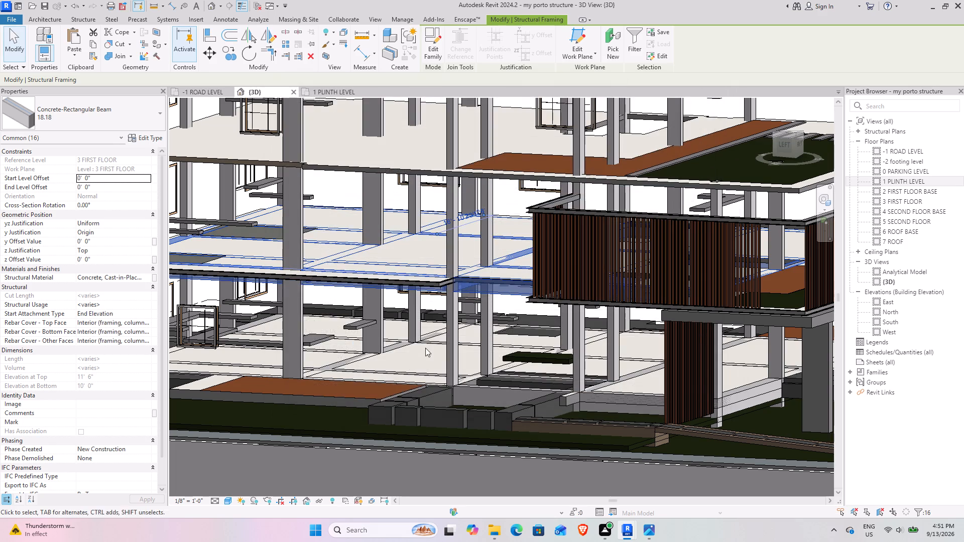
Inspect the first-floor beams against the slab edges, columns and slatted screens from above and below.
scroll(455, 316, down, 4)
scroll(462, 308, up, 7)
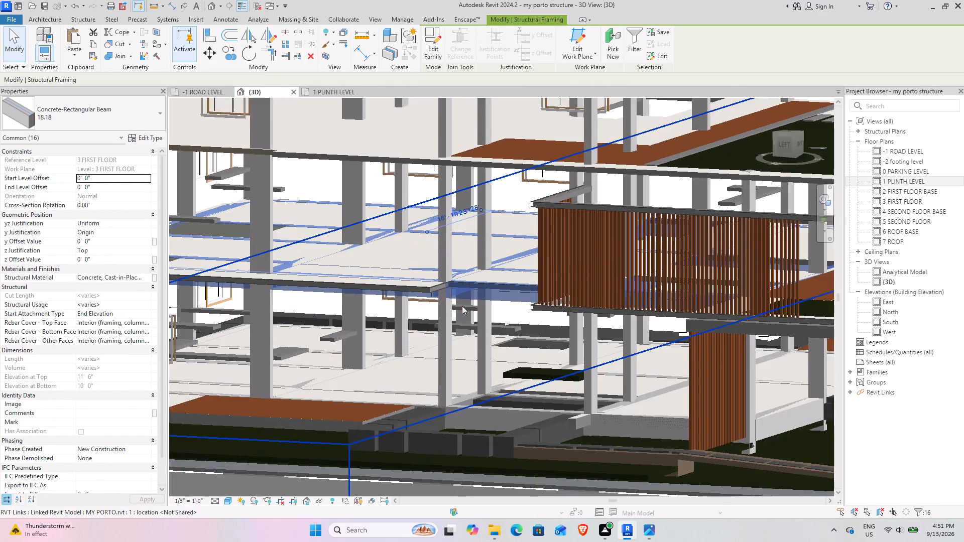
scroll(462, 306, up, 2)
click(476, 343)
scroll(459, 335, down, 7)
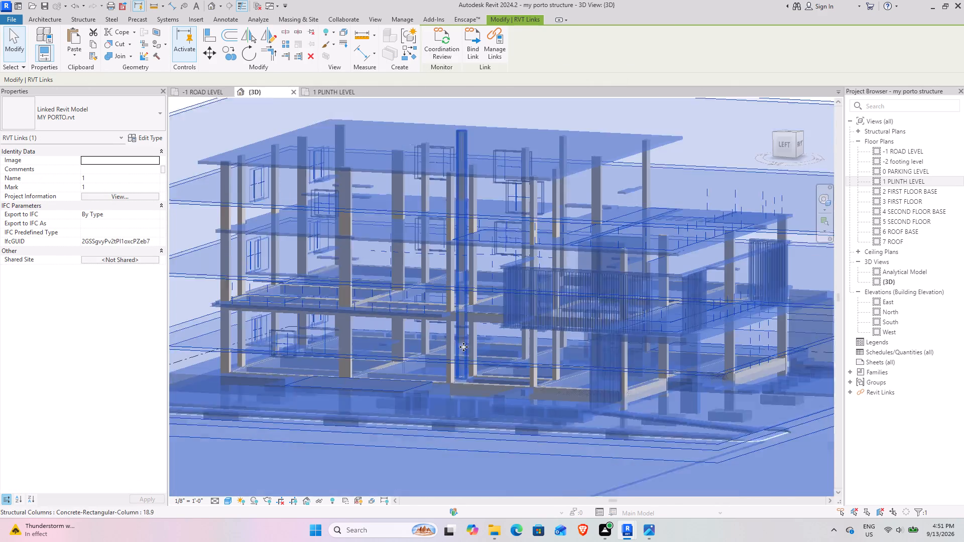
scroll(463, 347, down, 5)
click(730, 485)
scroll(453, 324, up, 4)
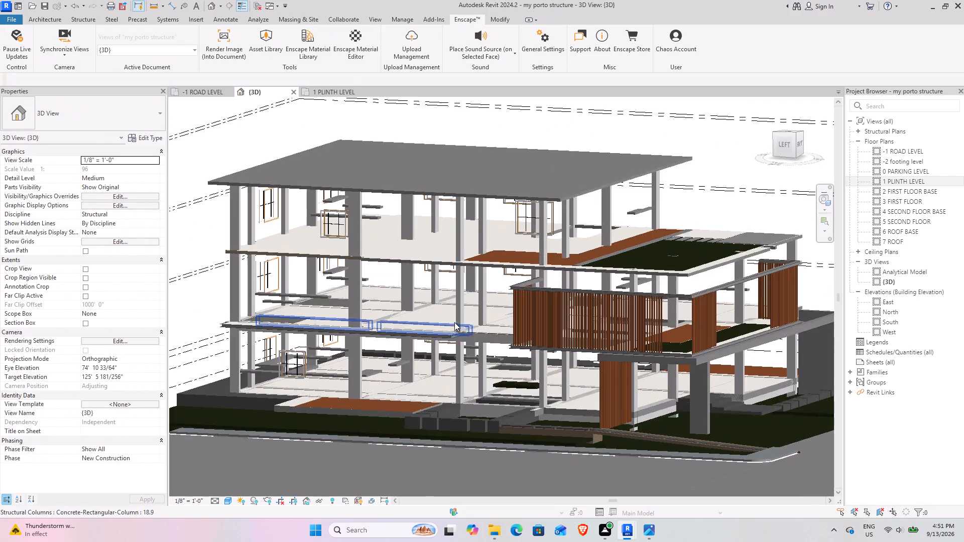
scroll(457, 322, up, 5)
shift+middle_drag(427, 338, 417, 305)
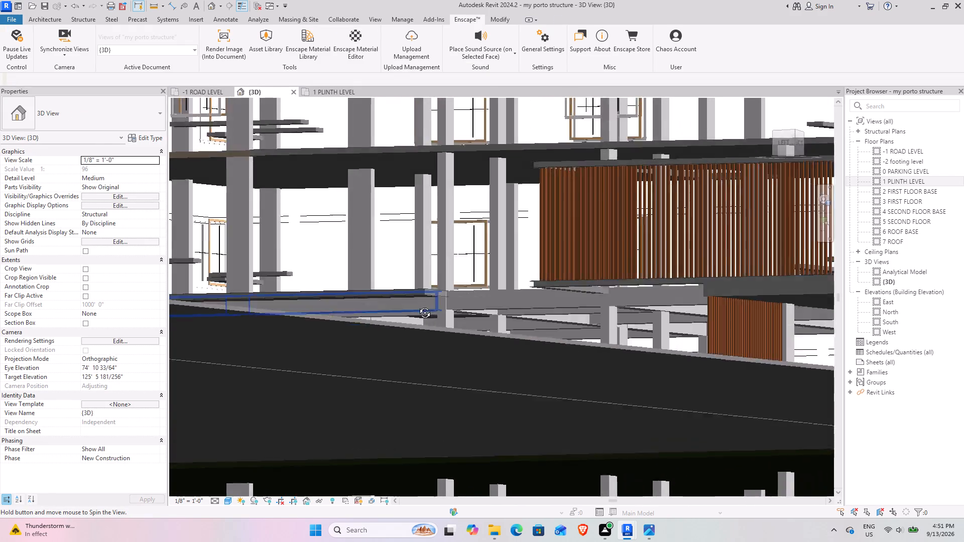
shift+middle_drag(417, 305, 315, 321)
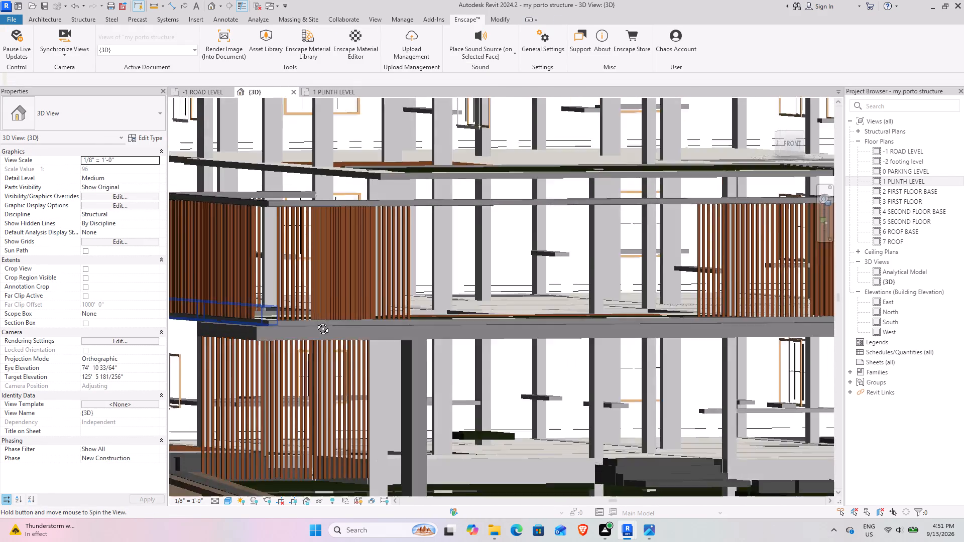
shift+middle_drag(315, 321, 439, 335)
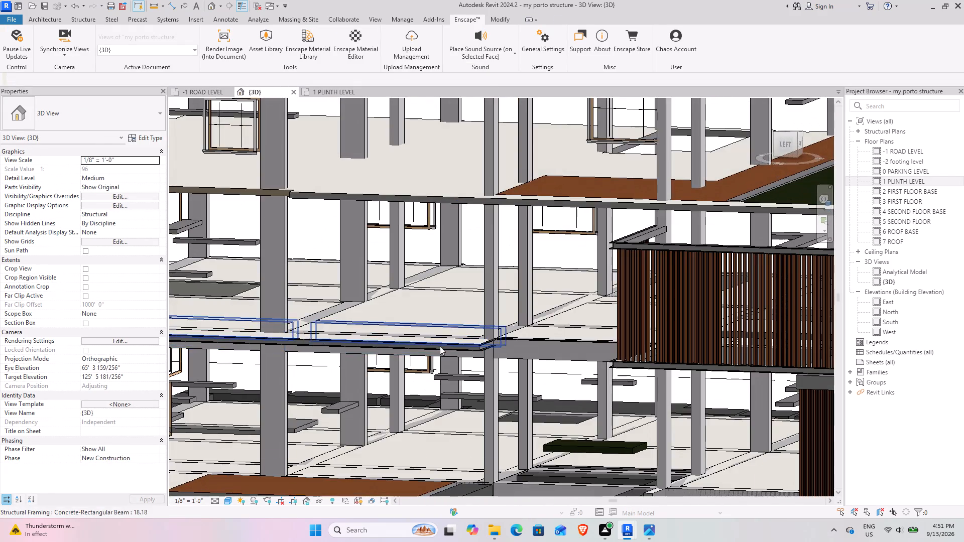
shift+middle_drag(440, 347, 430, 375)
shift+middle_drag(428, 375, 439, 321)
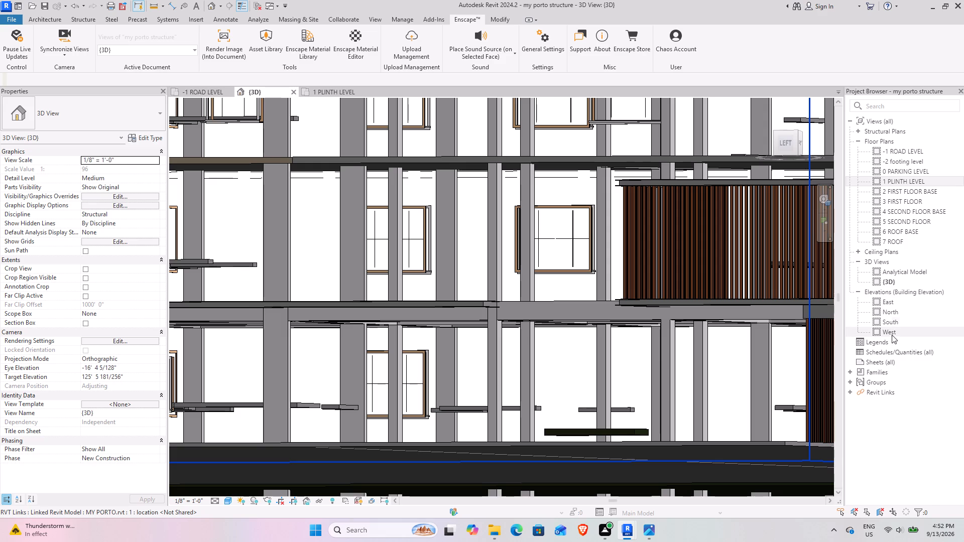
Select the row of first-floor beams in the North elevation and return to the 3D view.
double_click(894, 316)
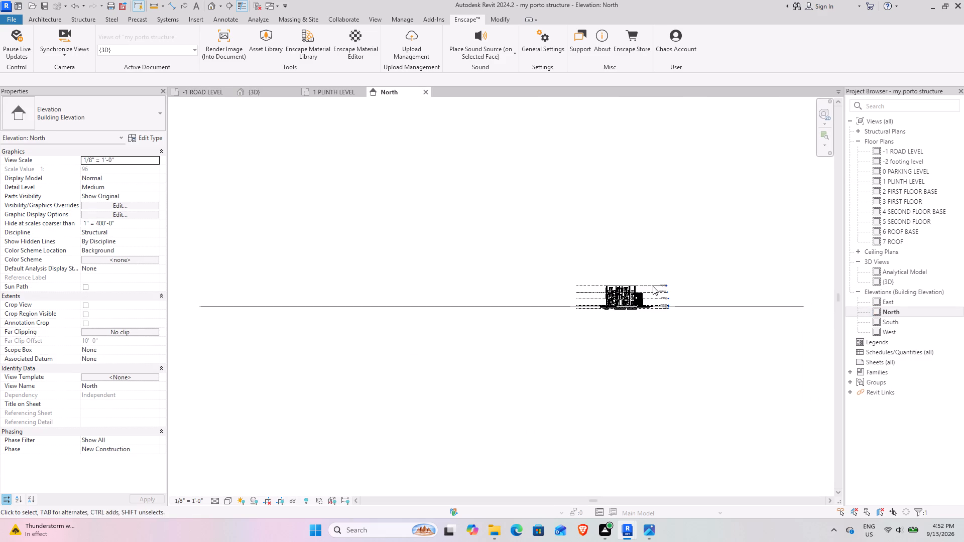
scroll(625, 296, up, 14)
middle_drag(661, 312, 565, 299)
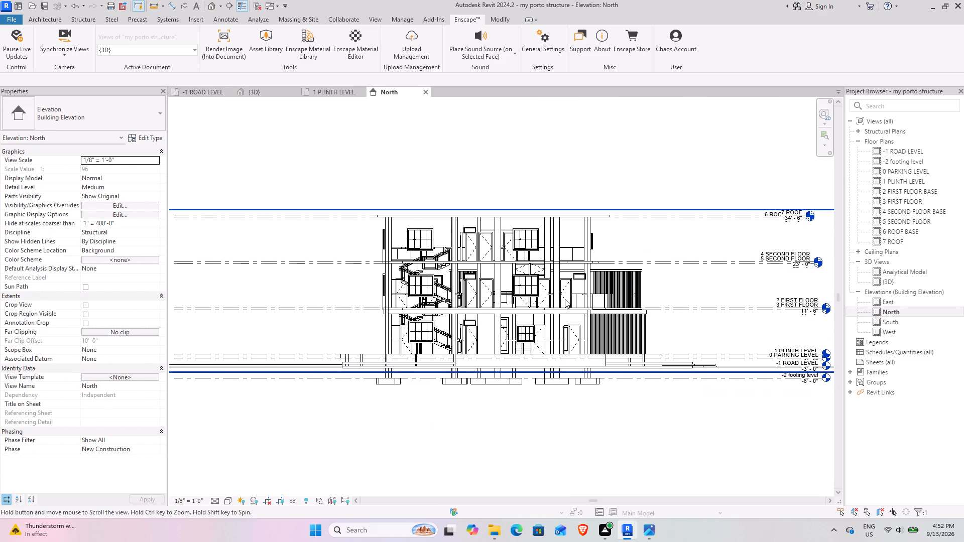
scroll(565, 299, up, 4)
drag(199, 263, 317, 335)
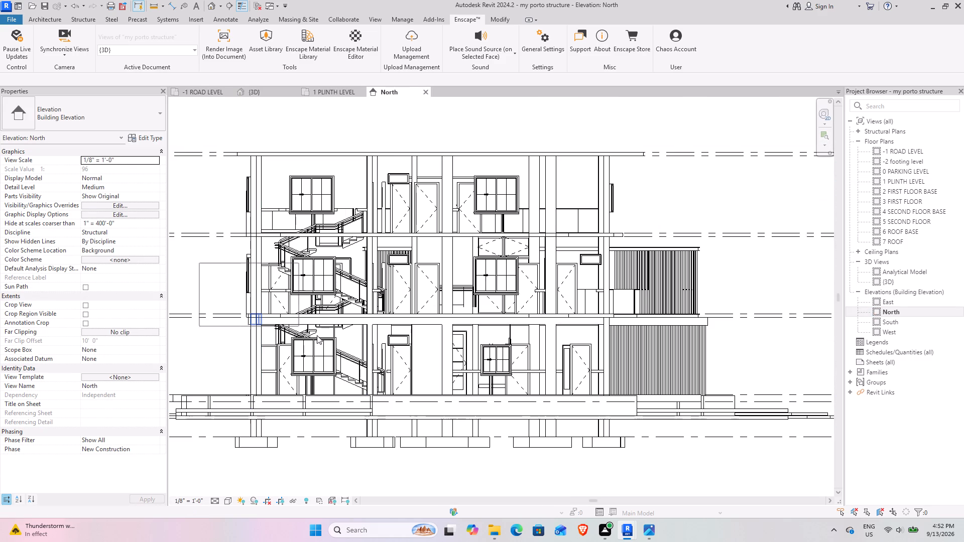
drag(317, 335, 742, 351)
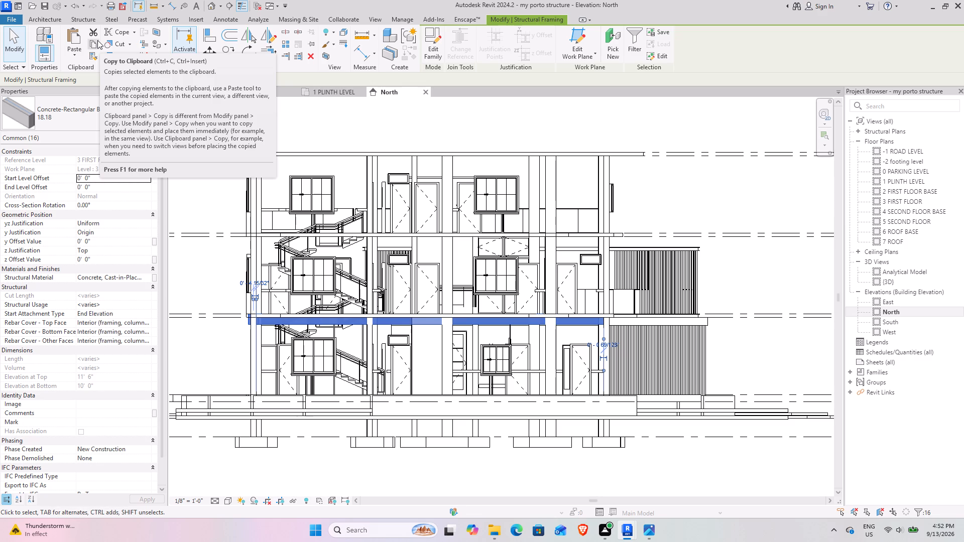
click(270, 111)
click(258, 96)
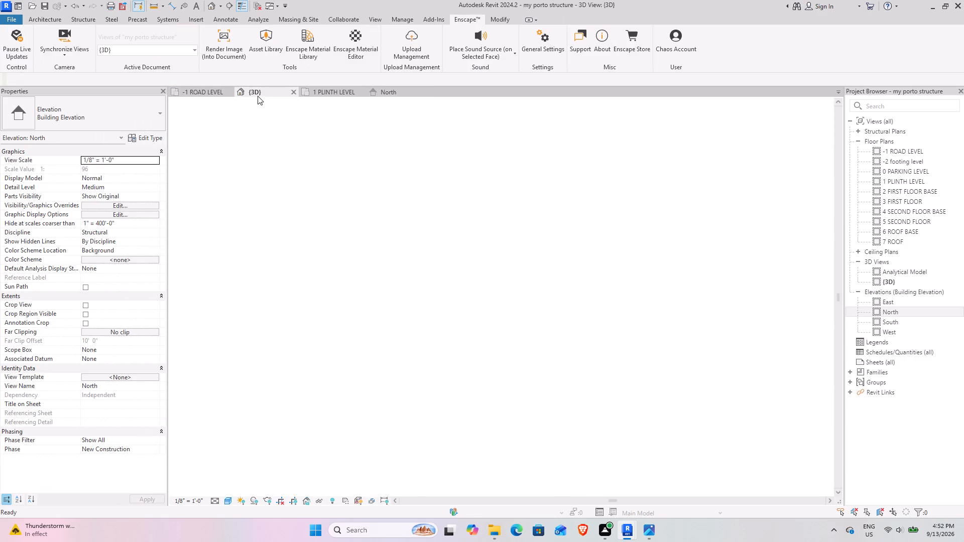
Examine the first-floor beams and slatted front terrace in 3D from the left side and front corner.
scroll(451, 224, down, 9)
middle_drag(449, 227, 498, 274)
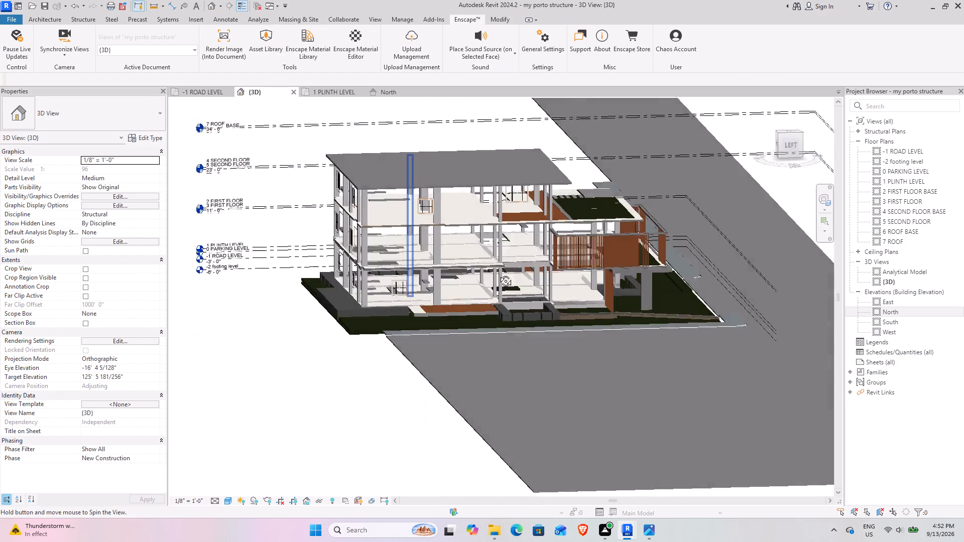
middle_drag(498, 274, 467, 274)
scroll(477, 239, up, 4)
shift+middle_drag(490, 281, 494, 239)
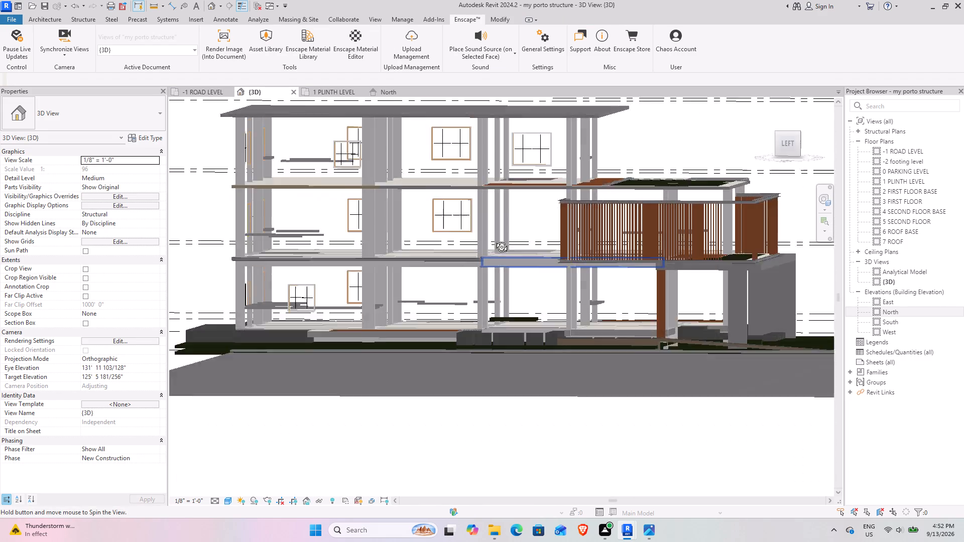
shift+middle_drag(494, 239, 446, 272)
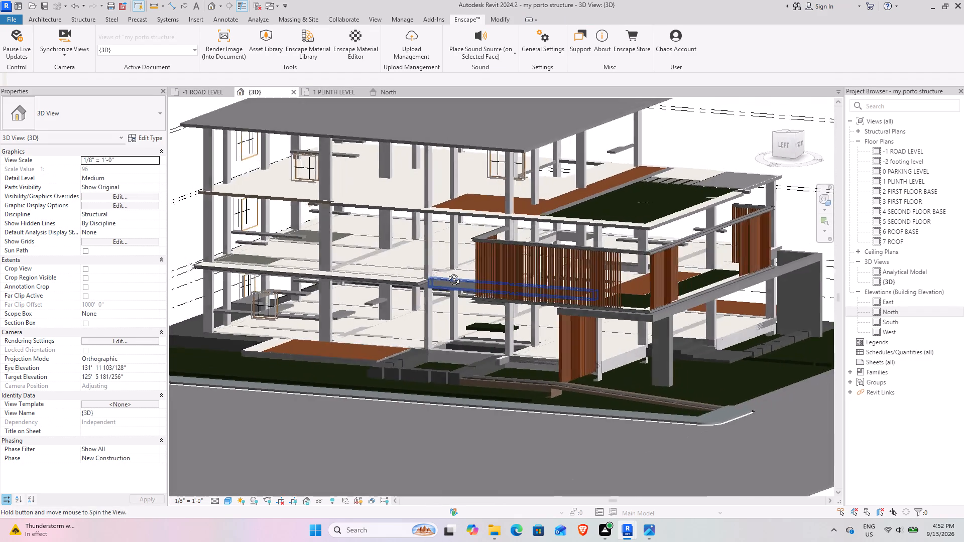
shift+middle_drag(446, 272, 410, 277)
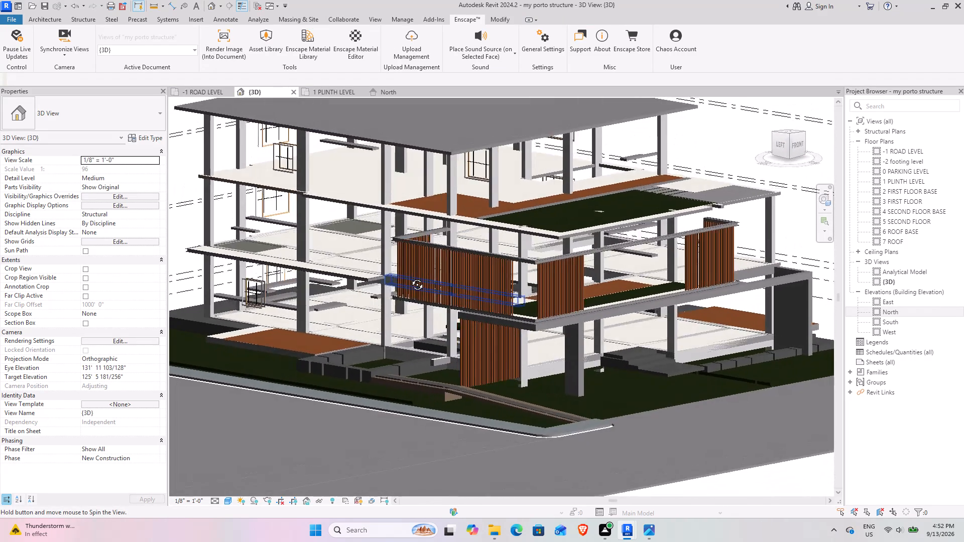
shift+middle_drag(410, 277, 367, 297)
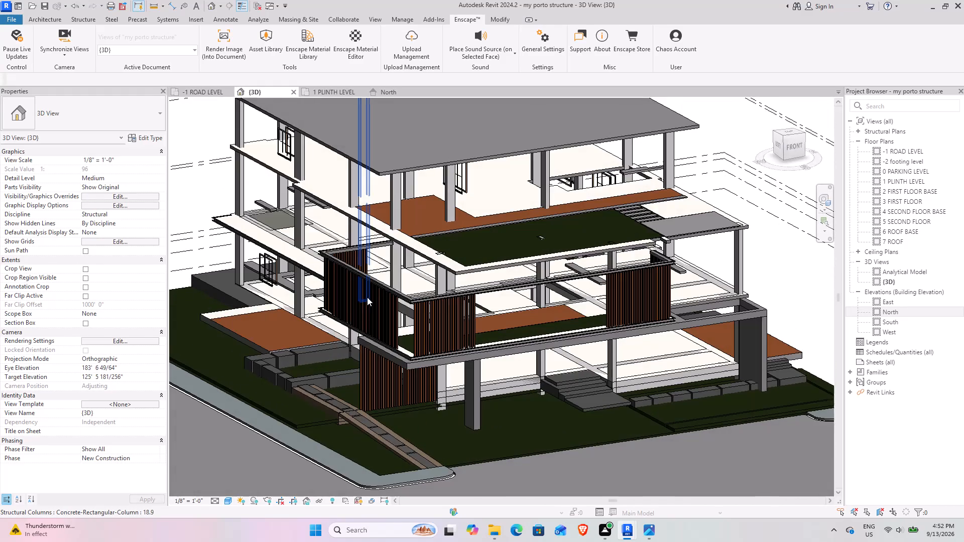
shift+middle_drag(367, 297, 423, 262)
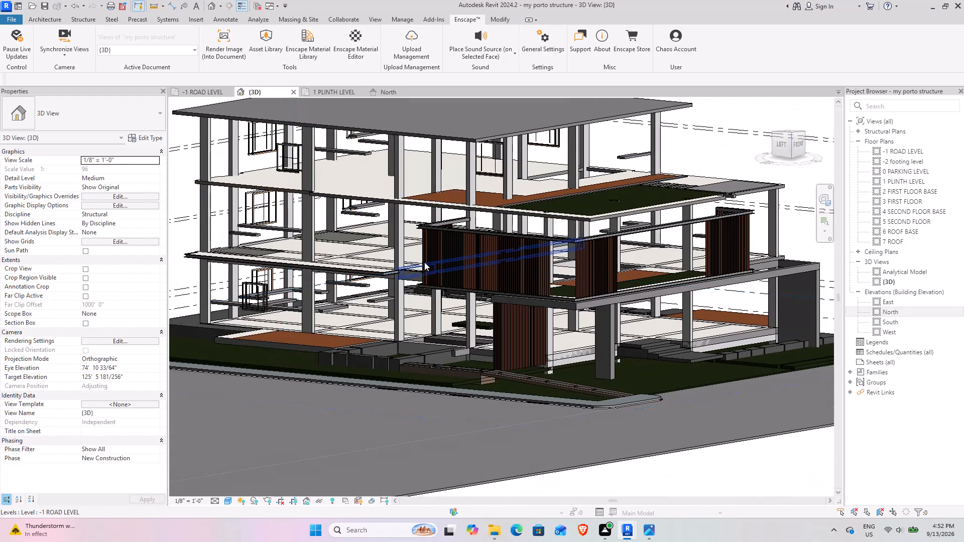
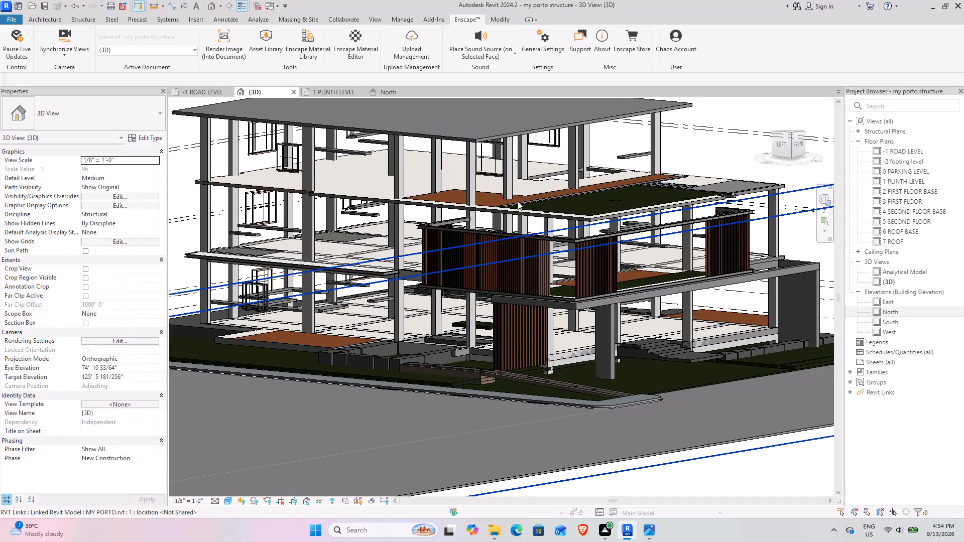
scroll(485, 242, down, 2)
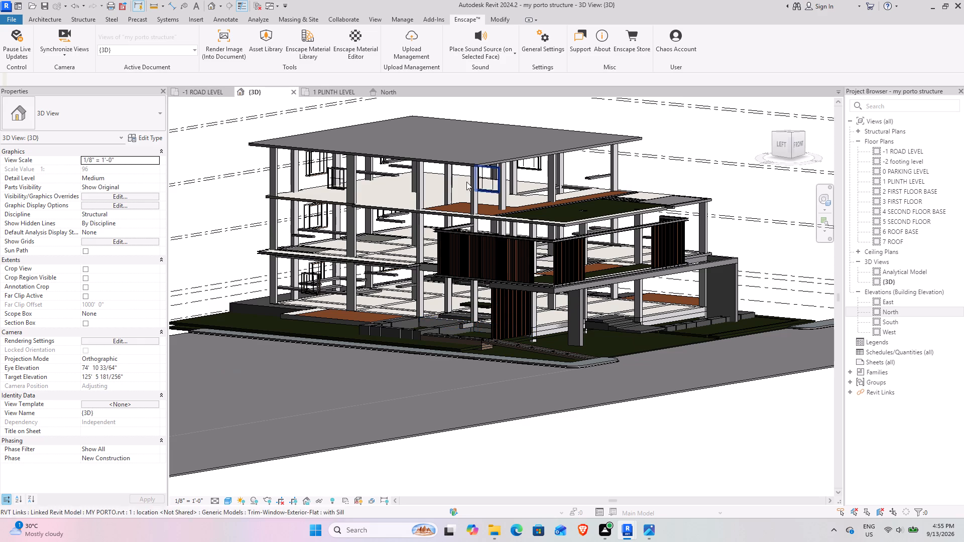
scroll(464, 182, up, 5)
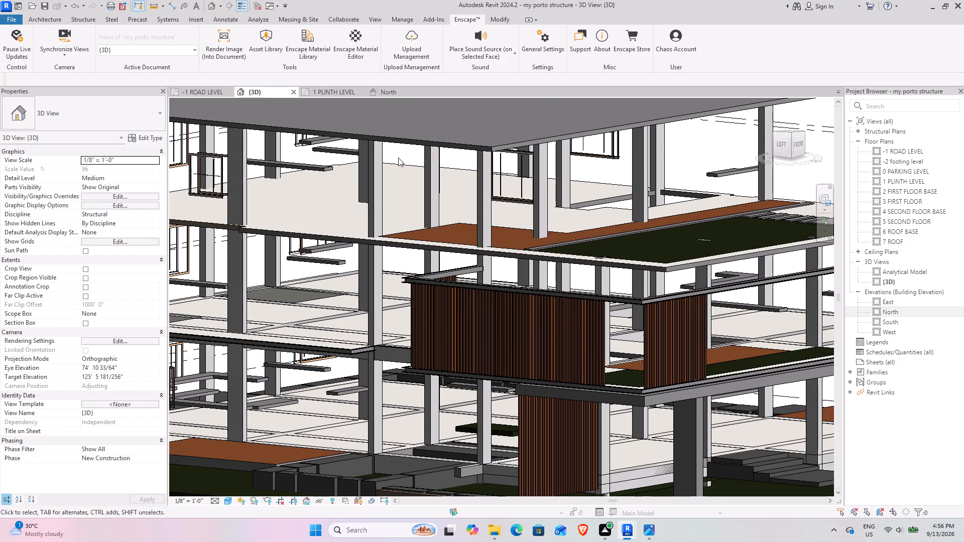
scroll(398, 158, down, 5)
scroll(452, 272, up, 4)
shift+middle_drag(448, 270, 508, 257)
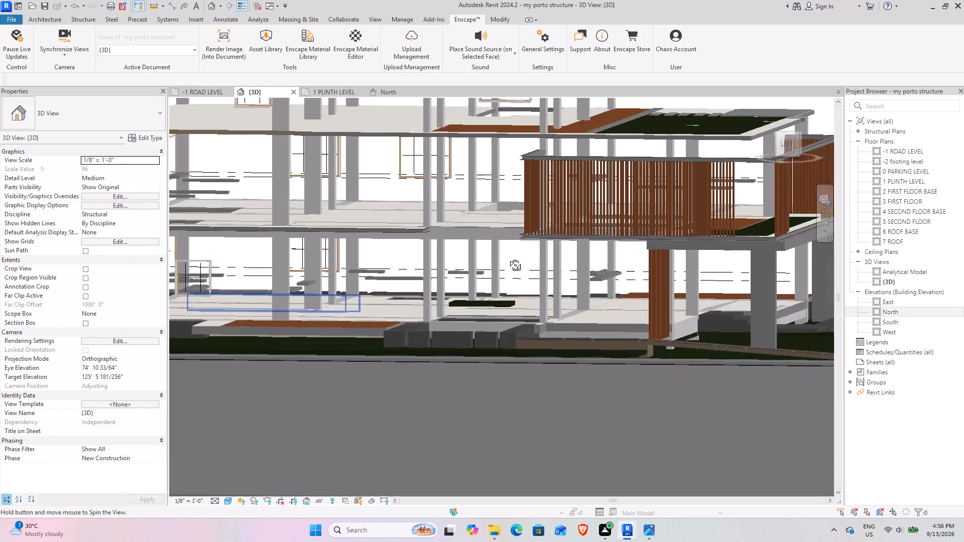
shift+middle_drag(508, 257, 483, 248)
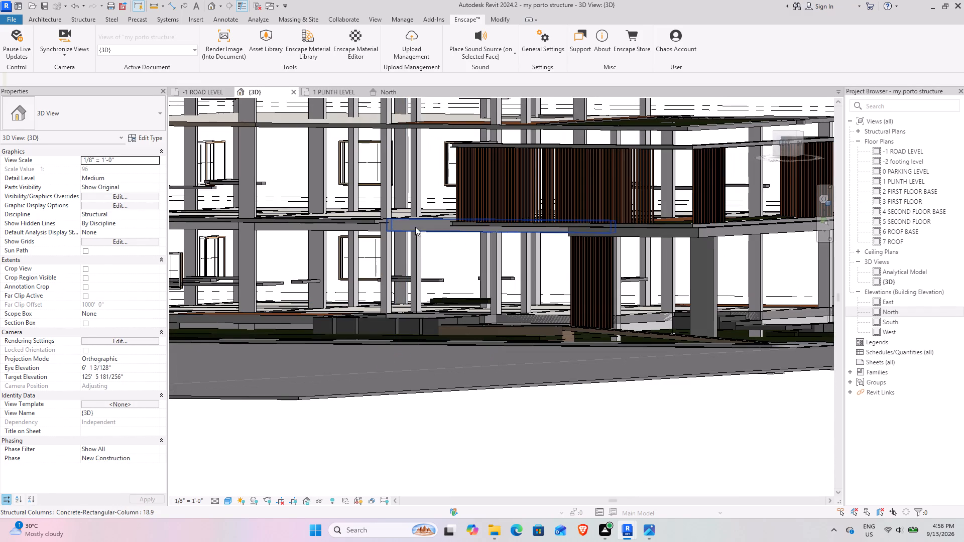
In the North elevation, copy the row of first-floor beams and paste them aligned to level 5 SECOND FLOOR.
click(380, 89)
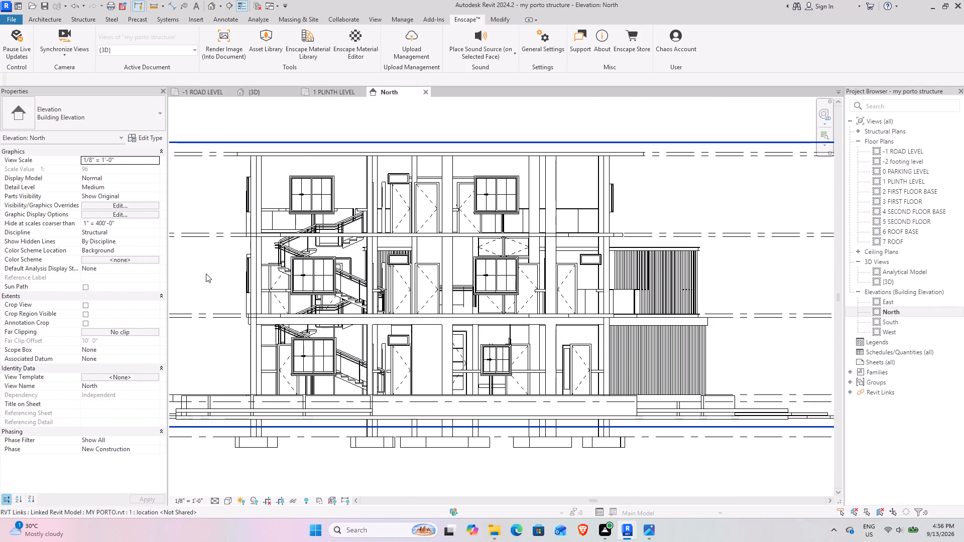
drag(206, 273, 722, 346)
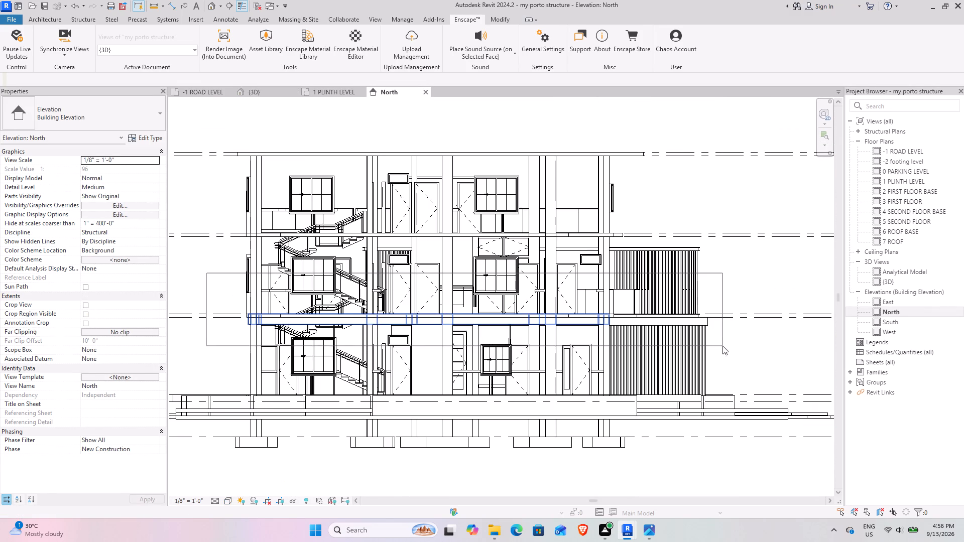
drag(722, 346, 714, 356)
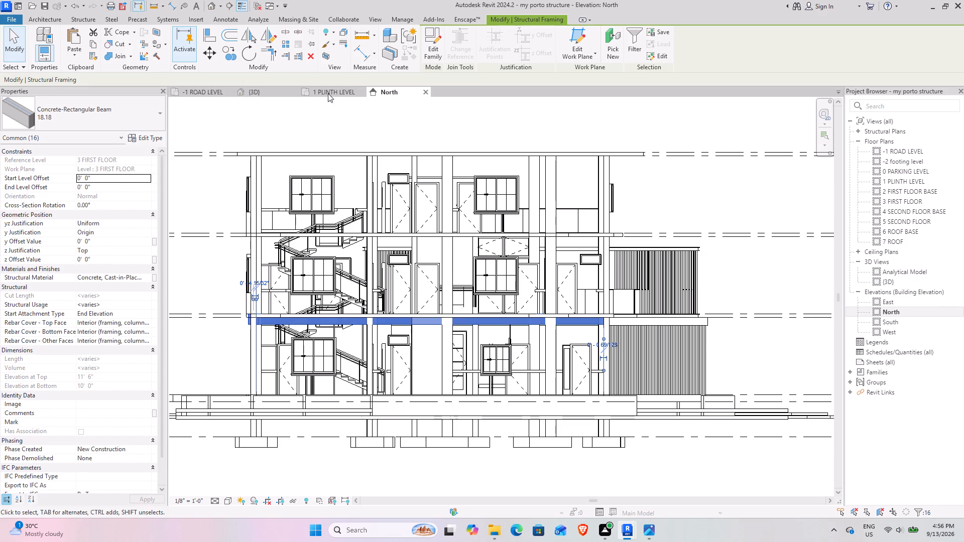
click(90, 46)
click(69, 53)
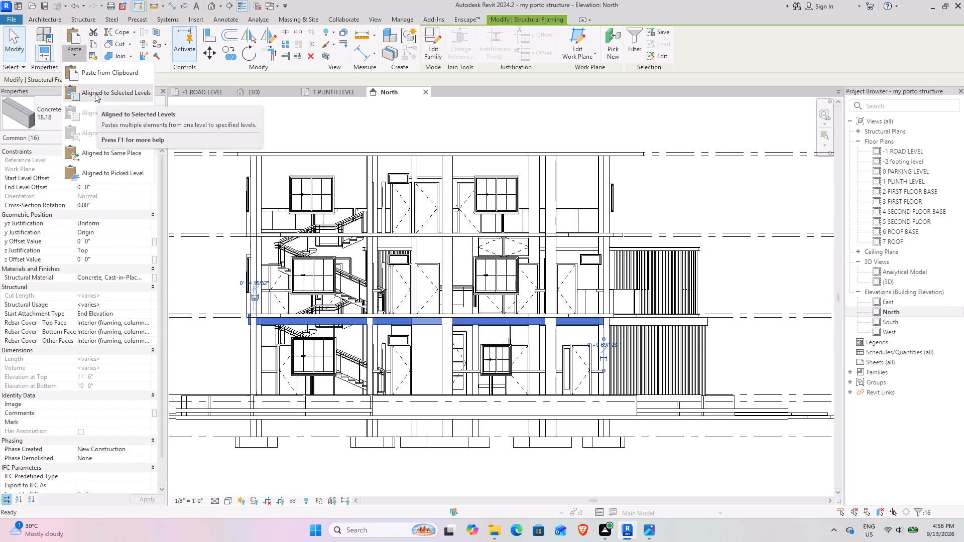
click(95, 93)
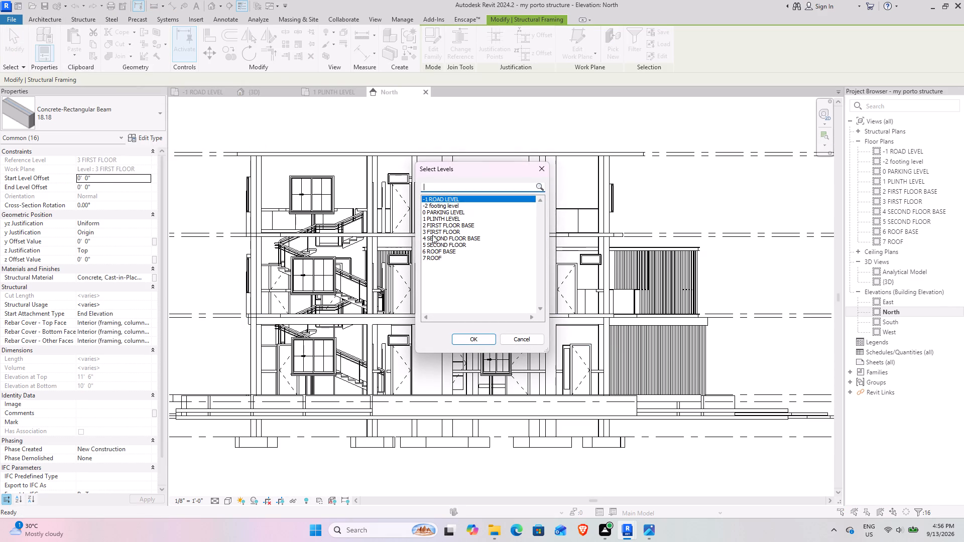
click(448, 245)
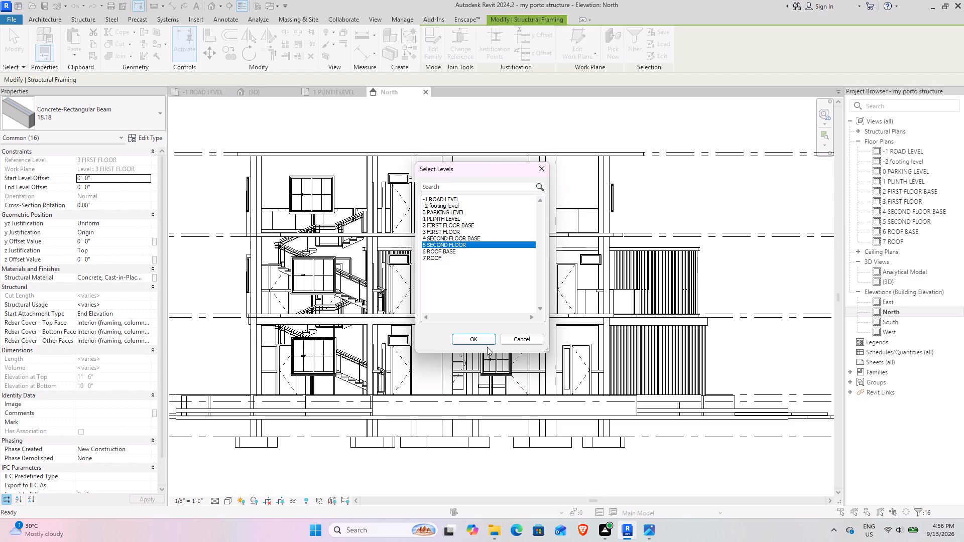
click(475, 340)
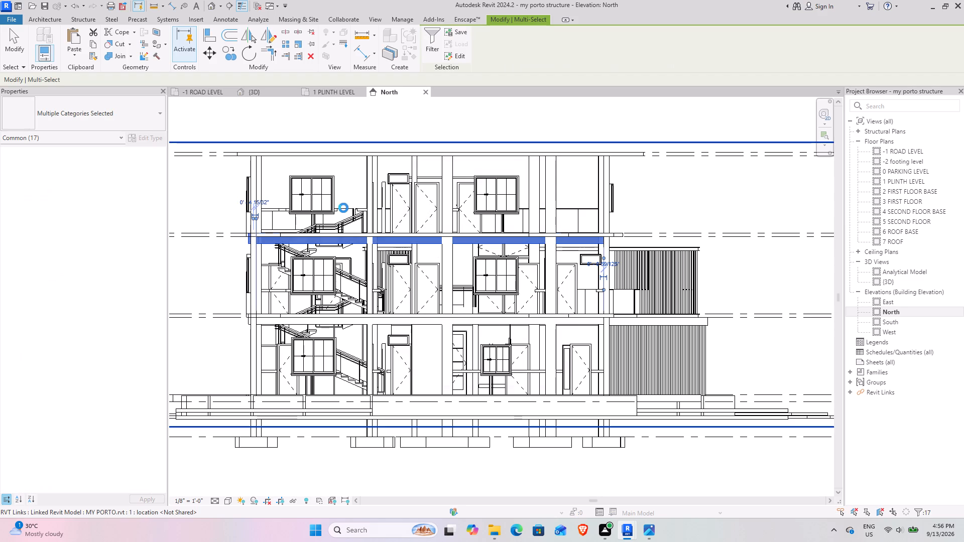
Examine the pasted second-floor beams in 3D around the upper slab edge and the slatted terrace.
click(266, 92)
scroll(425, 314, down, 2)
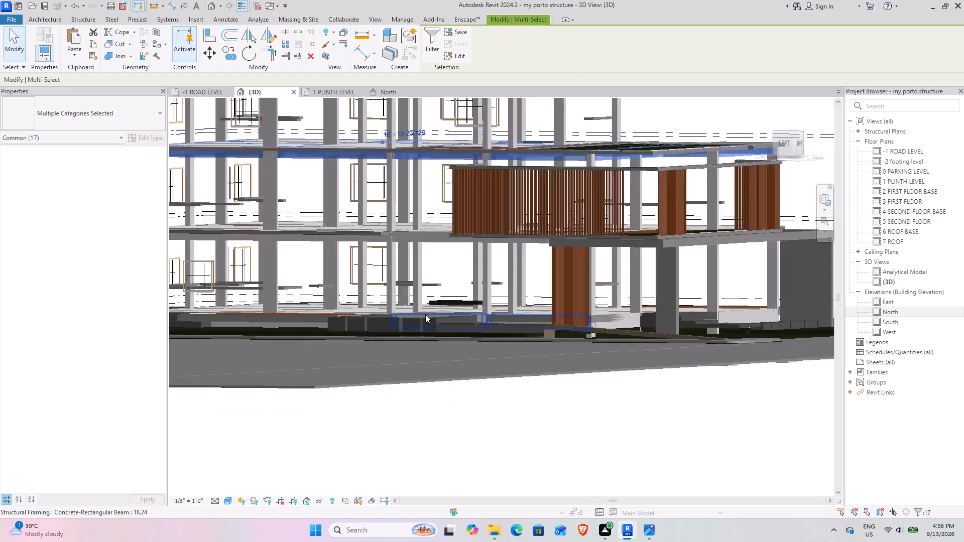
scroll(425, 314, down, 2)
middle_drag(415, 291, 417, 354)
shift+middle_drag(469, 301, 492, 318)
click(608, 137)
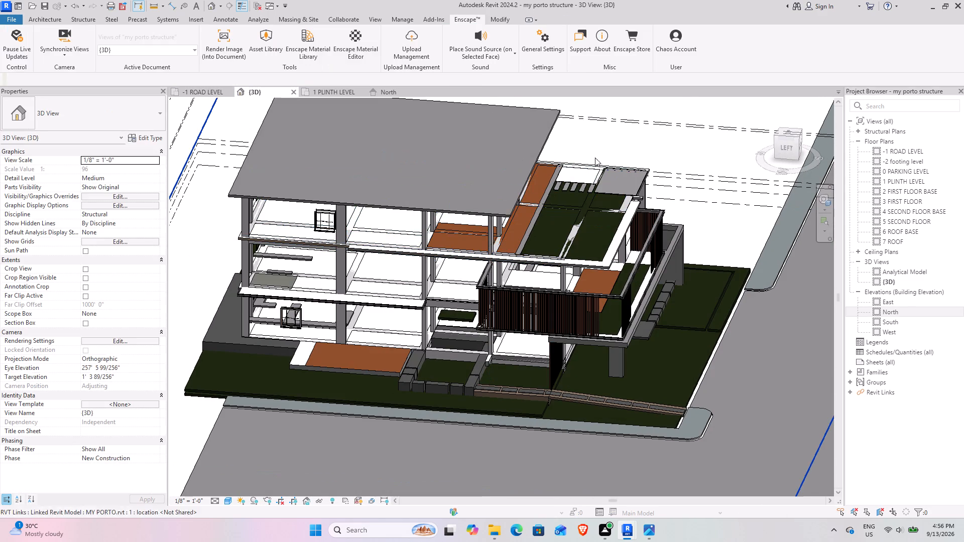
scroll(467, 258, up, 8)
shift+middle_drag(474, 267, 477, 239)
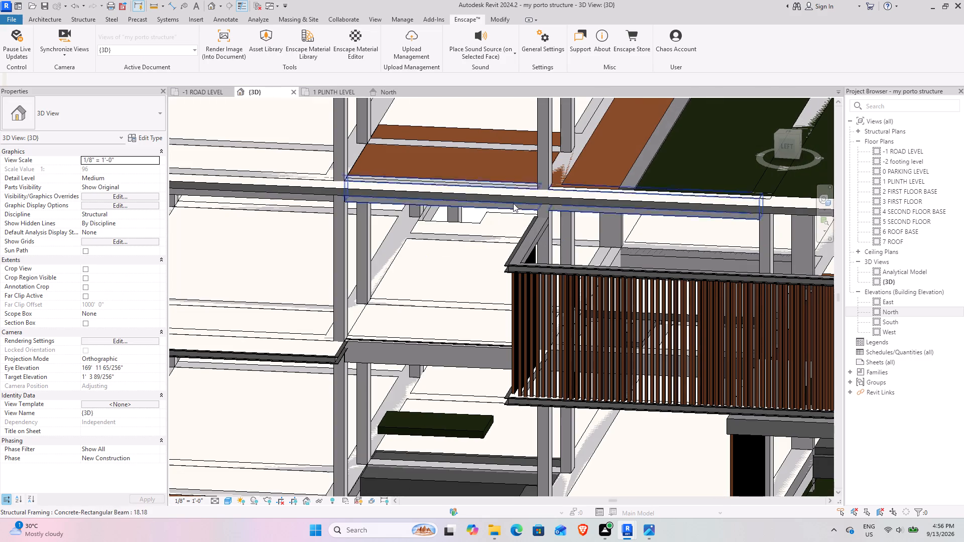
Select the second-floor beam along the rear edge of the upper terrace and locate it in the -1 ROAD LEVEL plan.
click(570, 171)
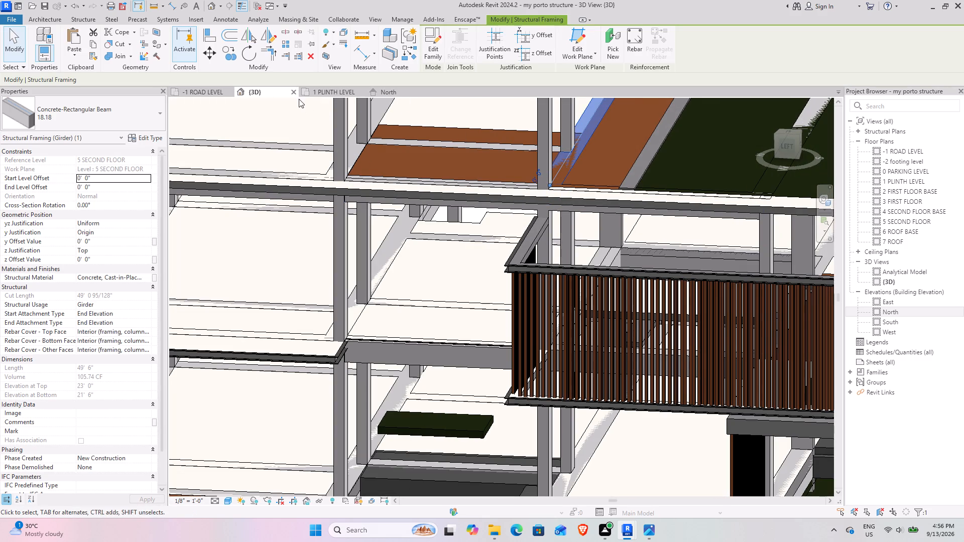
click(205, 93)
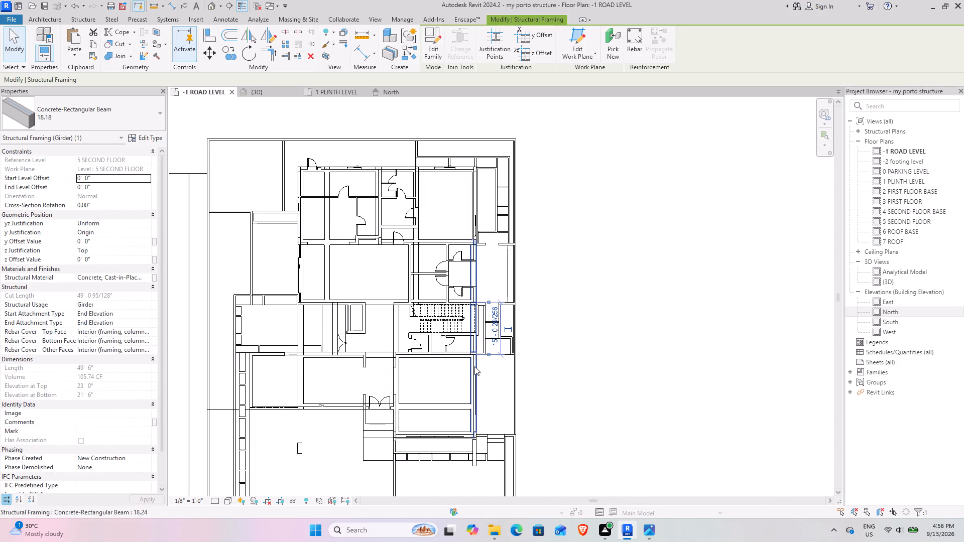
middle_drag(497, 393, 502, 385)
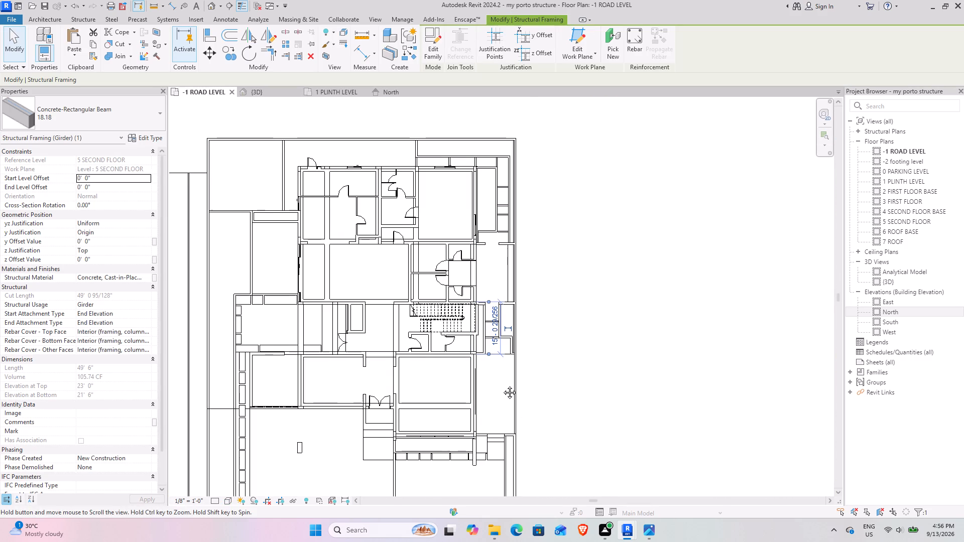
middle_drag(502, 385, 527, 338)
scroll(488, 273, up, 4)
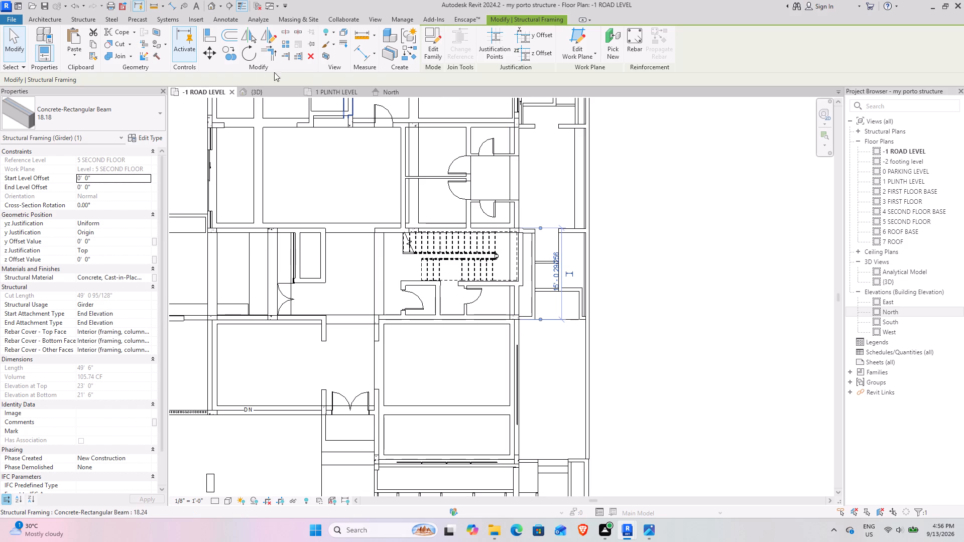
Inspect the selected second-floor beam in 3D against the roof slab, columns and planted upper terrace.
click(258, 95)
shift+middle_drag(488, 204, 449, 166)
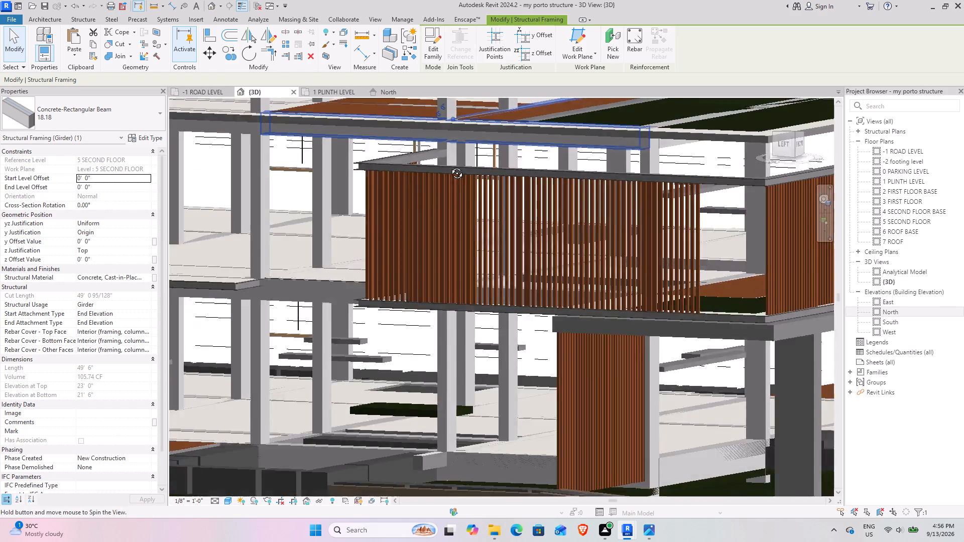
shift+middle_drag(449, 166, 442, 179)
scroll(444, 178, down, 9)
middle_drag(447, 180, 446, 238)
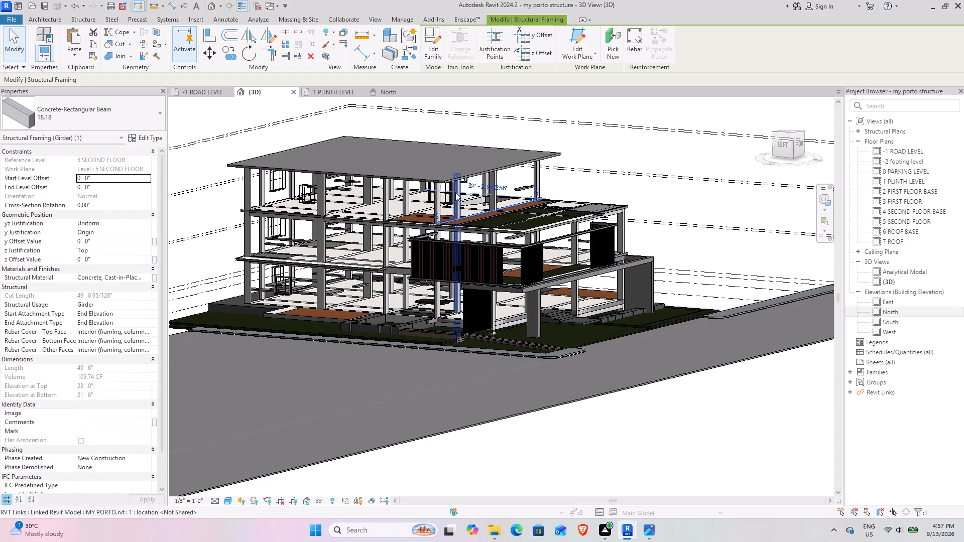
scroll(475, 174, up, 4)
middle_drag(530, 196, 577, 215)
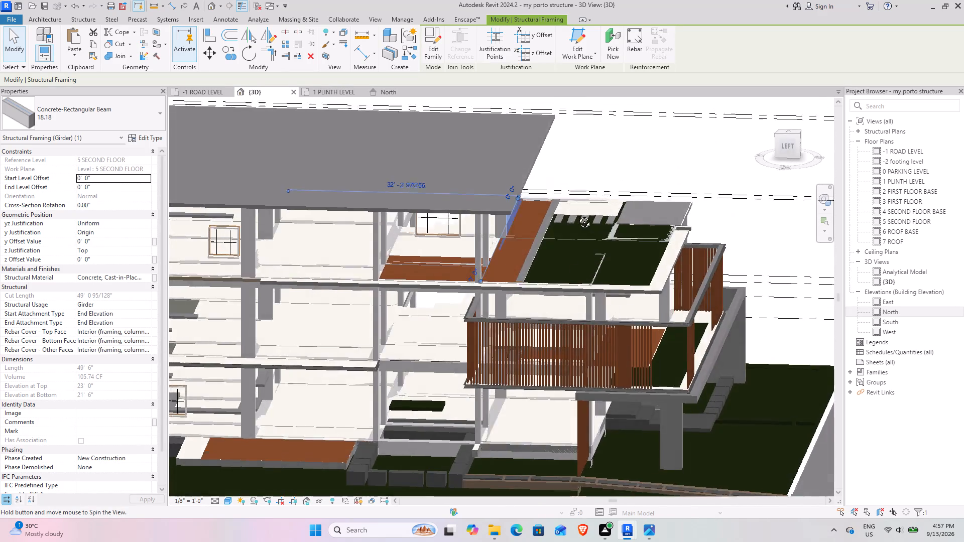
middle_drag(577, 215, 575, 233)
shift+middle_drag(518, 235, 519, 198)
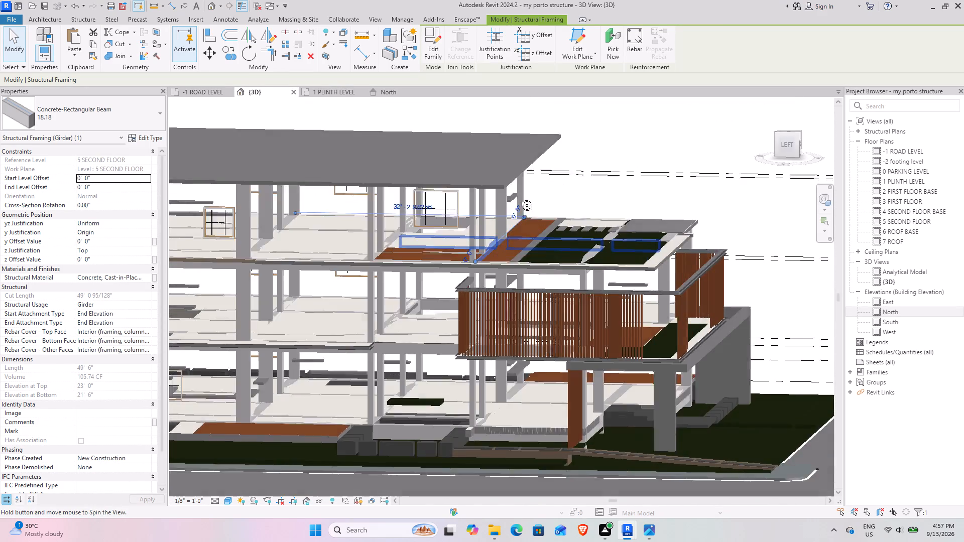
shift+middle_drag(519, 198, 489, 232)
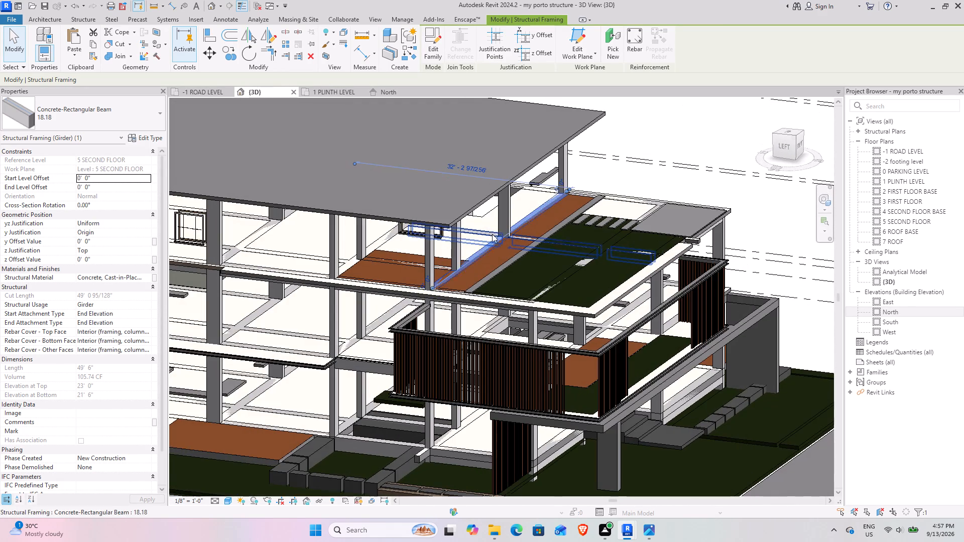
shift+middle_drag(511, 247, 478, 239)
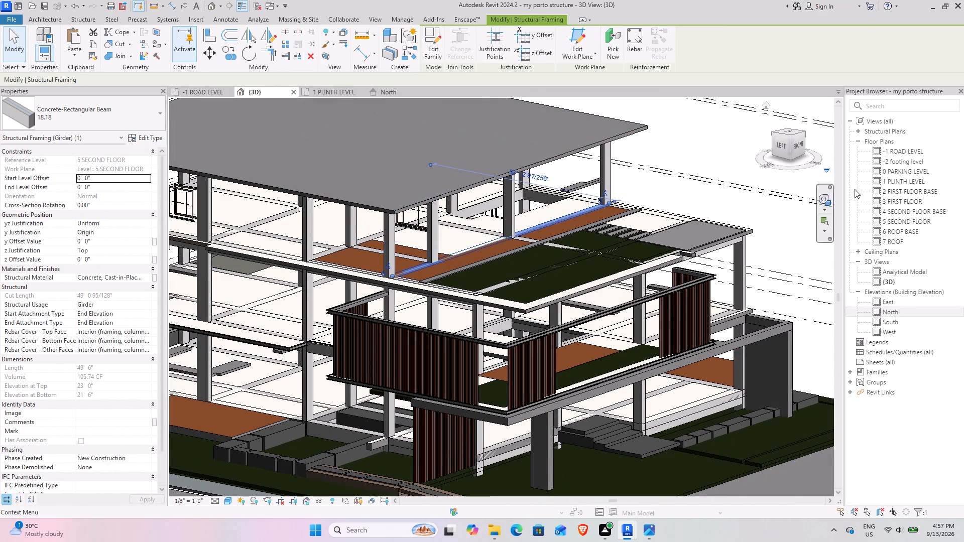
Review the second-floor framing layout in the 5 SECOND FLOOR and 4 SECOND FLOOR BASE plans, picking the beam just in front of the staircase.
click(918, 221)
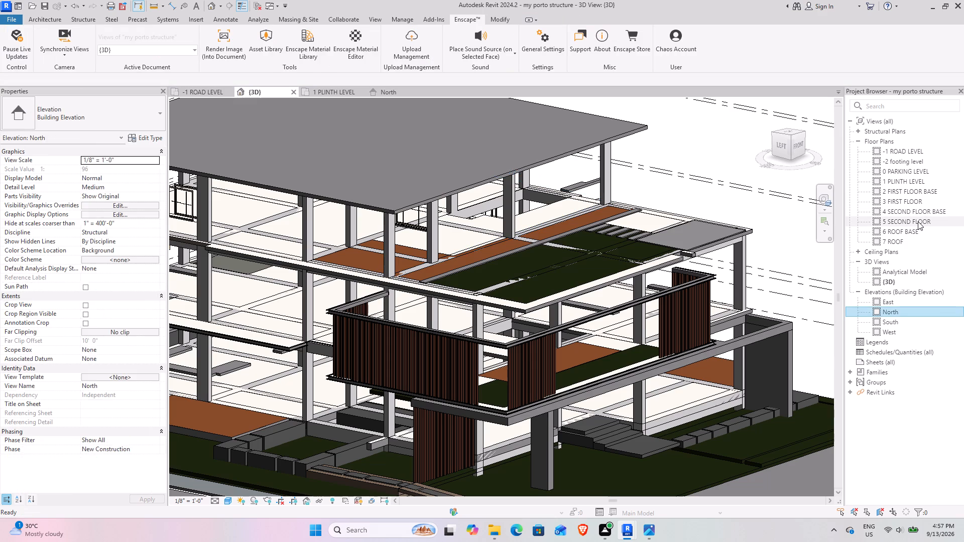
double_click(918, 221)
middle_drag(580, 375, 569, 369)
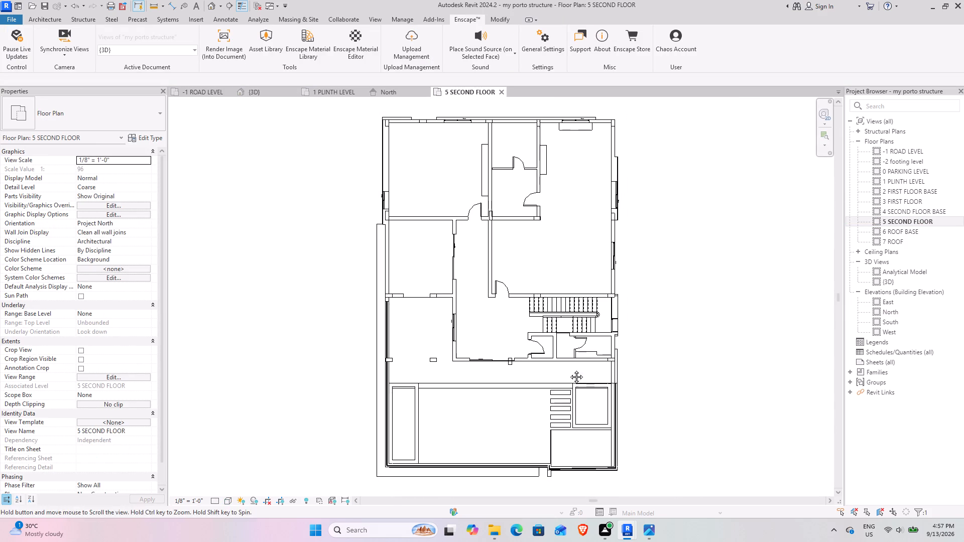
middle_drag(569, 369, 499, 289)
click(694, 284)
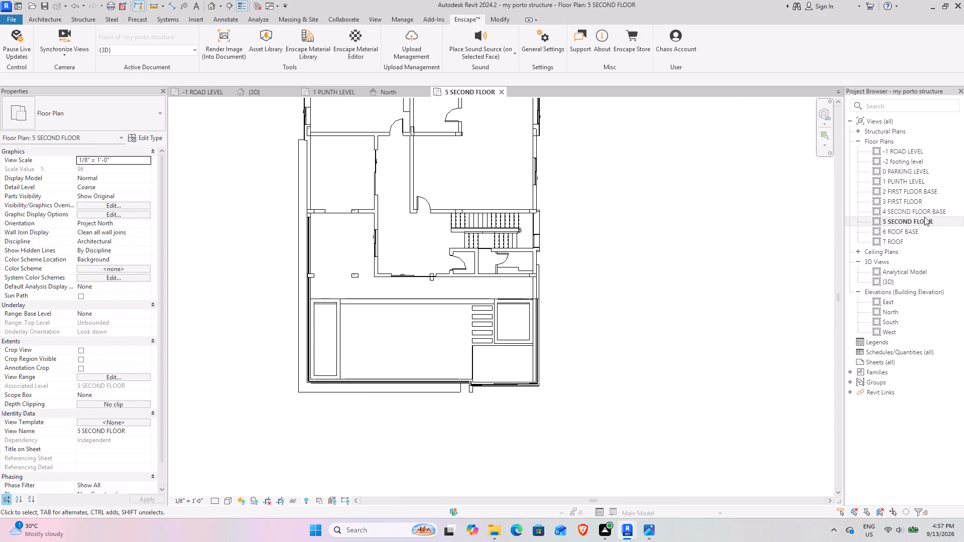
click(924, 205)
double_click(923, 210)
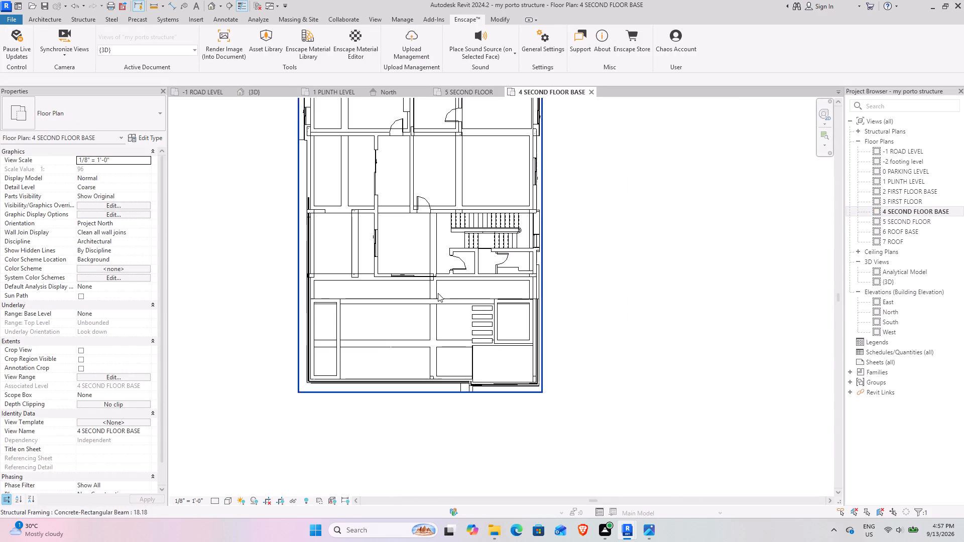
scroll(444, 280, up, 4)
click(490, 285)
scroll(461, 255, down, 3)
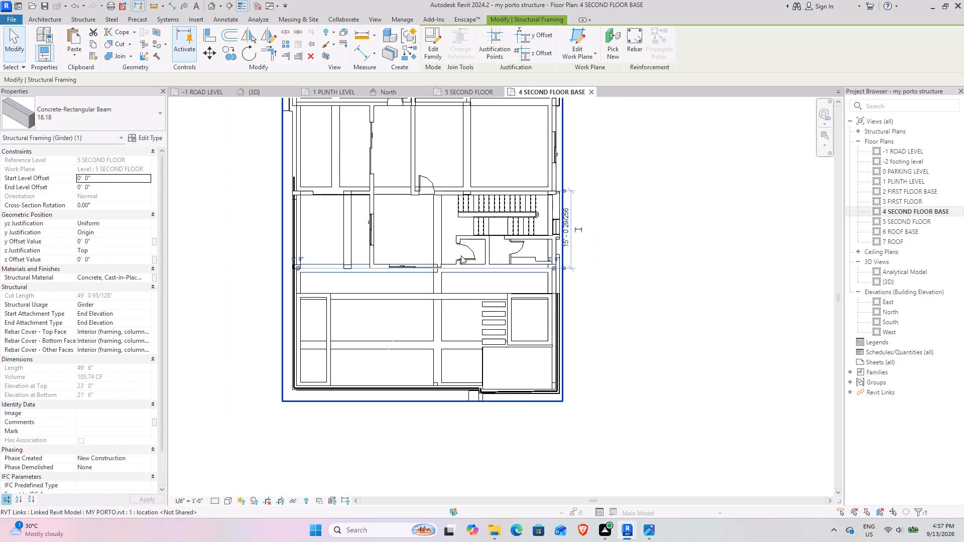
middle_drag(457, 252, 497, 286)
middle_drag(371, 208, 356, 335)
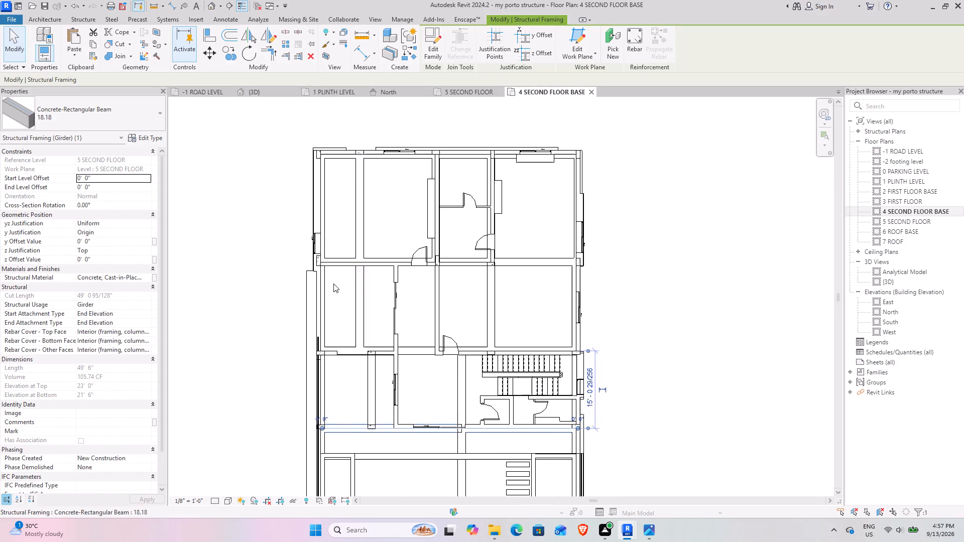
Select the second-floor framing behind the open terrace in the 4 SECOND FLOOR BASE plan and filter Structural Columns out of the selection.
scroll(333, 284, down, 4)
middle_drag(343, 290, 333, 270)
drag(276, 168, 507, 359)
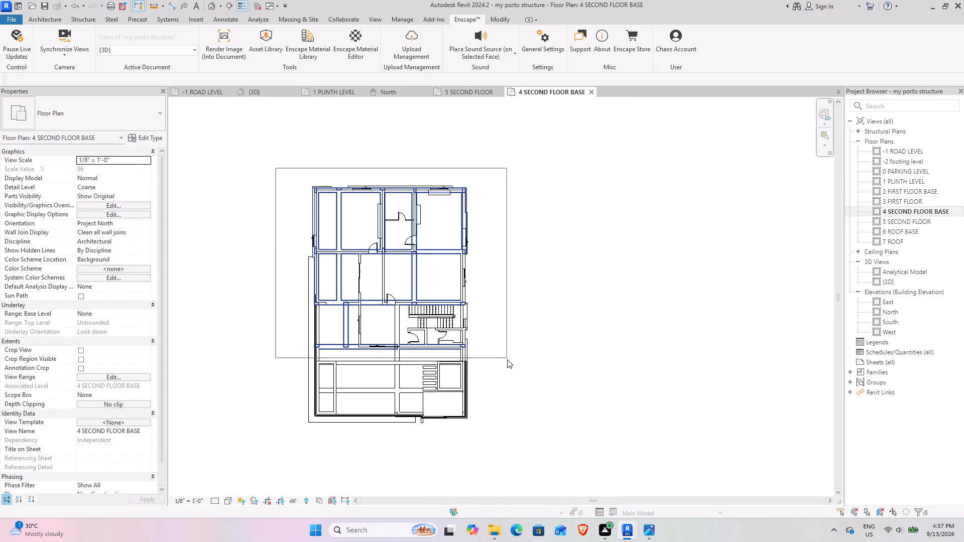
drag(507, 359, 509, 355)
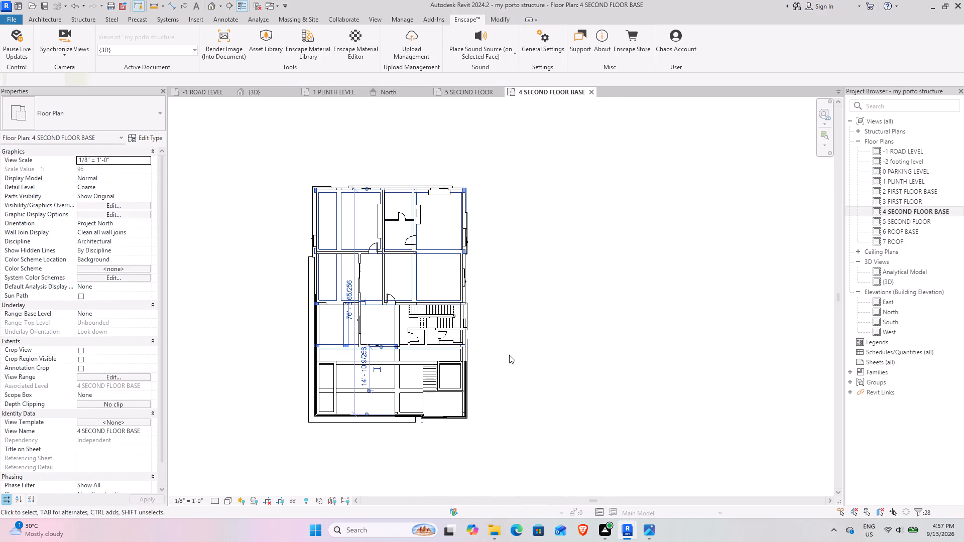
click(266, 96)
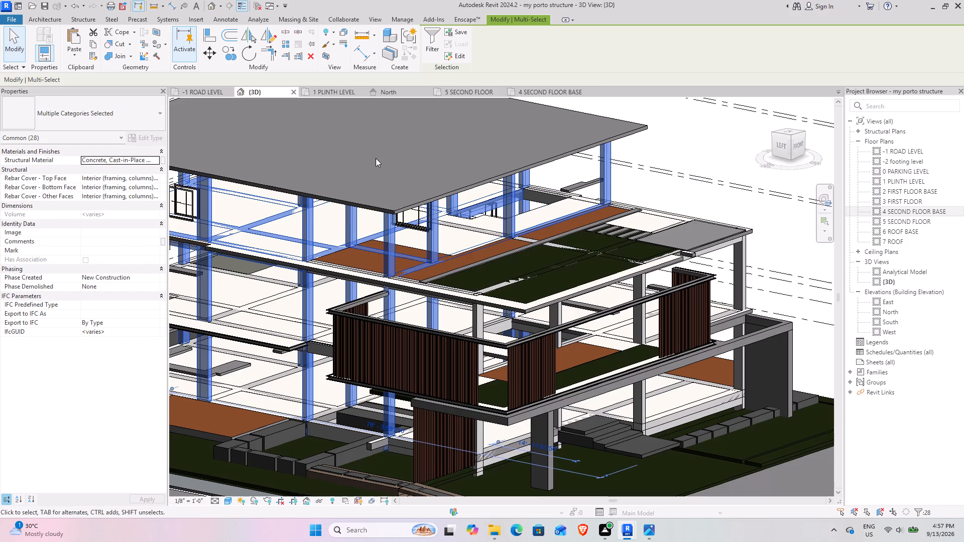
shift+middle_drag(451, 247, 480, 257)
click(433, 48)
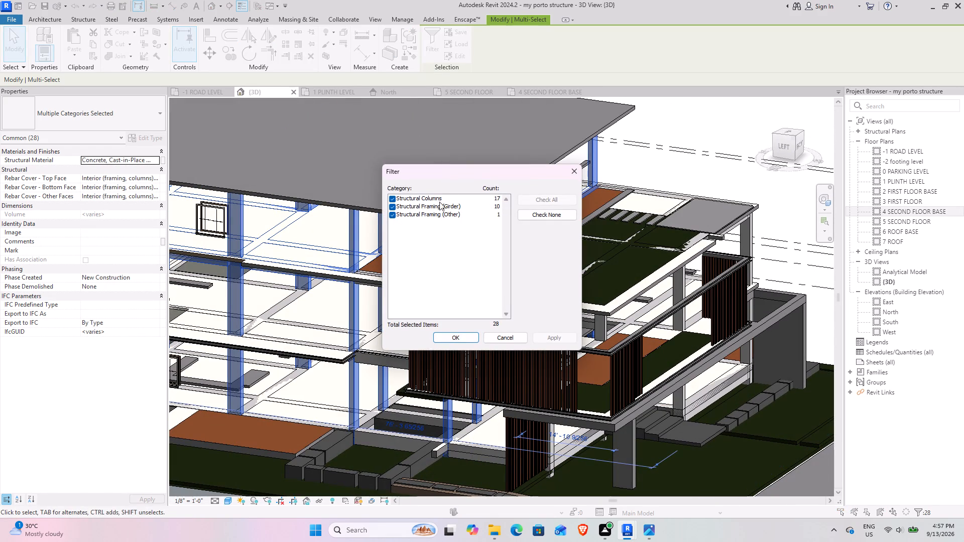
click(394, 197)
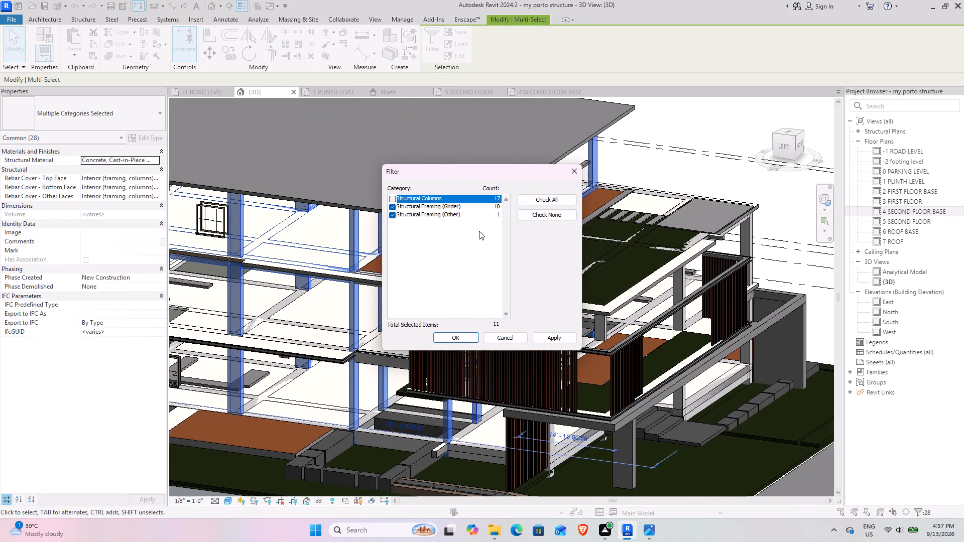
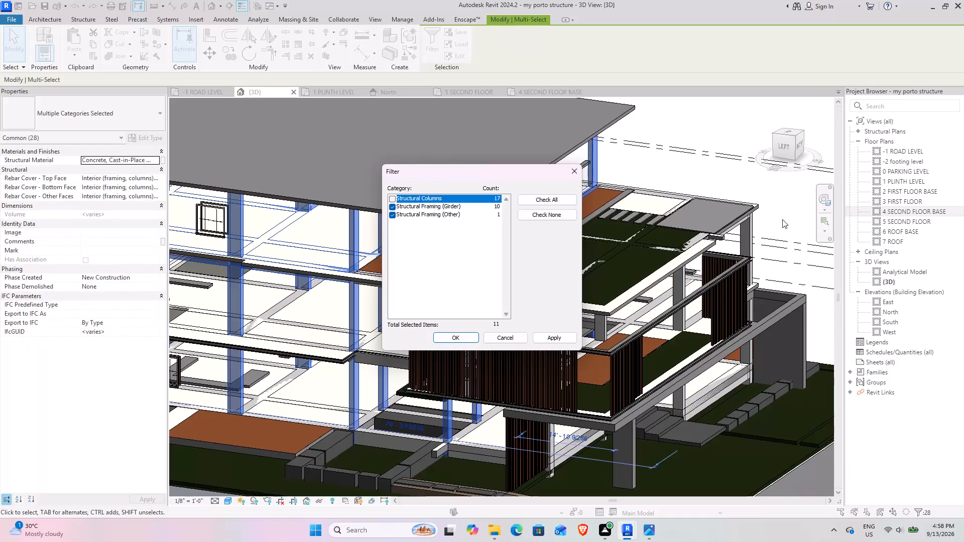
Copy the 11 filtered second-floor beams and paste them aligned to level 7 ROOF.
click(457, 337)
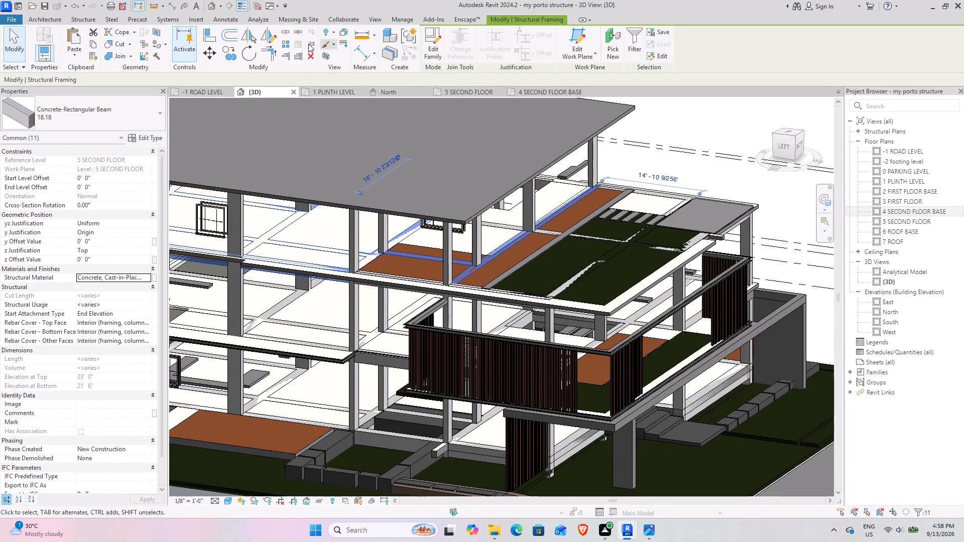
click(92, 47)
click(78, 55)
click(74, 94)
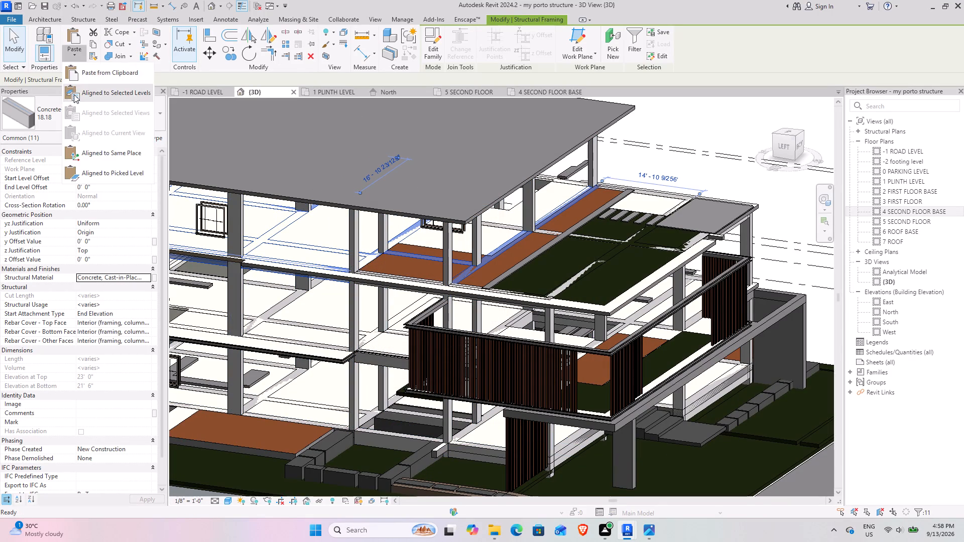
click(446, 261)
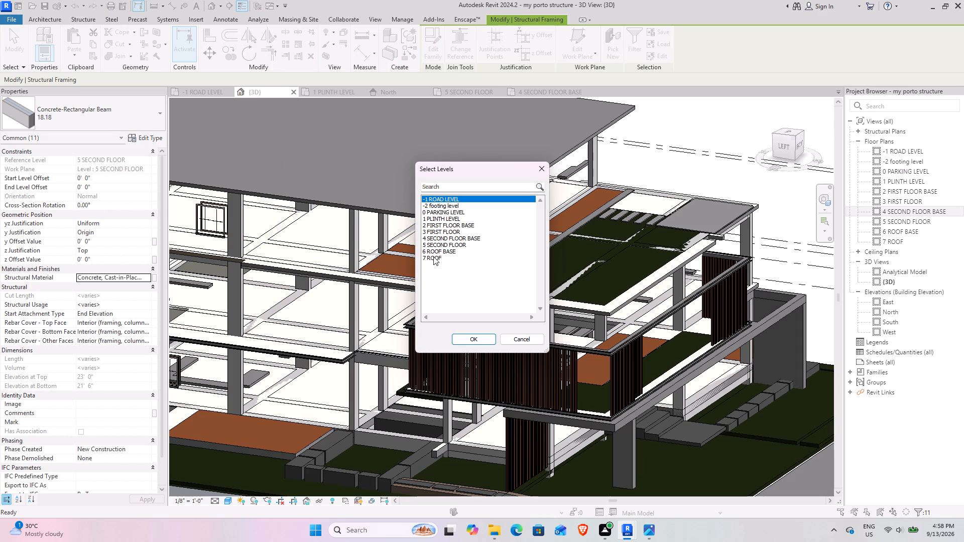
click(433, 256)
click(489, 341)
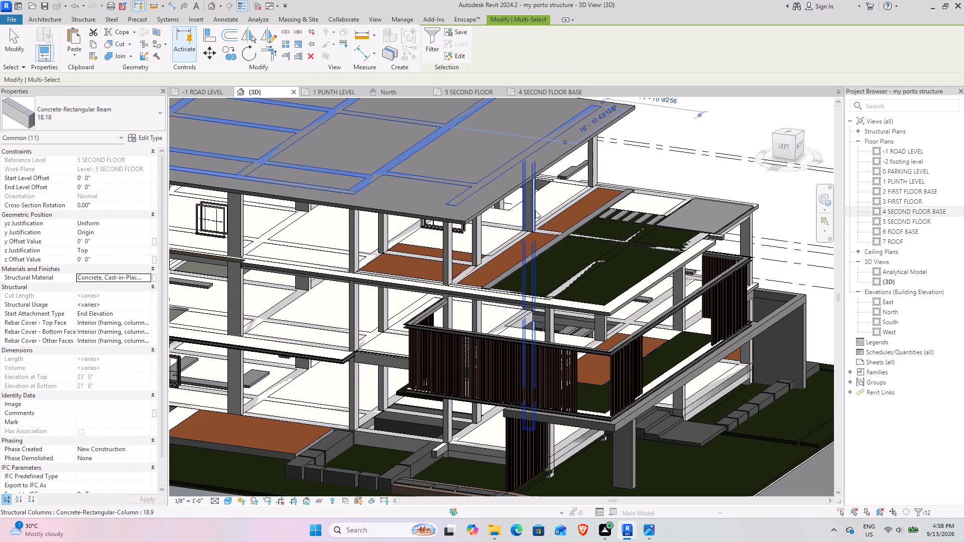
click(646, 166)
Examine the pasted roof beams in 3D from above and from the side against the roof slab and columns.
scroll(573, 196, down, 5)
middle_drag(509, 277, 529, 218)
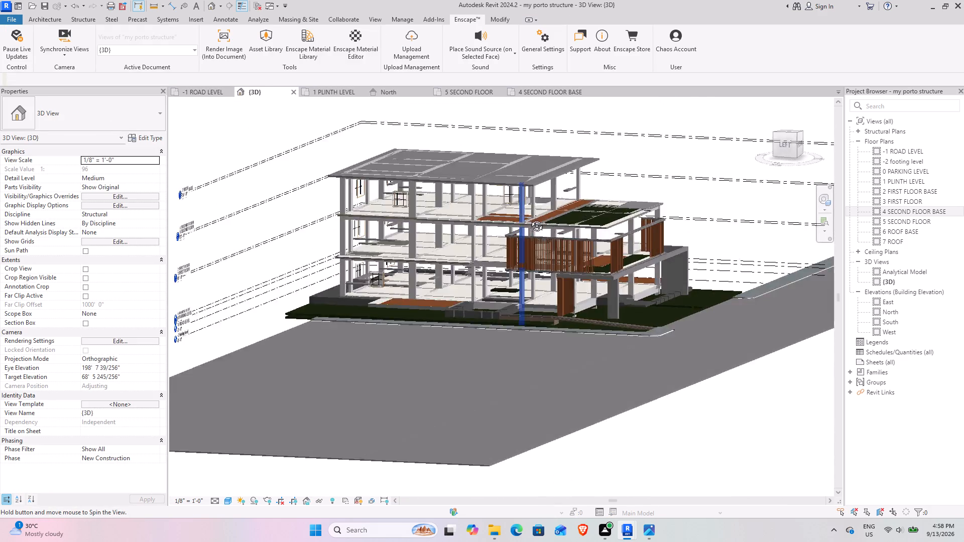
middle_drag(529, 218, 469, 273)
scroll(461, 231, up, 4)
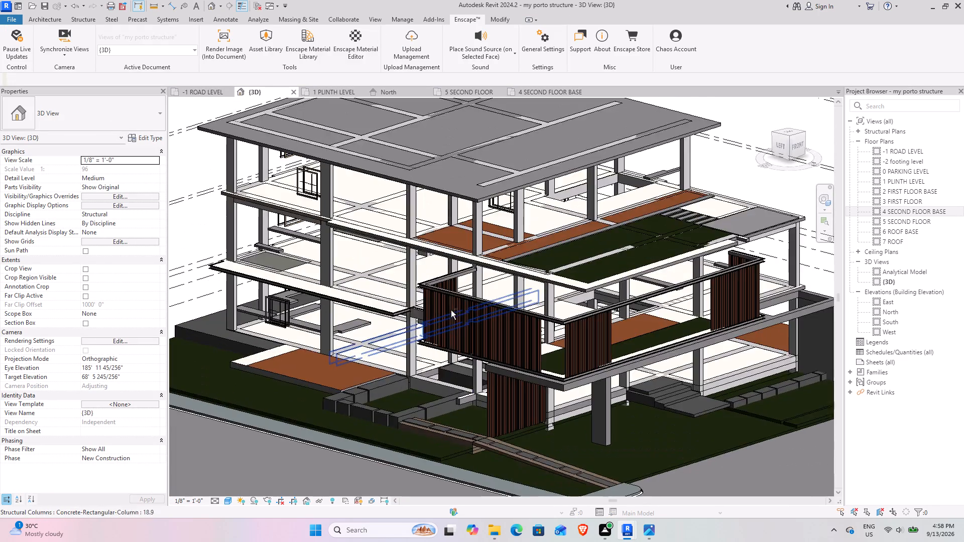
shift+middle_drag(451, 310, 435, 313)
middle_drag(426, 293, 477, 345)
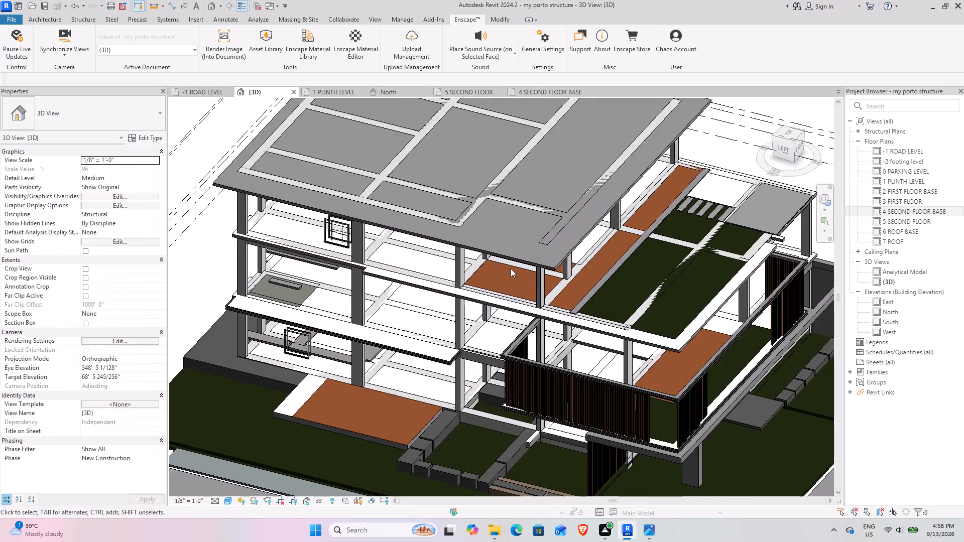
scroll(520, 226, up, 4)
shift+middle_drag(532, 322, 558, 199)
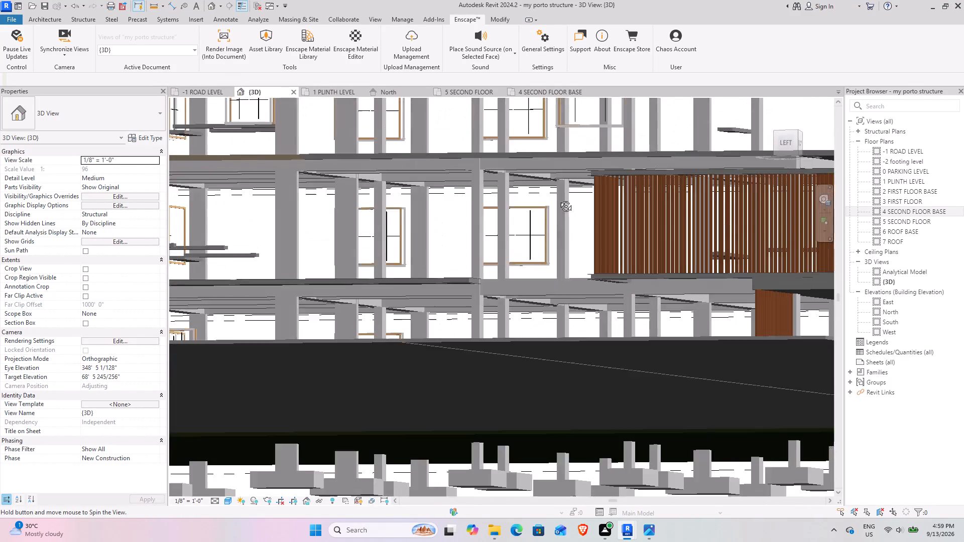
shift+middle_drag(558, 199, 555, 218)
scroll(534, 193, down, 4)
middle_drag(534, 193, 500, 290)
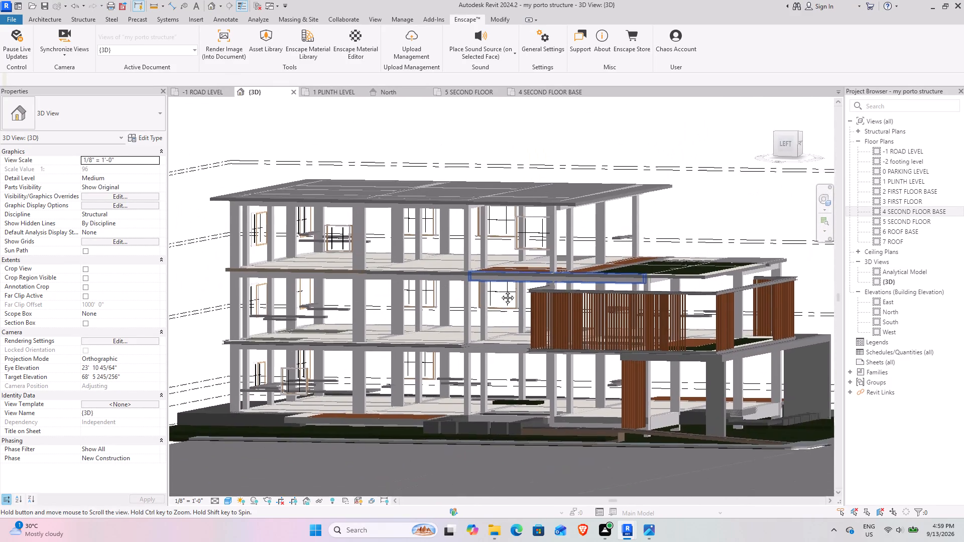
middle_drag(500, 290, 497, 305)
shift+middle_drag(492, 304, 507, 377)
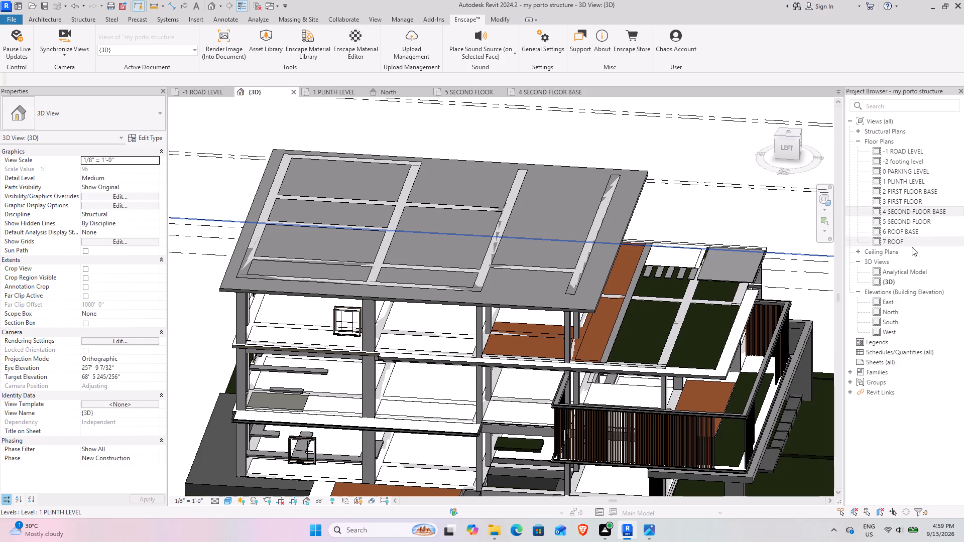
In the 6 ROOF BASE plan, extend the left edge beam down to meet the end of the bottom beam.
double_click(912, 228)
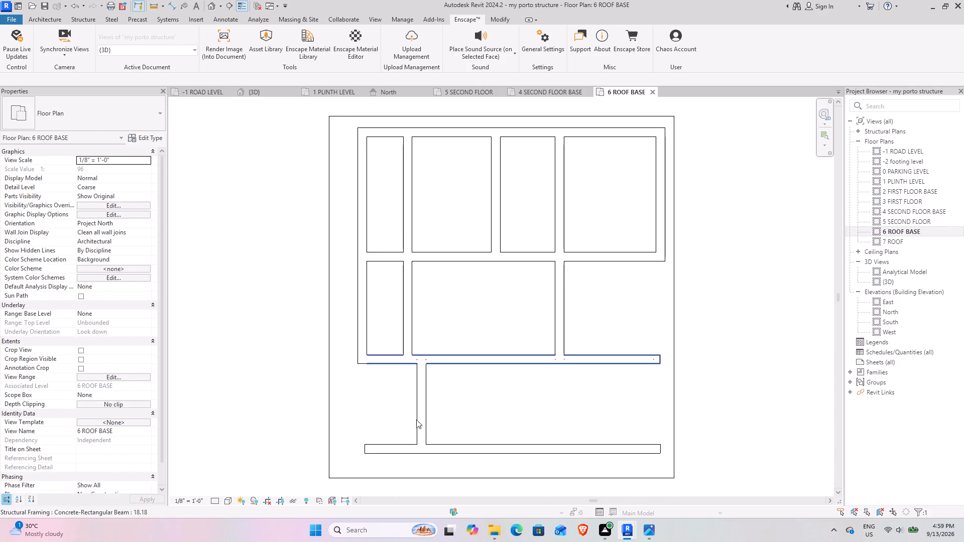
middle_drag(422, 425, 454, 342)
scroll(385, 302, up, 4)
click(404, 245)
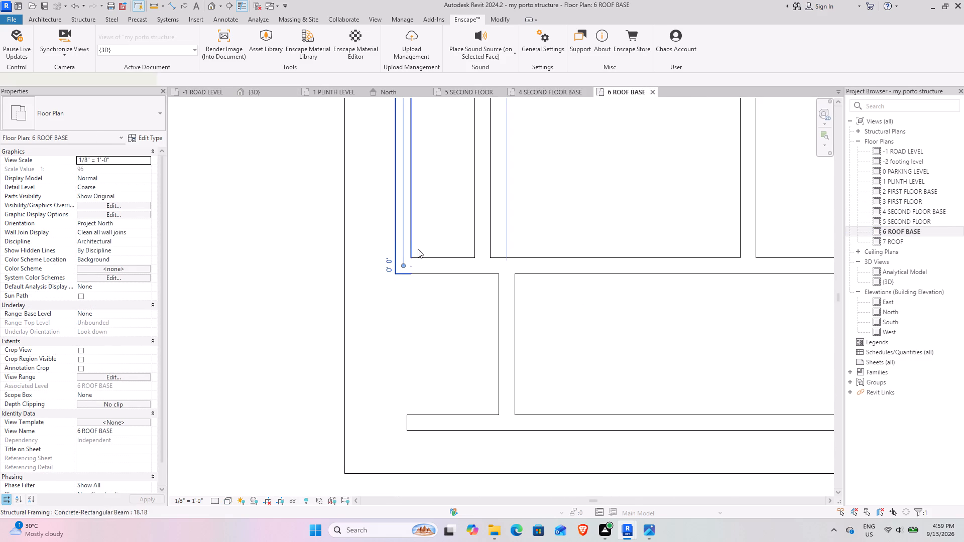
drag(404, 264, 417, 417)
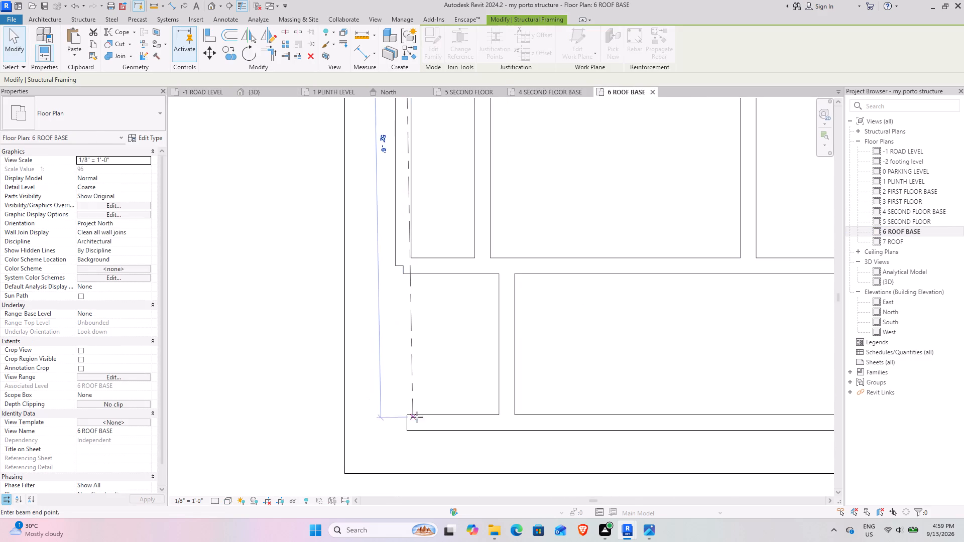
drag(417, 417, 409, 425)
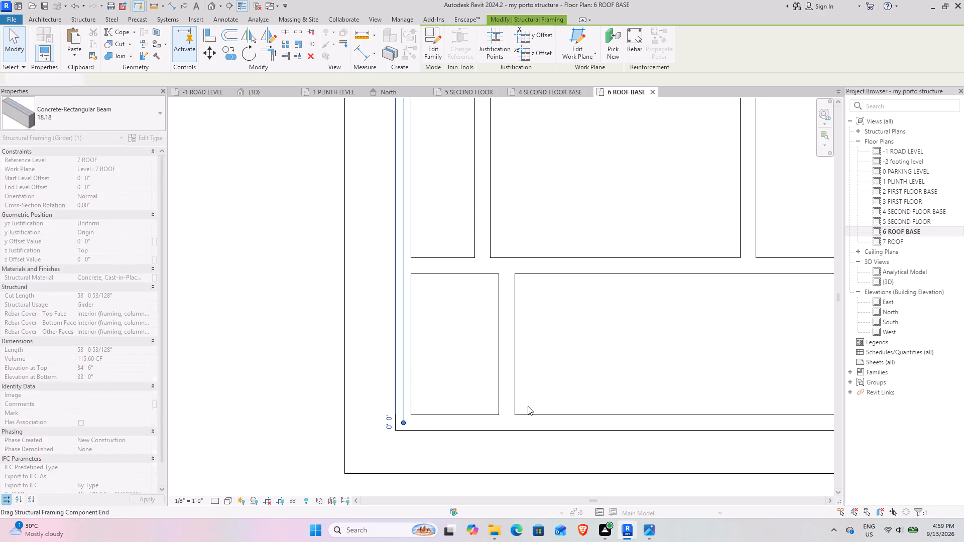
click(606, 366)
Extend the right edge beam of the roof framing down to meet the end of the bottom beam.
scroll(611, 357, down, 5)
middle_drag(669, 338, 444, 337)
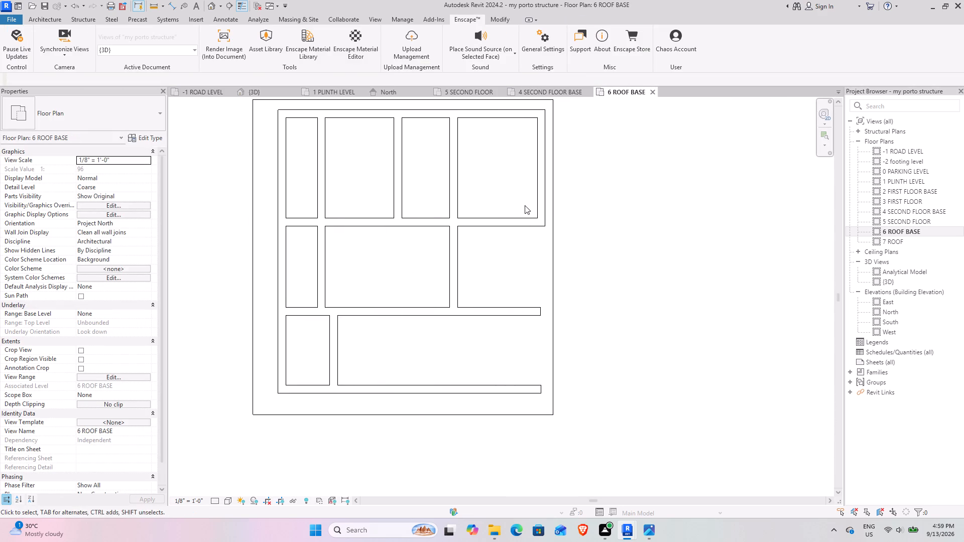
click(541, 204)
scroll(542, 201, up, 4)
drag(541, 239, 542, 263)
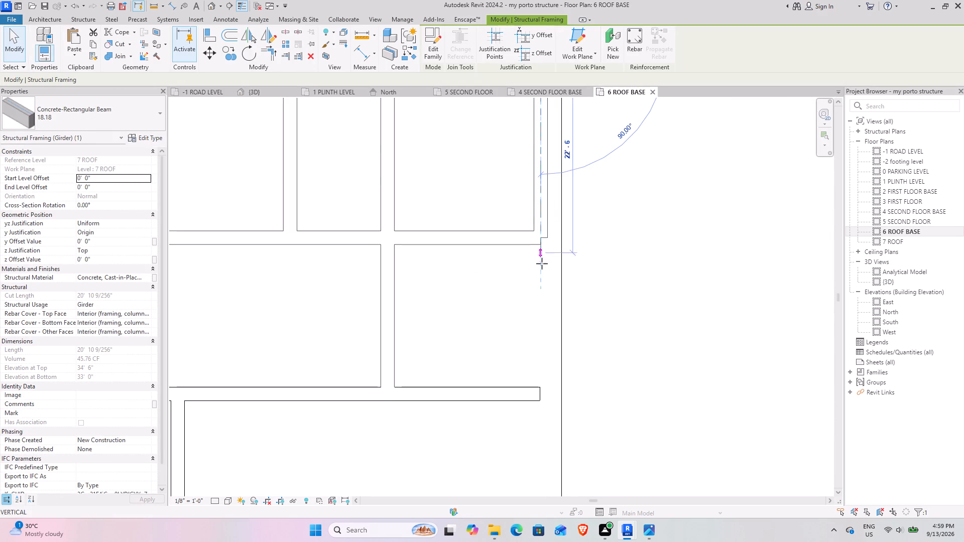
drag(542, 263, 542, 411)
middle_drag(543, 412, 553, 196)
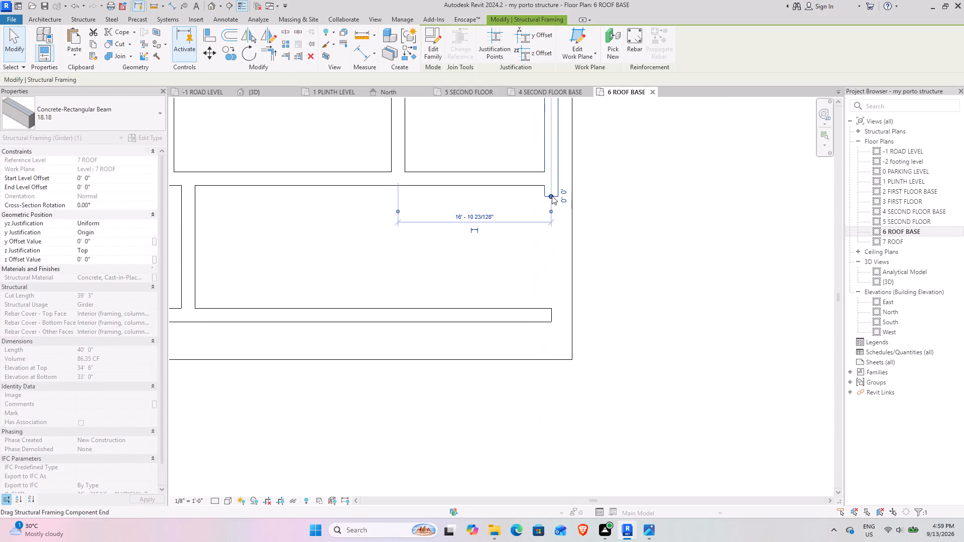
drag(551, 197, 550, 314)
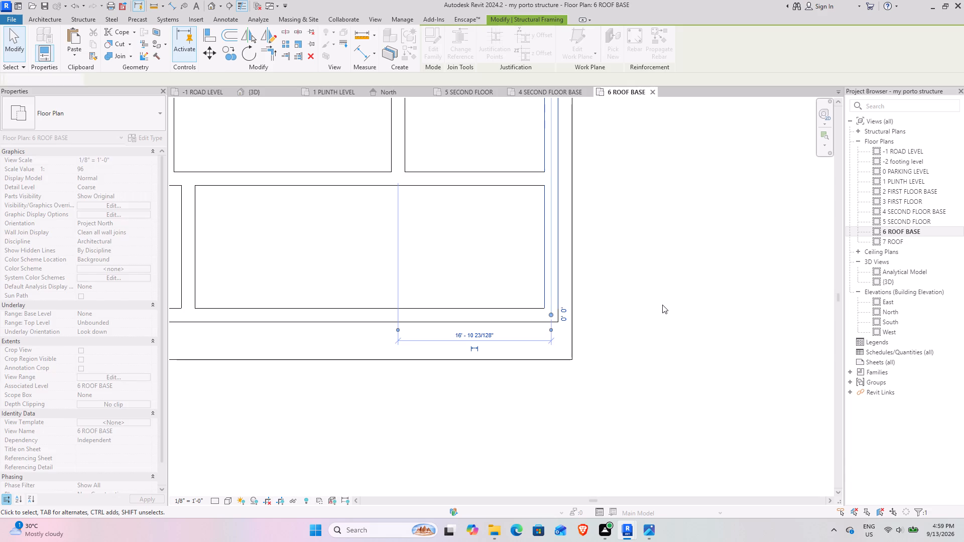
click(662, 305)
Inspect the closed roof beam perimeter in plan and 3D, checking it against the roof slab, columns and terrace.
scroll(474, 232, down, 7)
middle_drag(467, 243, 488, 345)
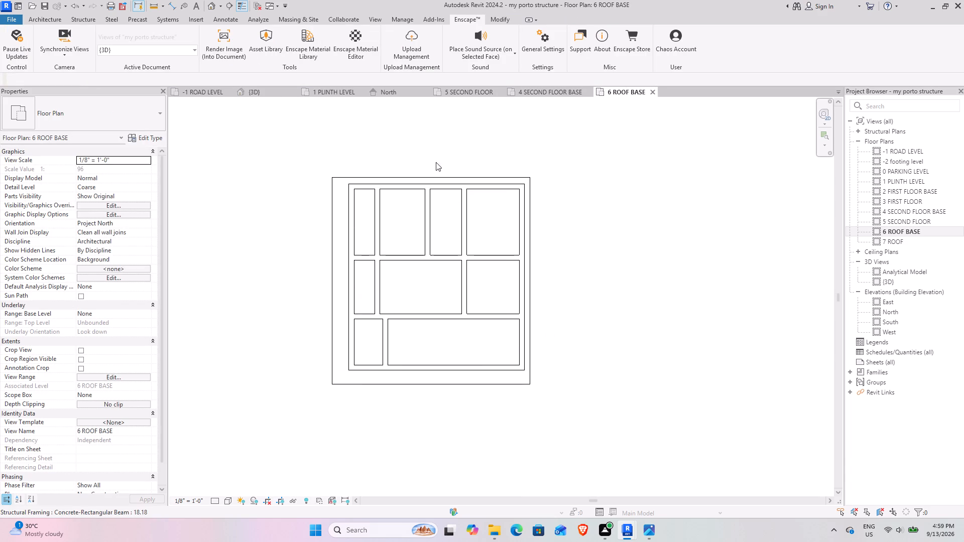
click(268, 87)
shift+middle_drag(498, 192, 499, 200)
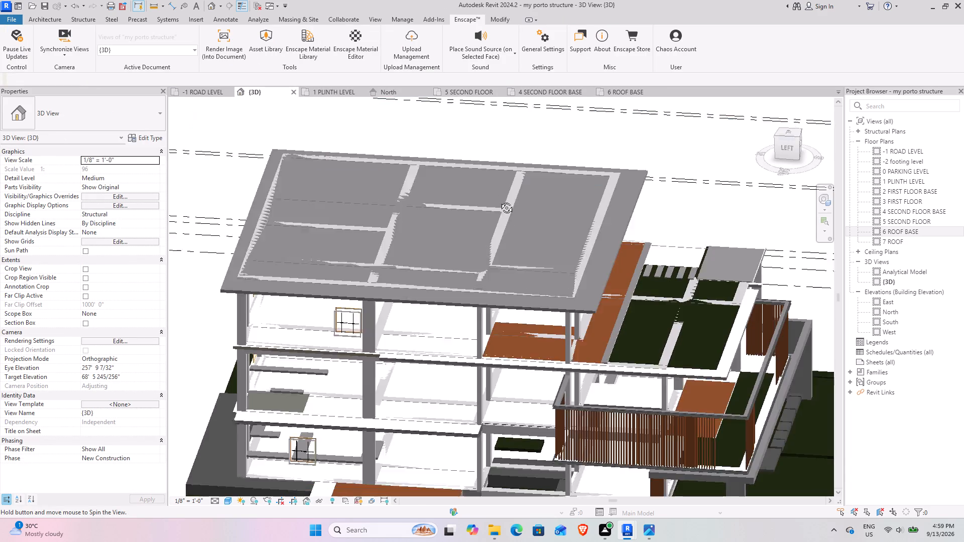
shift+middle_drag(499, 200, 523, 239)
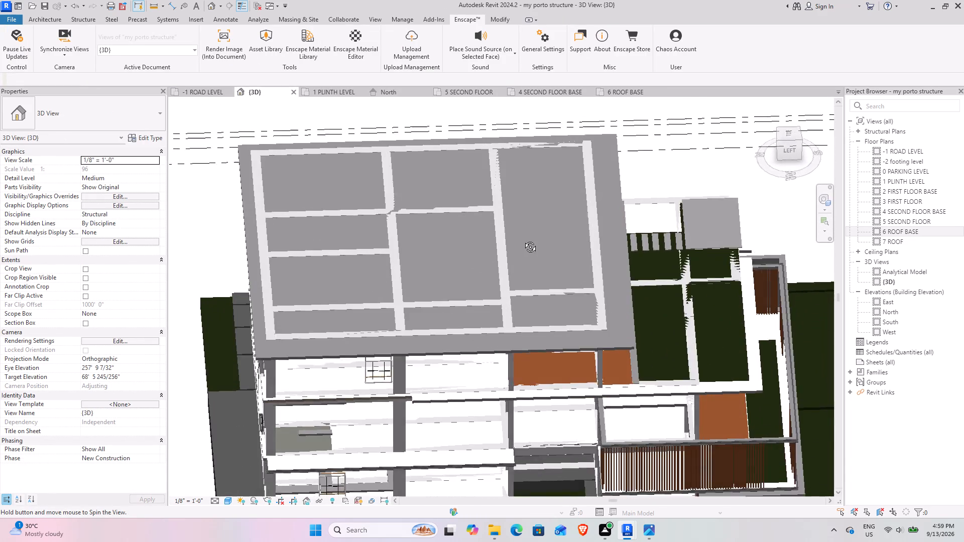
shift+middle_drag(523, 239, 490, 279)
middle_drag(490, 279, 500, 193)
shift+middle_drag(497, 196, 502, 185)
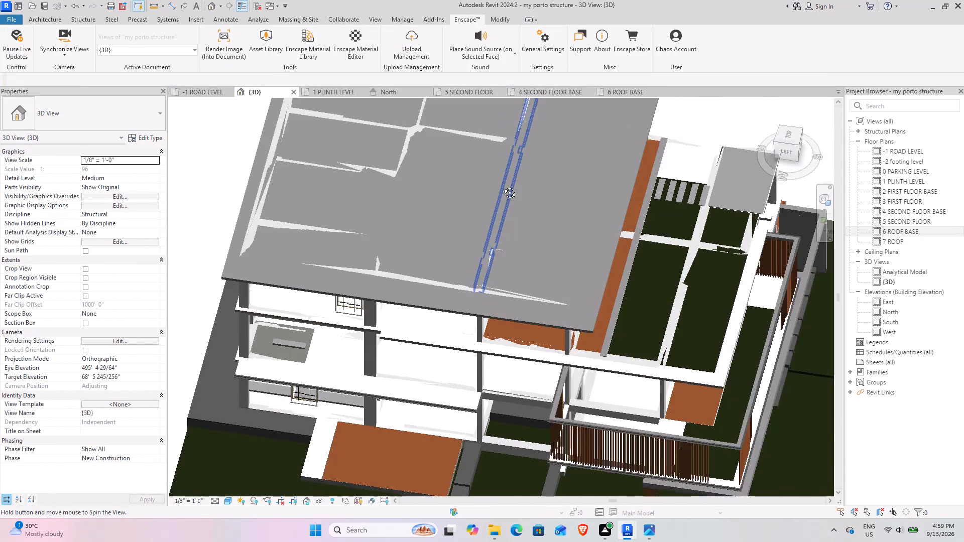
shift+middle_drag(502, 185, 488, 237)
scroll(445, 220, up, 4)
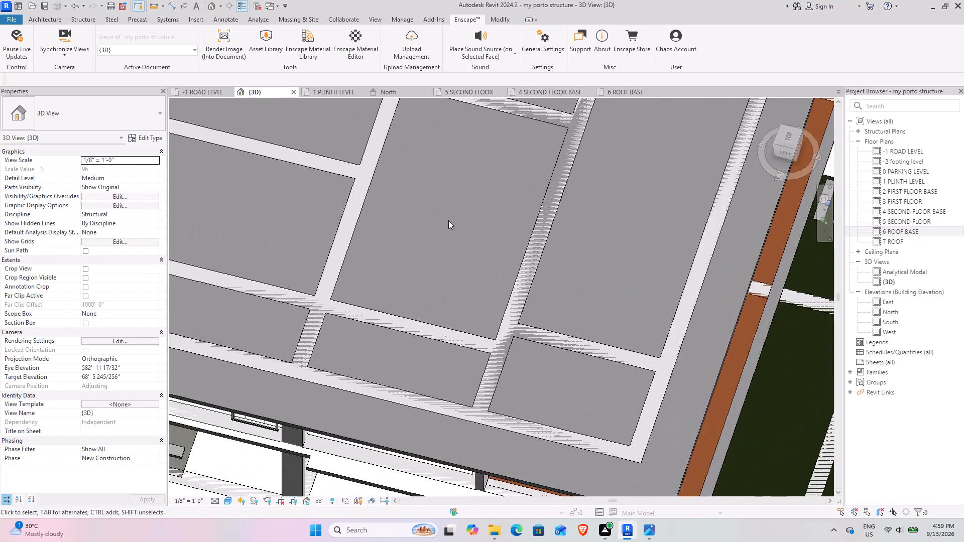
scroll(448, 220, down, 4)
shift+middle_drag(454, 245, 411, 88)
middle_drag(417, 179, 400, 127)
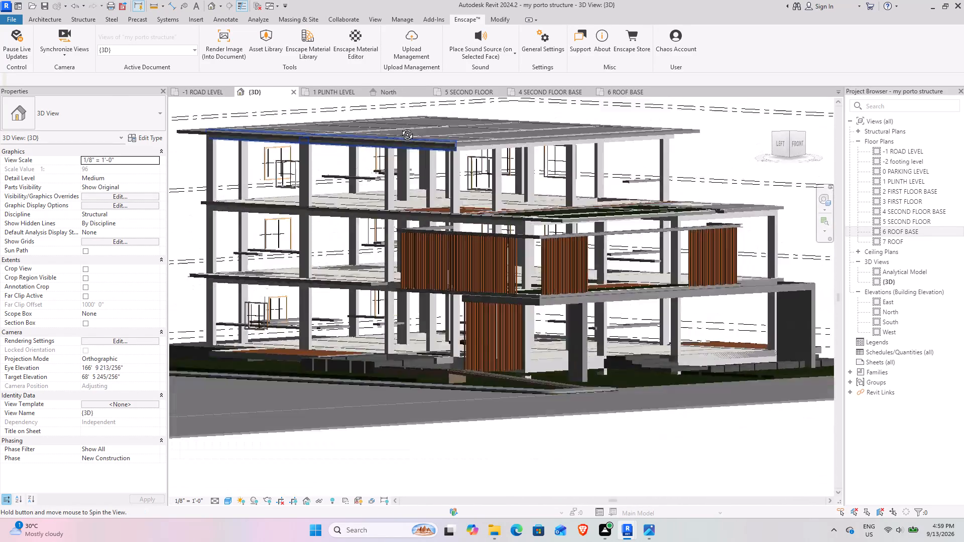
middle_drag(400, 127, 430, 234)
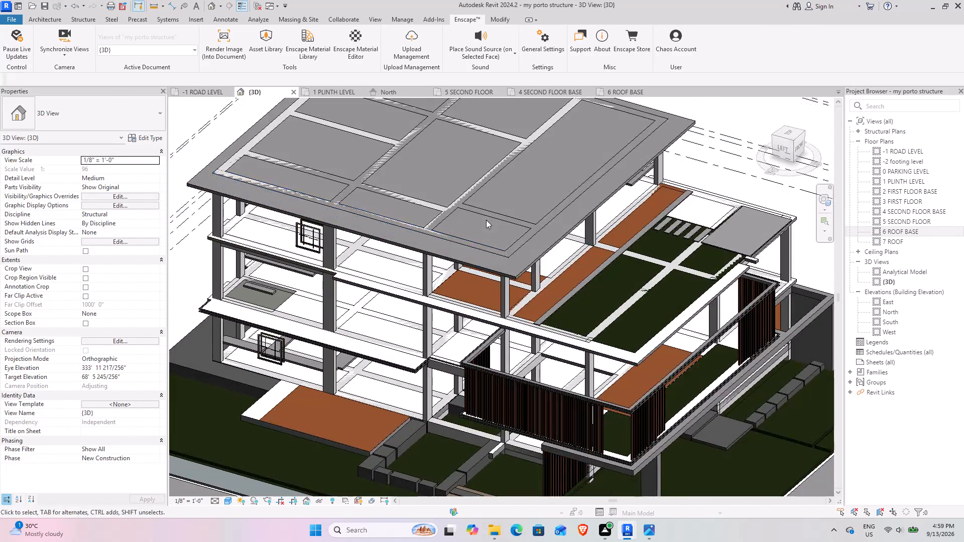
middle_drag(487, 217, 375, 230)
shift+middle_drag(375, 230, 535, 156)
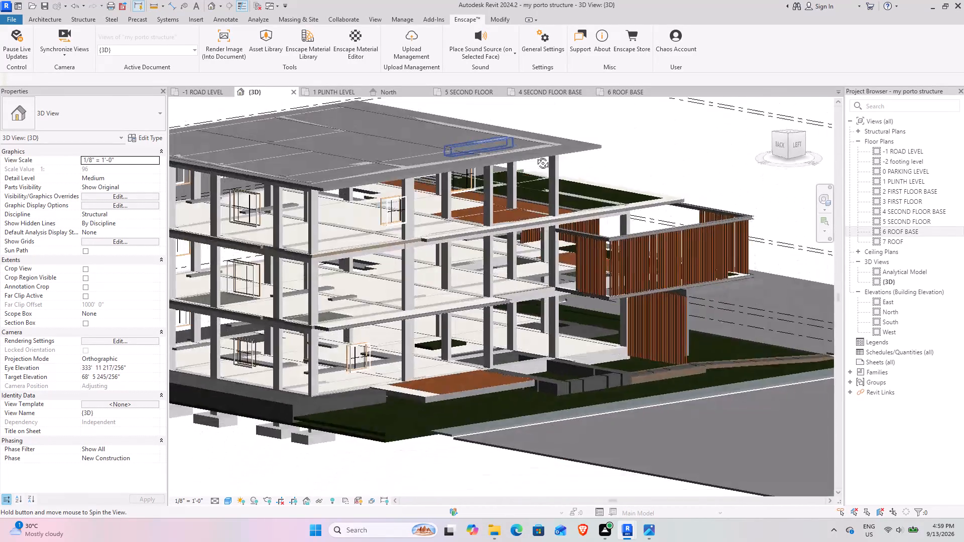
shift+middle_drag(535, 156, 318, 218)
scroll(637, 254, up, 3)
scroll(616, 253, down, 3)
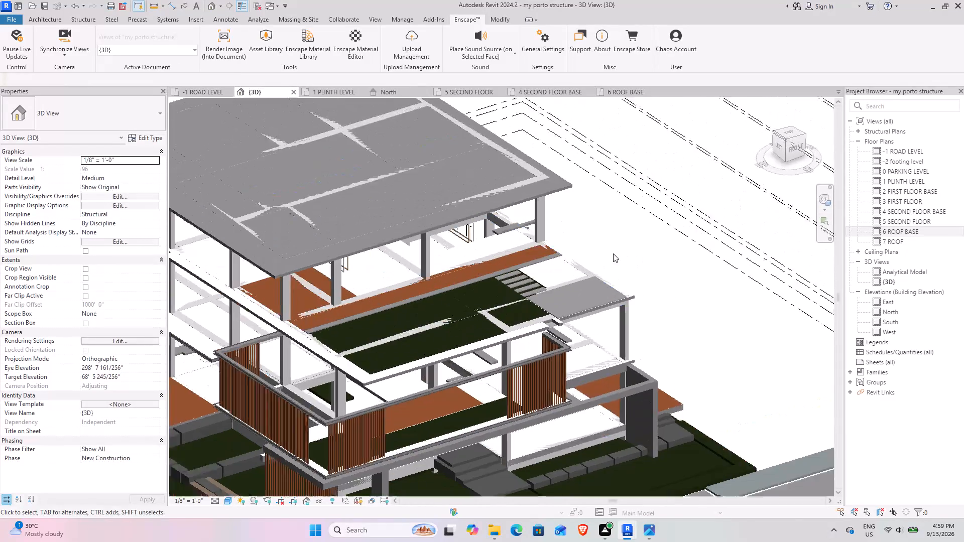
scroll(613, 253, down, 1)
shift+middle_drag(516, 262, 495, 184)
middle_drag(495, 184, 534, 242)
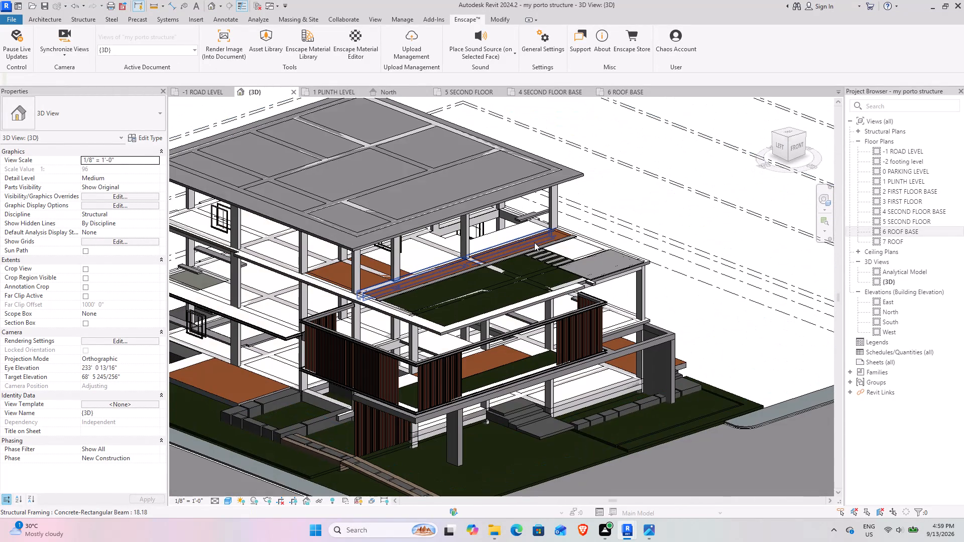
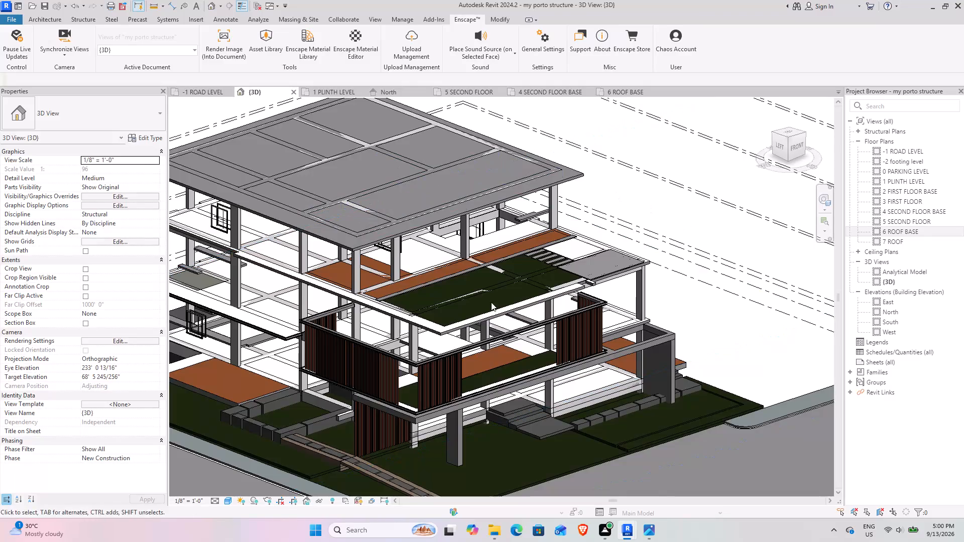
Examine the whole house structure in 3D from above, from the front and from below, including roof framing and footings.
scroll(497, 213, down, 4)
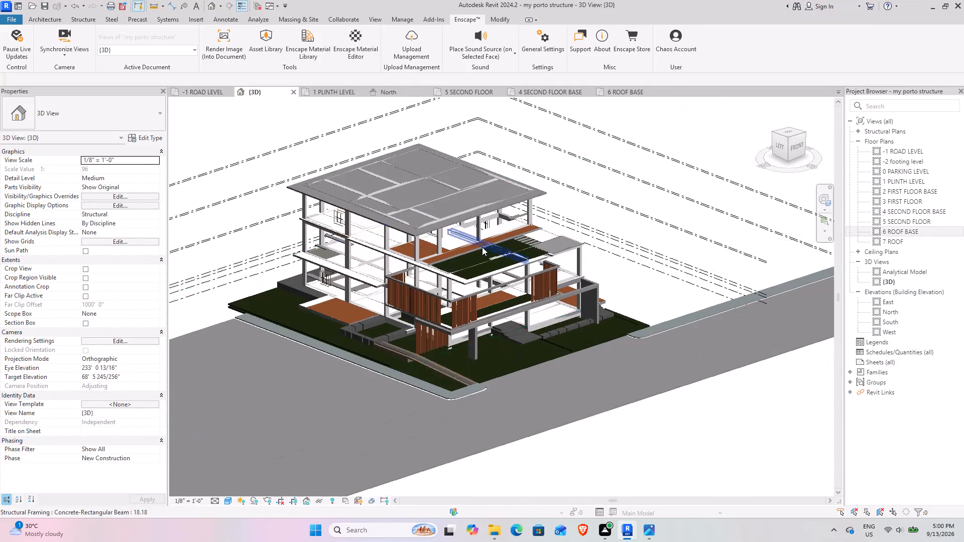
shift+middle_drag(425, 310, 452, 334)
click(612, 412)
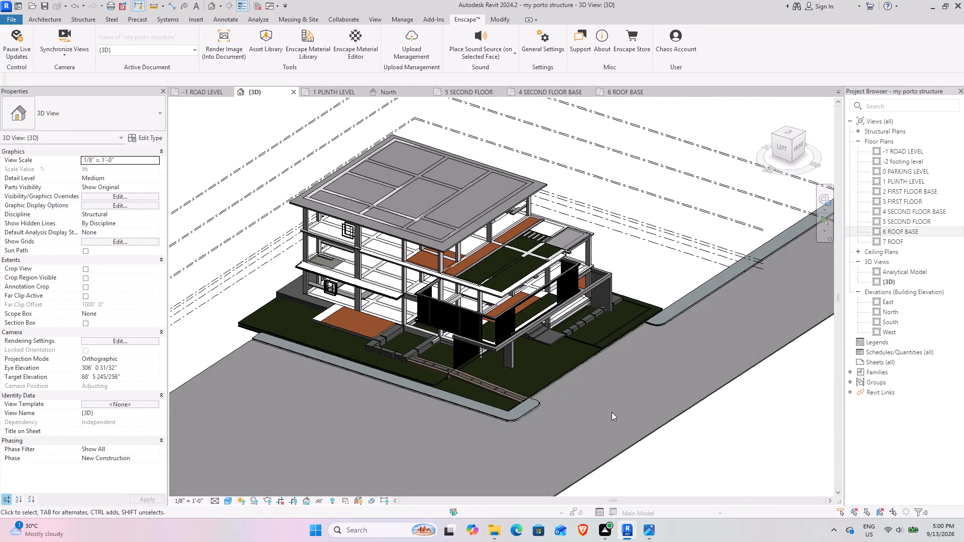
click(711, 472)
shift+middle_drag(531, 324, 505, 264)
scroll(479, 309, up, 3)
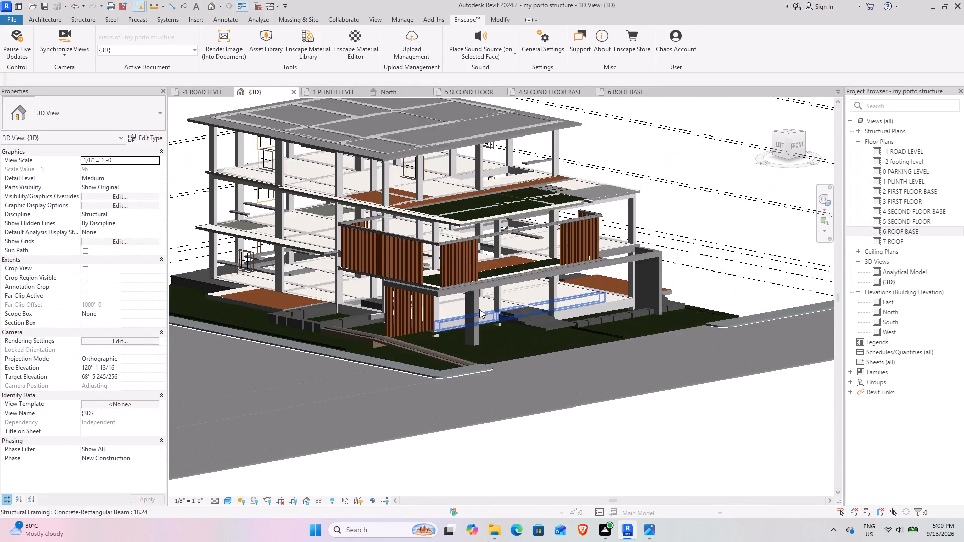
scroll(479, 309, up, 1)
shift+middle_drag(494, 350, 436, 273)
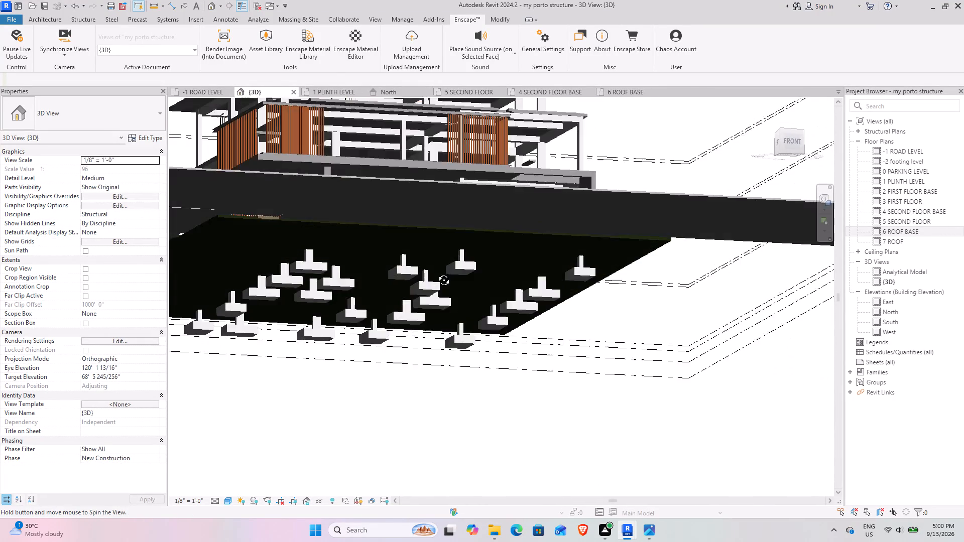
shift+middle_drag(436, 273, 431, 331)
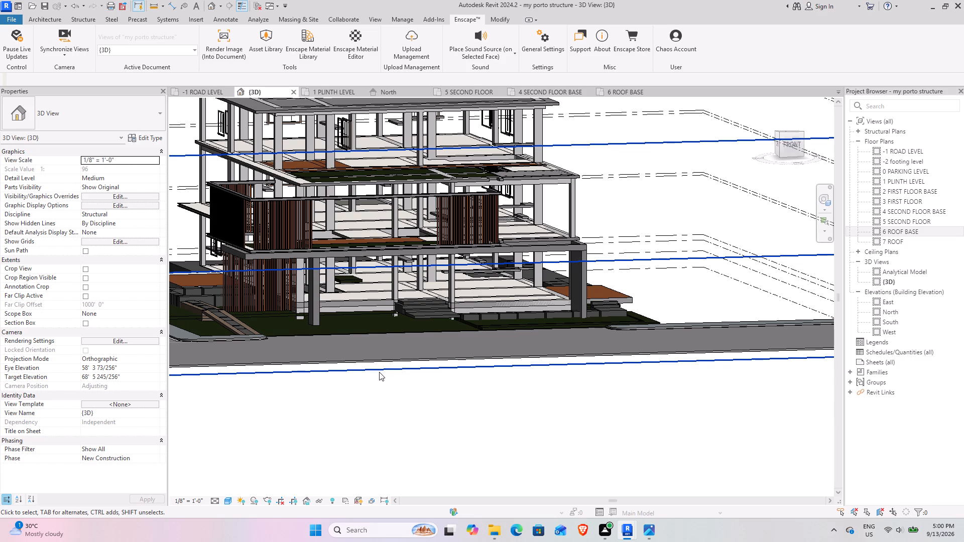
scroll(386, 218, down, 3)
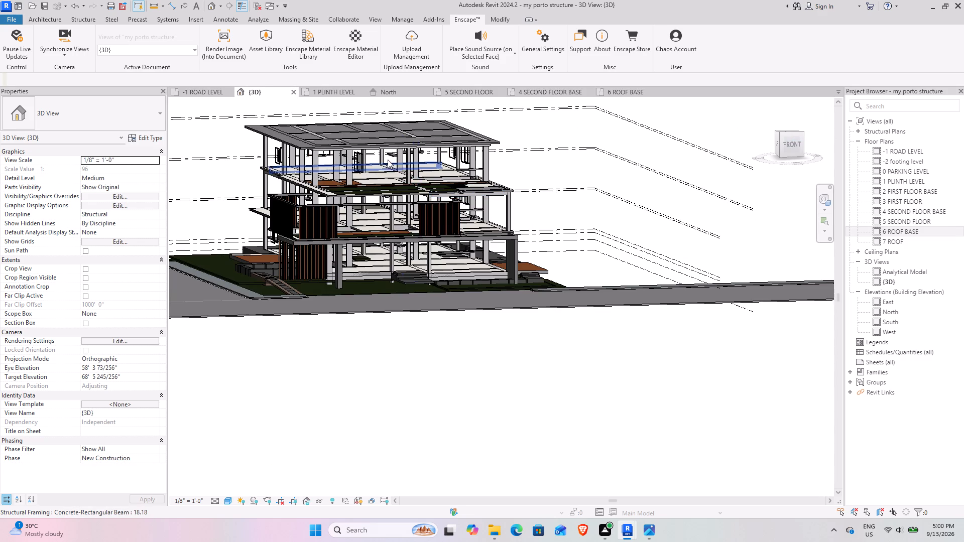
shift+middle_drag(388, 160, 420, 217)
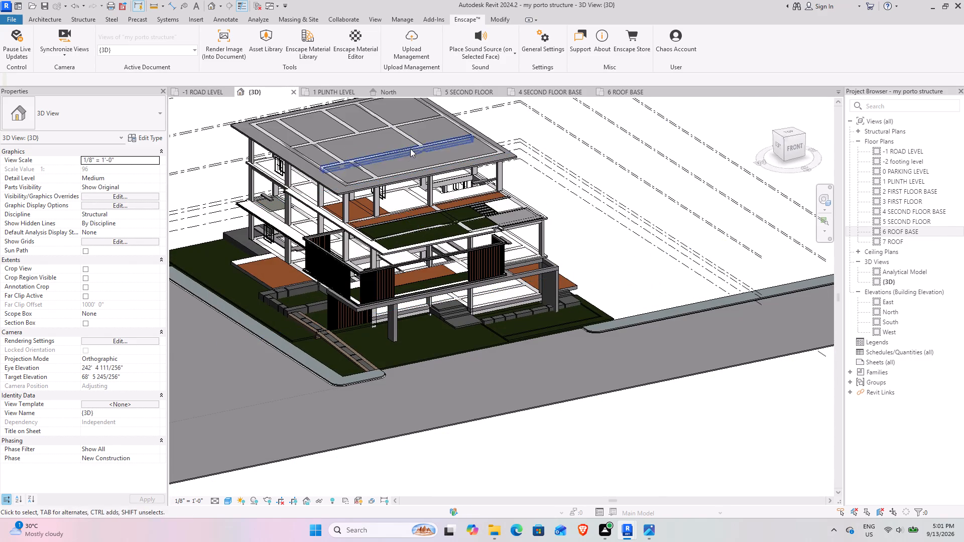
scroll(405, 129, up, 5)
scroll(353, 150, down, 3)
middle_drag(356, 163, 443, 215)
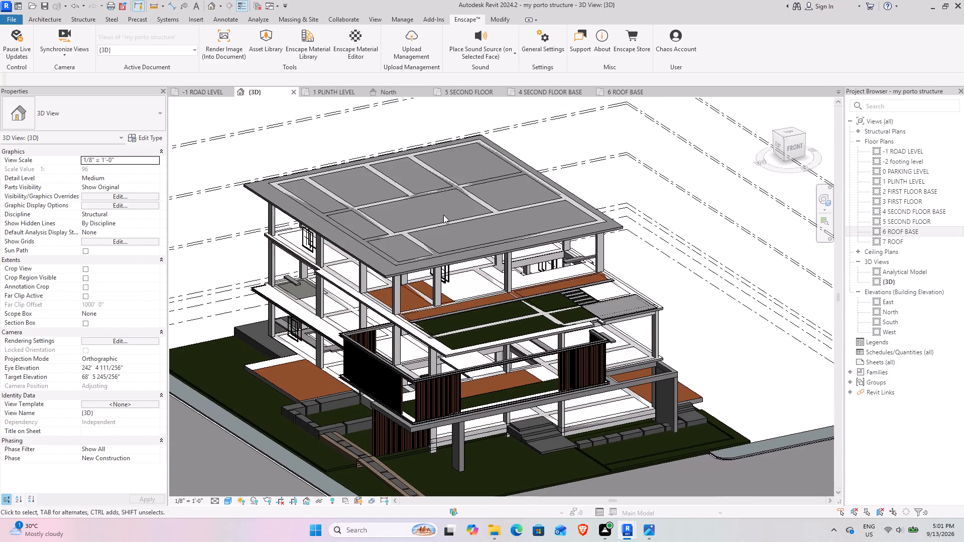
middle_drag(437, 213, 458, 186)
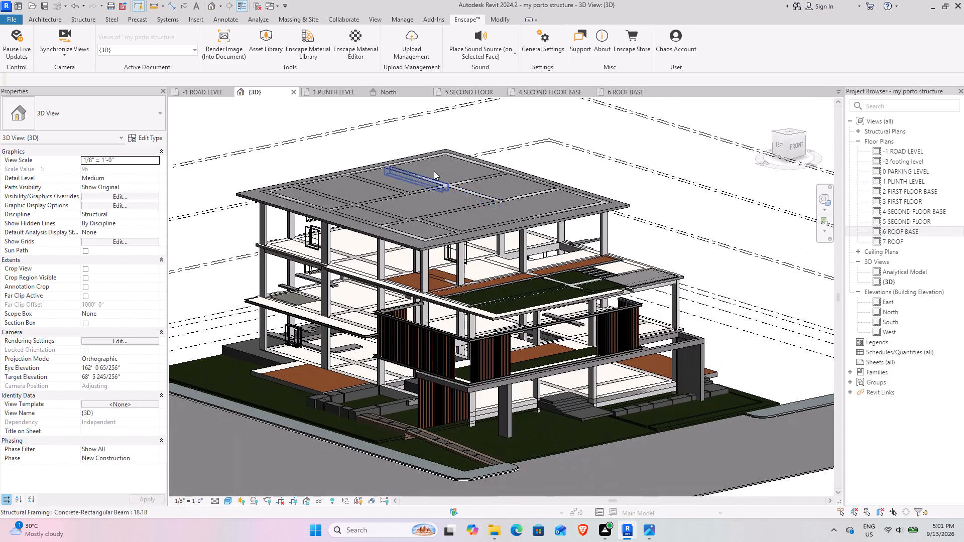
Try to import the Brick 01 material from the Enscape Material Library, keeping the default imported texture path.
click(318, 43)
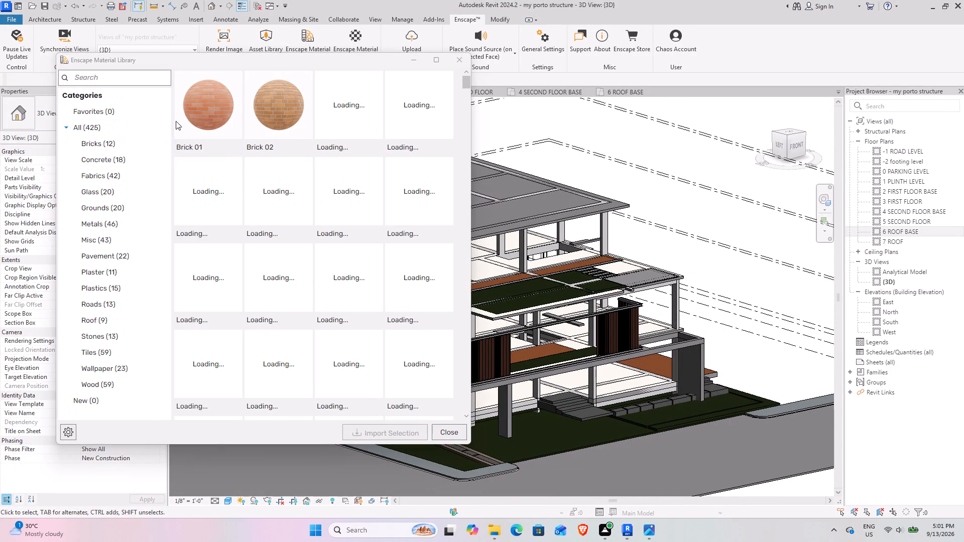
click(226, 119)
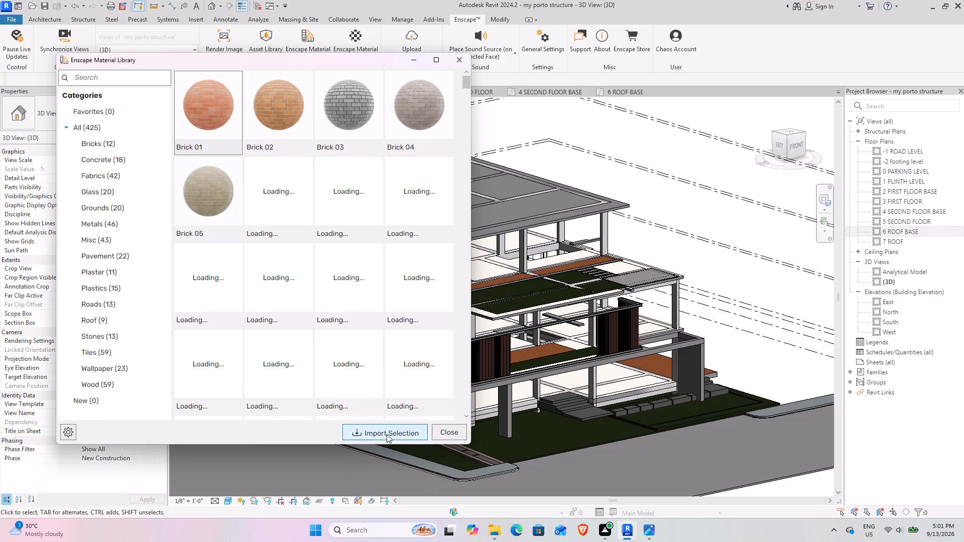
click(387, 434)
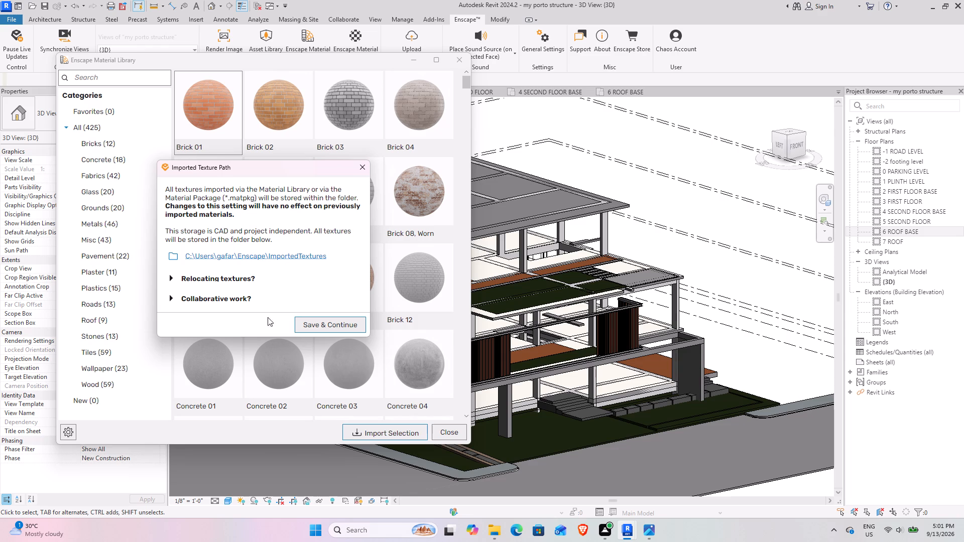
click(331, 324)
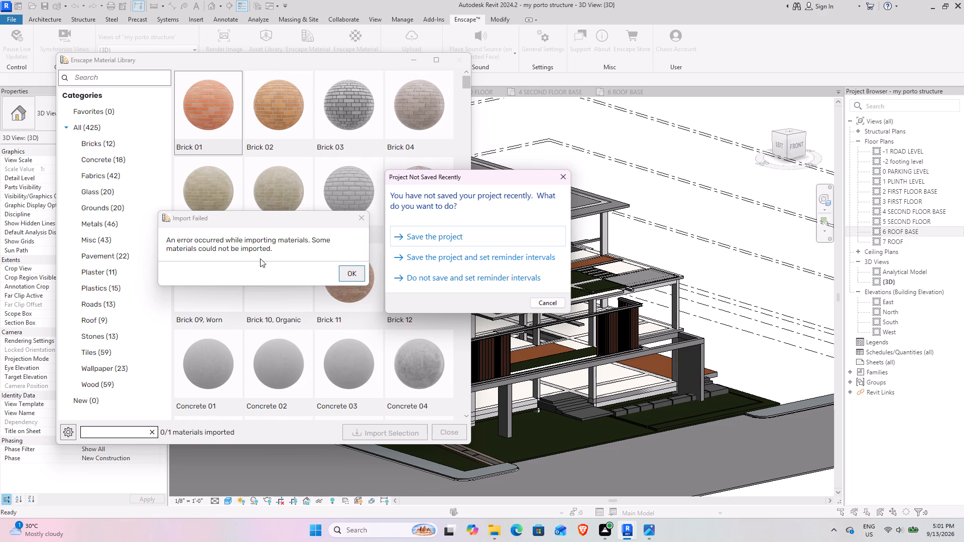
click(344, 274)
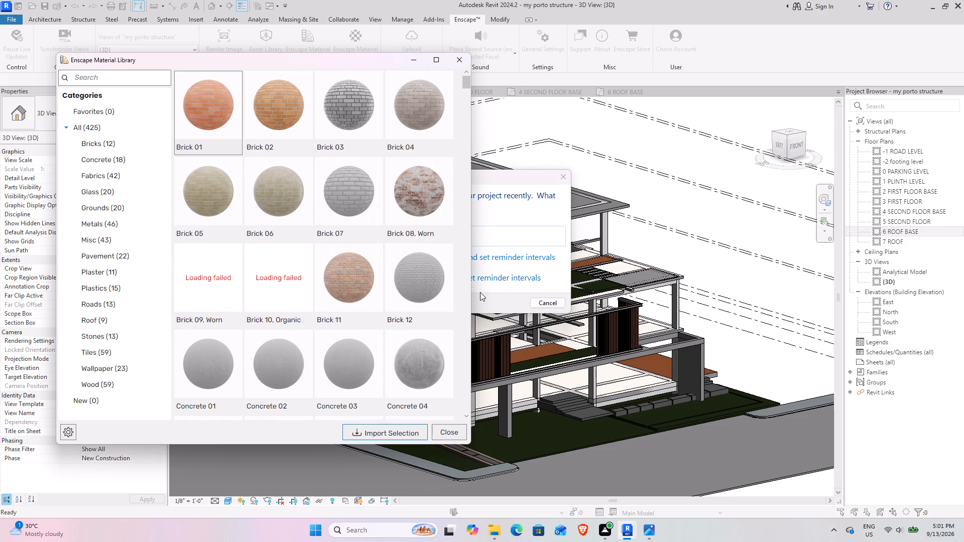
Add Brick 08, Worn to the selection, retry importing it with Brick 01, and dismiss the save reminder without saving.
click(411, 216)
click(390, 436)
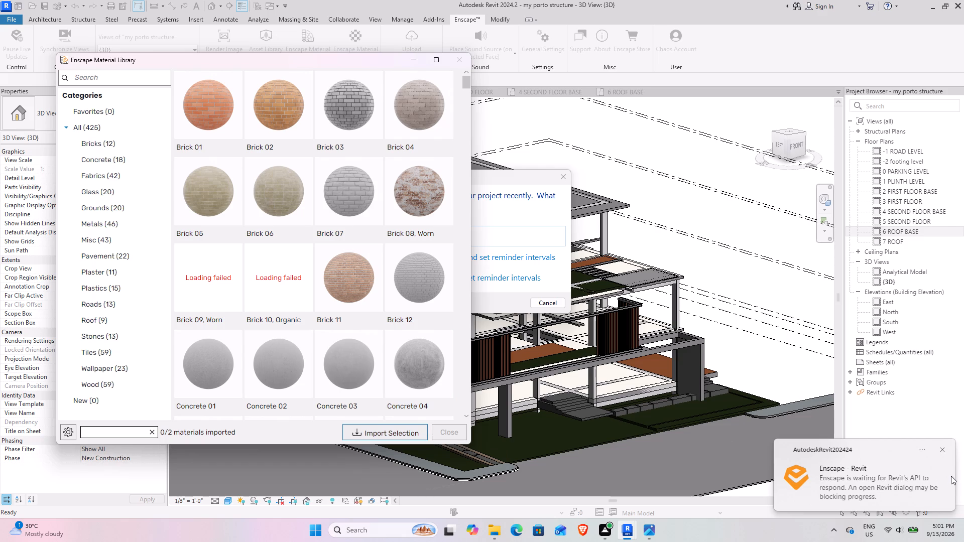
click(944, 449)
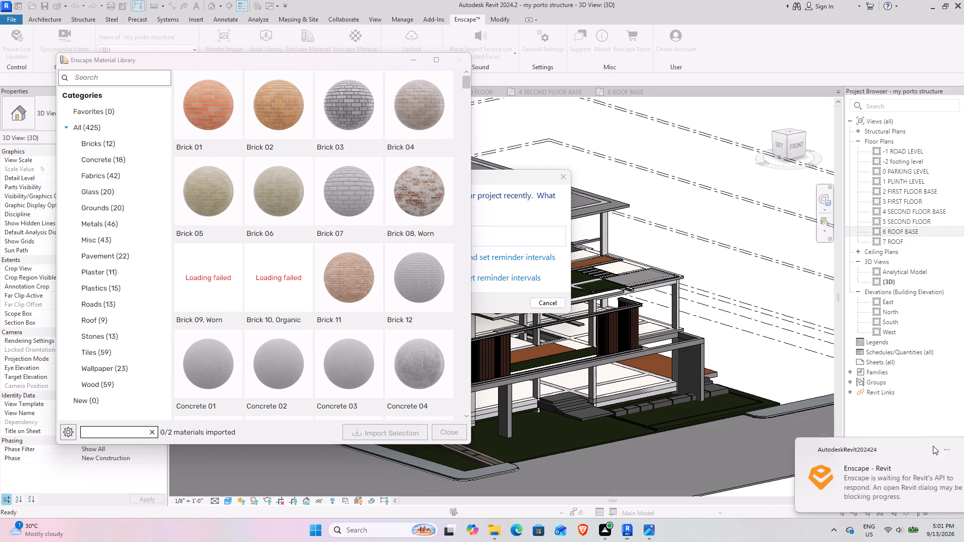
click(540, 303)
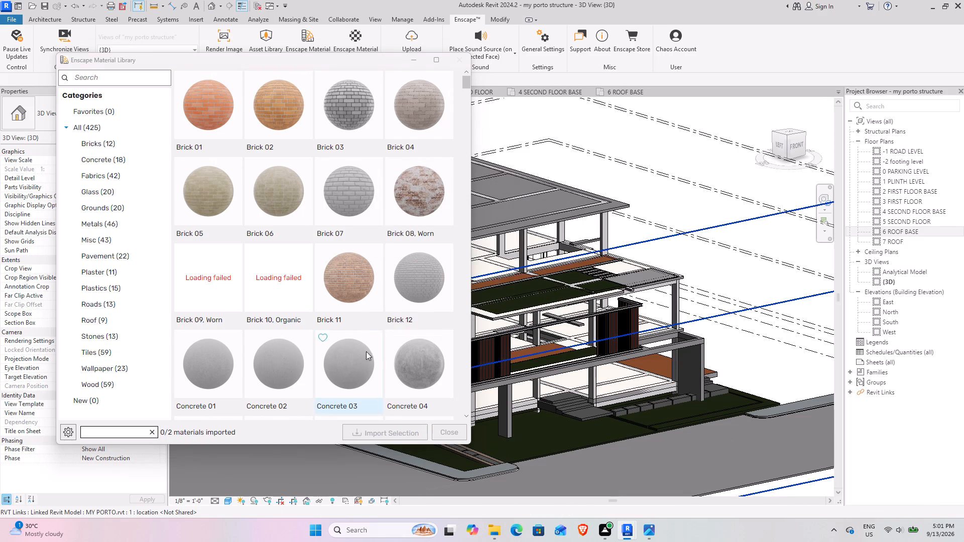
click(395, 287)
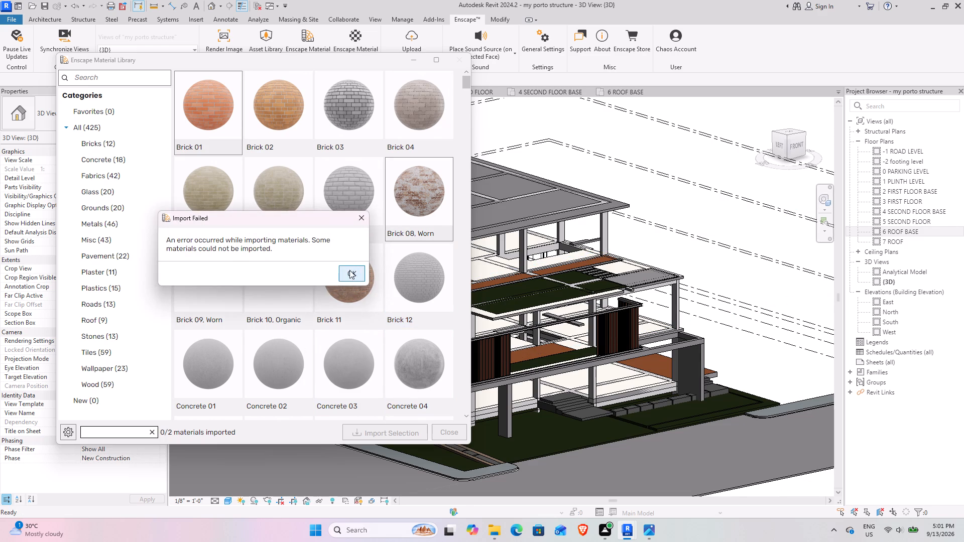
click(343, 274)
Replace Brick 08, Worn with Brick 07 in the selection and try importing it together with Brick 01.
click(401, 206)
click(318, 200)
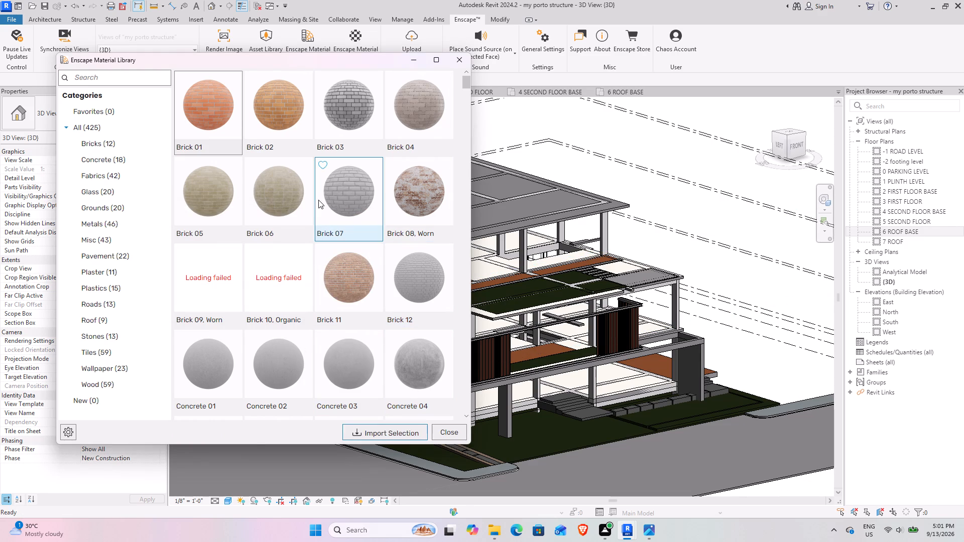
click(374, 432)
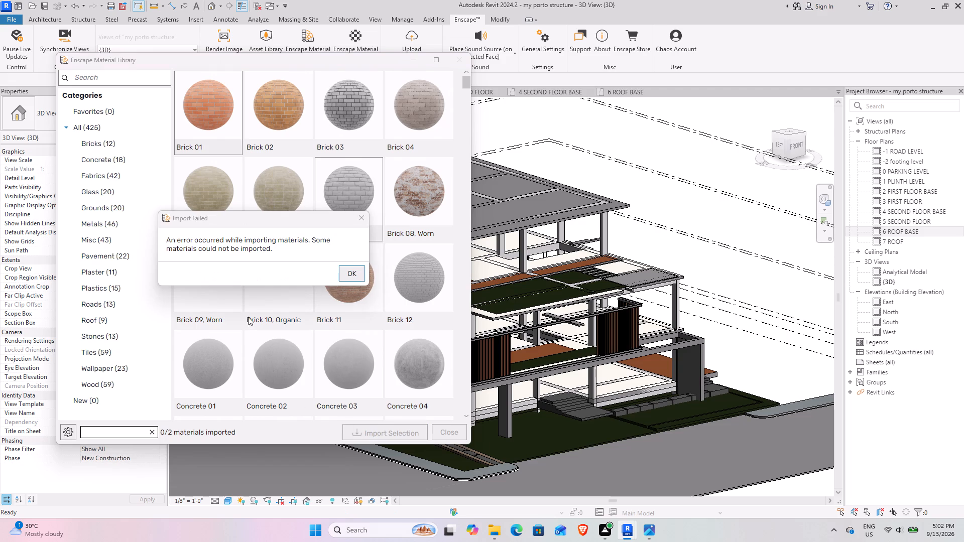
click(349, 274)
In File Explorer, inspect the texture files in each subfolder of the user's Enscape ImportedTextures folder on the C: drive.
click(485, 530)
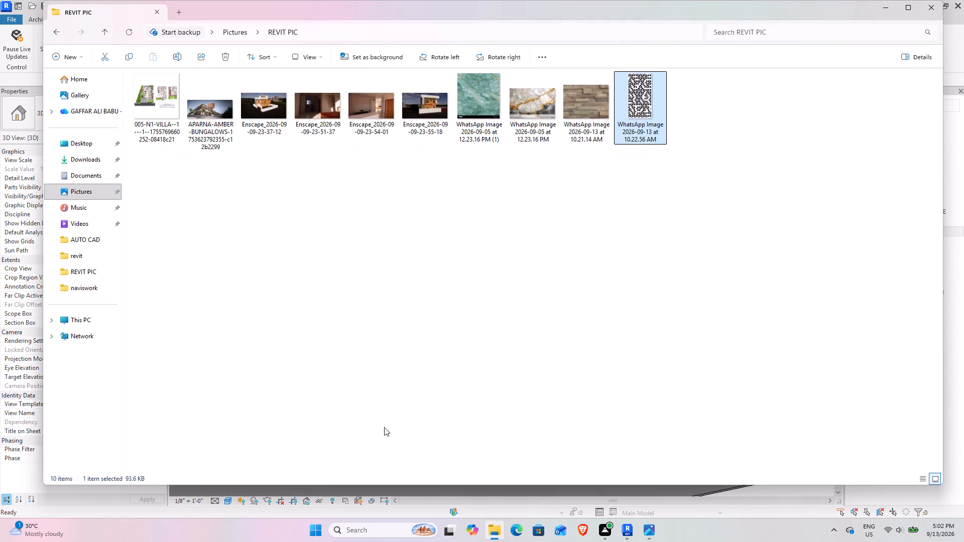
click(81, 319)
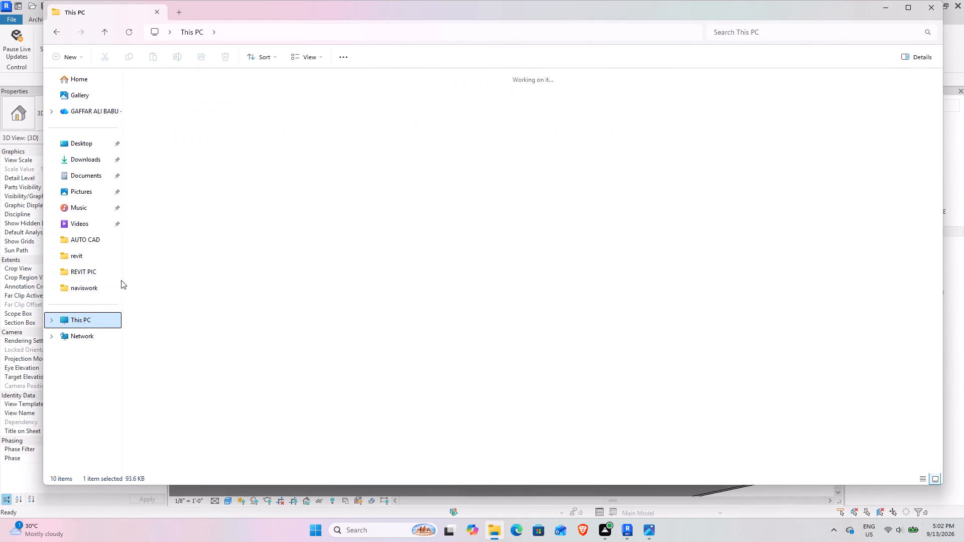
double_click(186, 104)
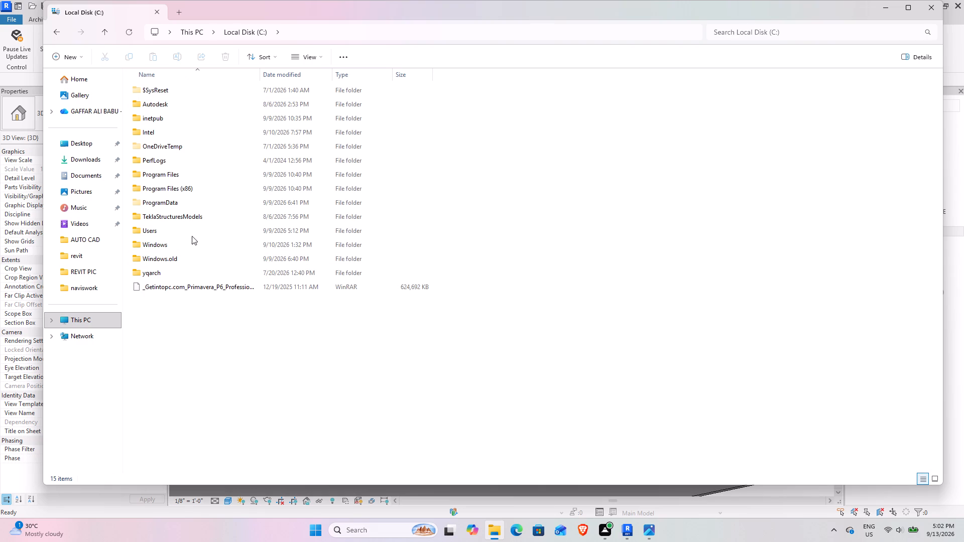
double_click(185, 229)
double_click(190, 101)
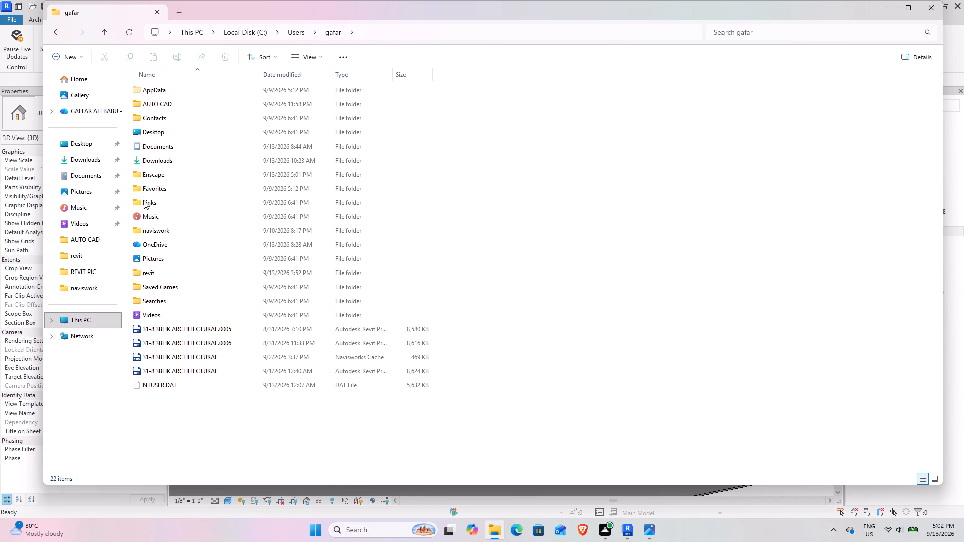
double_click(168, 177)
double_click(199, 84)
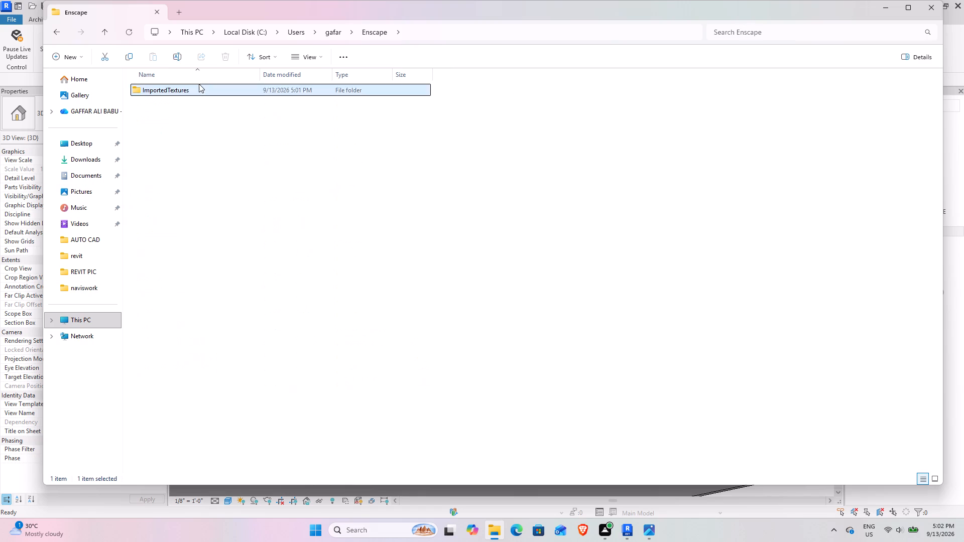
double_click(192, 85)
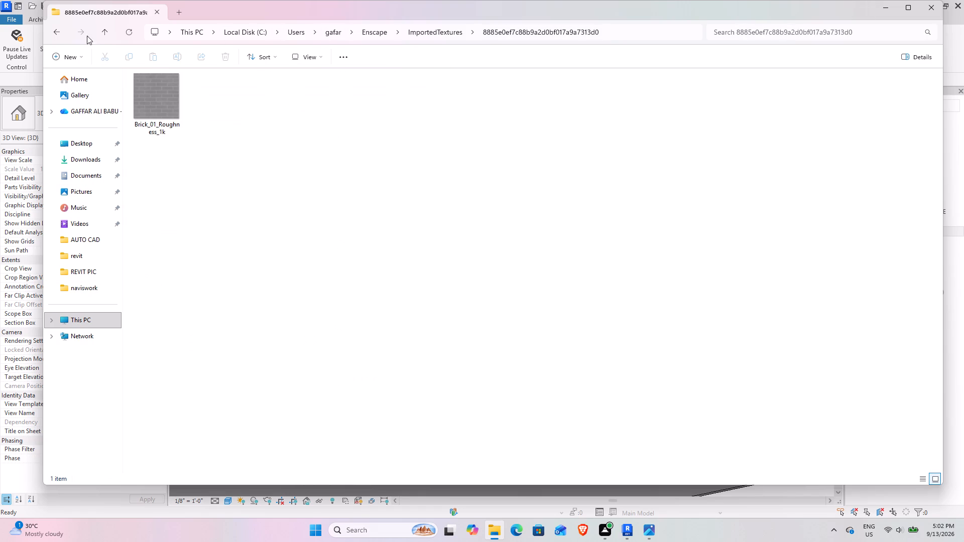
click(56, 33)
double_click(164, 116)
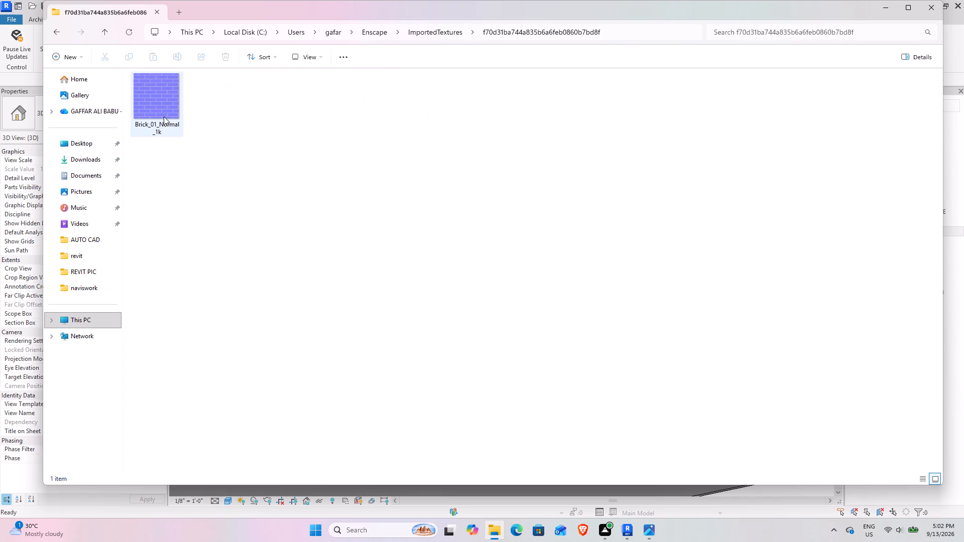
click(58, 30)
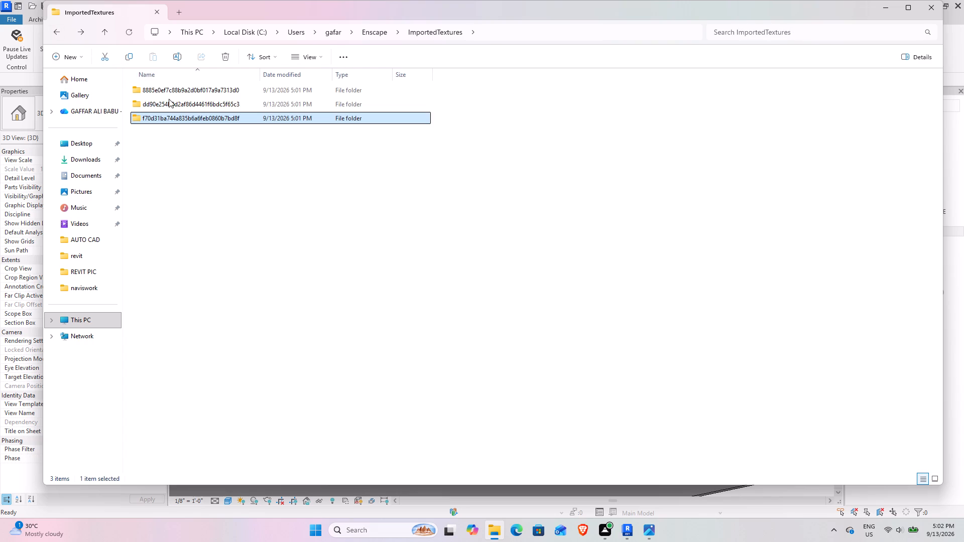
double_click(169, 99)
ctrl+scroll(164, 105, up, 3)
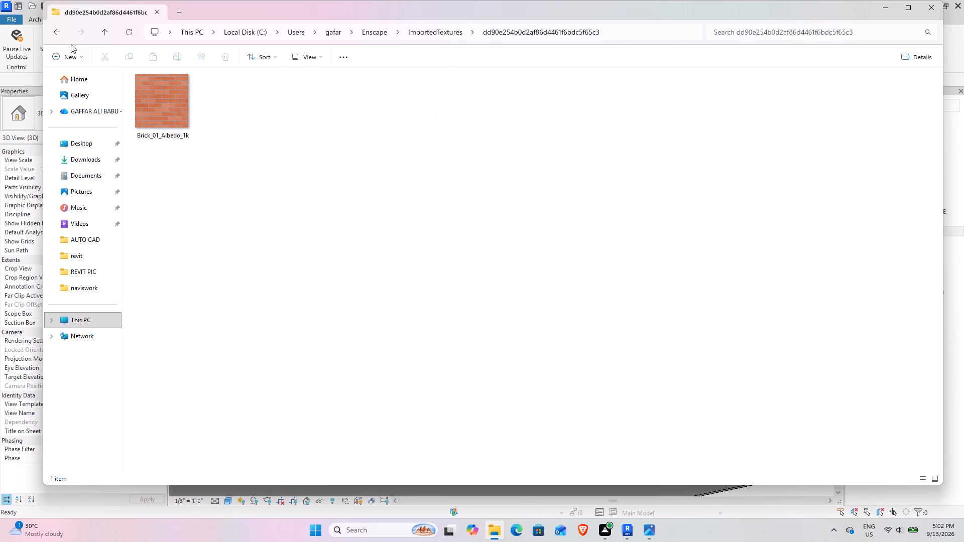
click(49, 34)
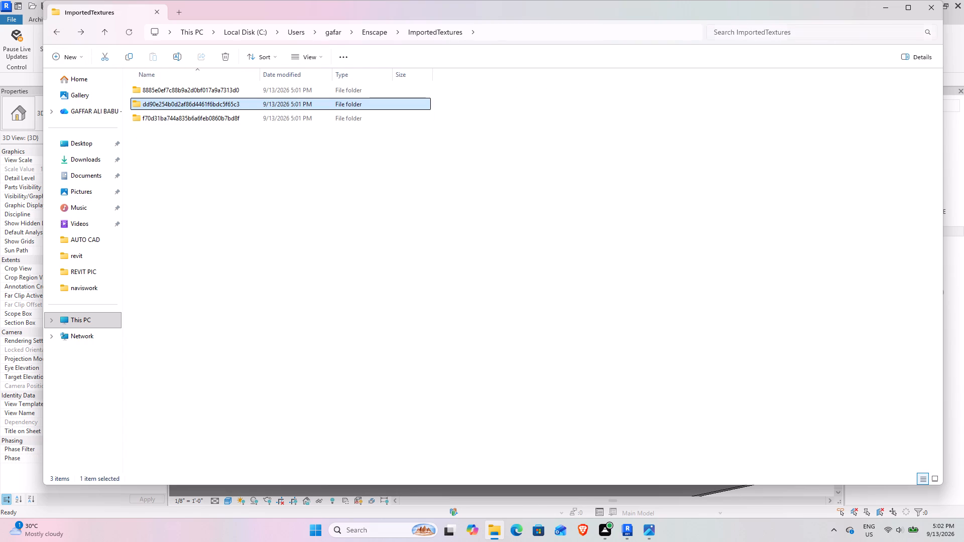
click(890, 3)
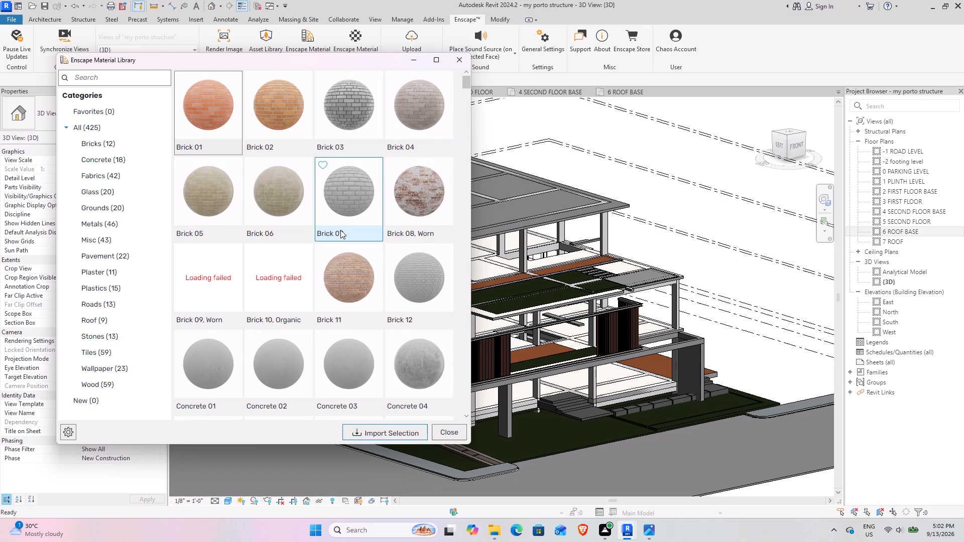
Browse the full Enscape material list, followed by the Pavement, Glass, Concrete and Fabrics categories.
scroll(340, 230, down, 7)
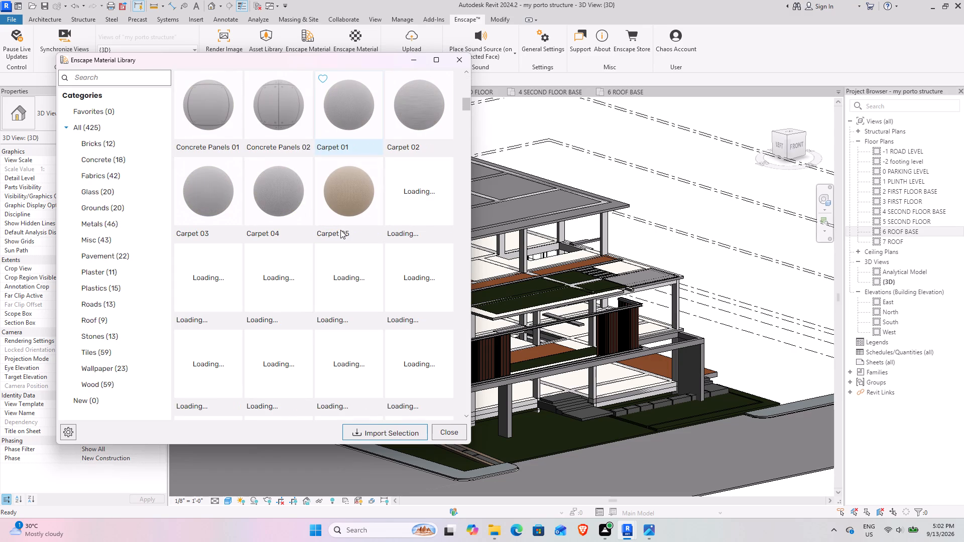
scroll(340, 230, down, 2)
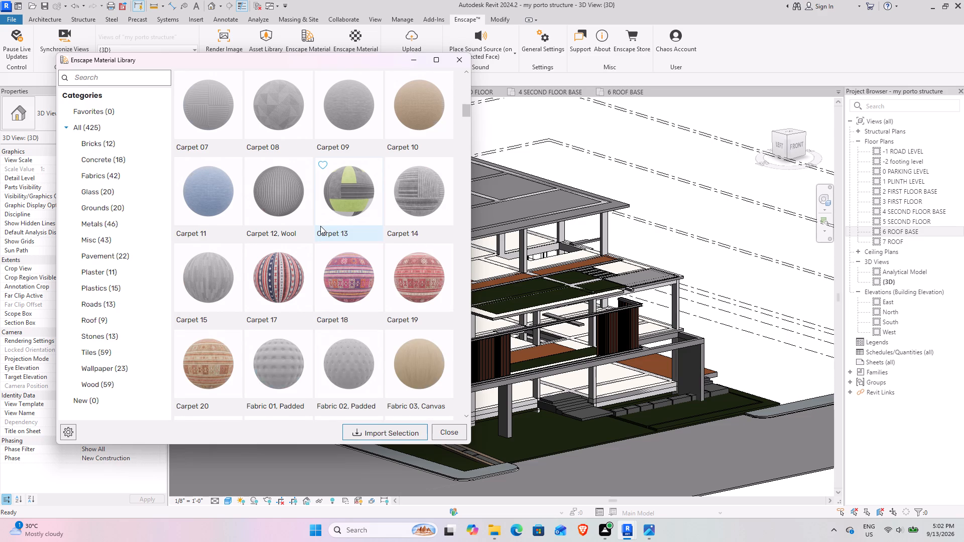
scroll(320, 226, down, 3)
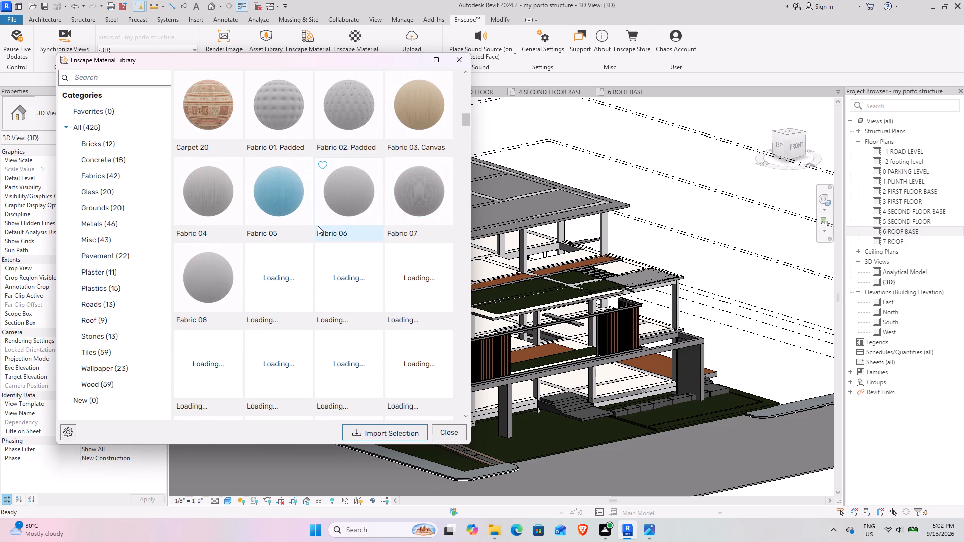
scroll(318, 226, down, 2)
scroll(318, 226, up, 1)
scroll(318, 226, down, 1)
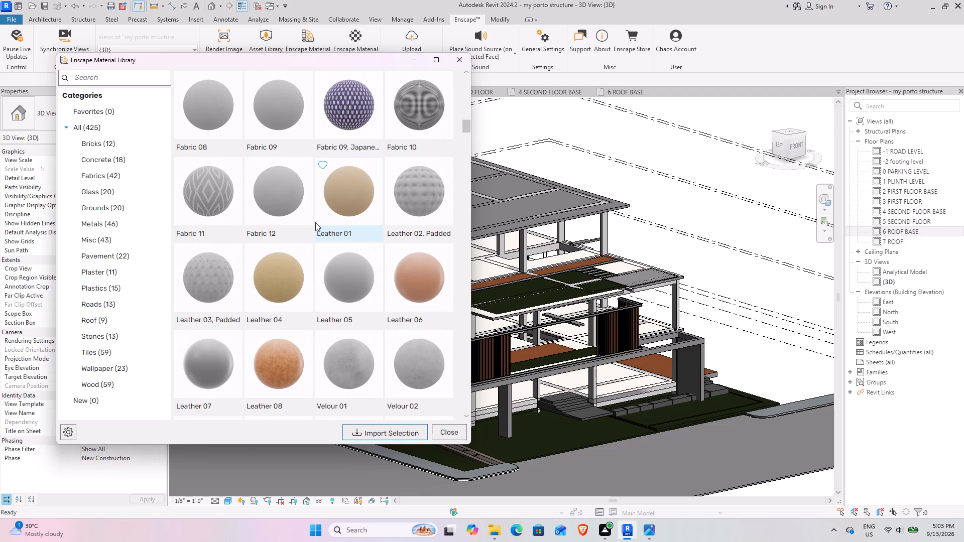
click(97, 257)
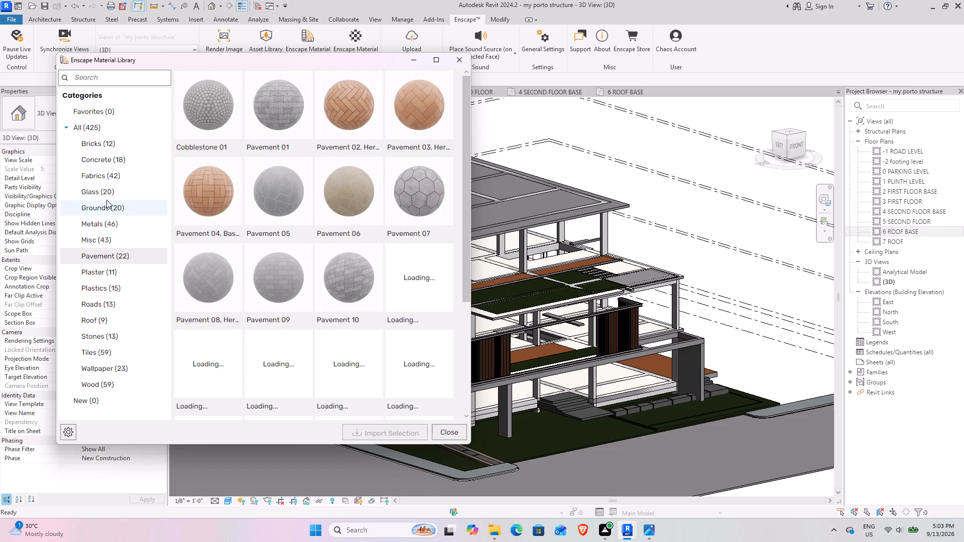
click(109, 186)
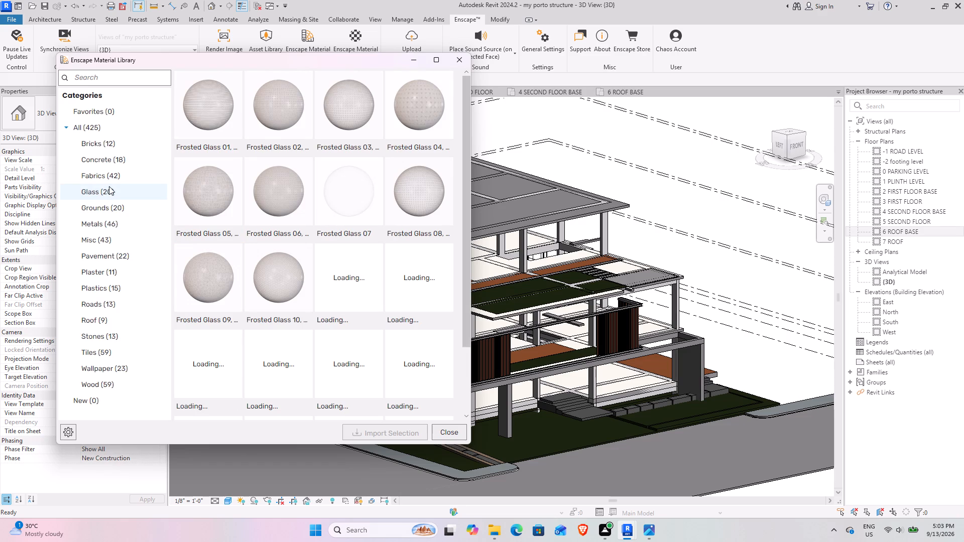
scroll(249, 226, down, 4)
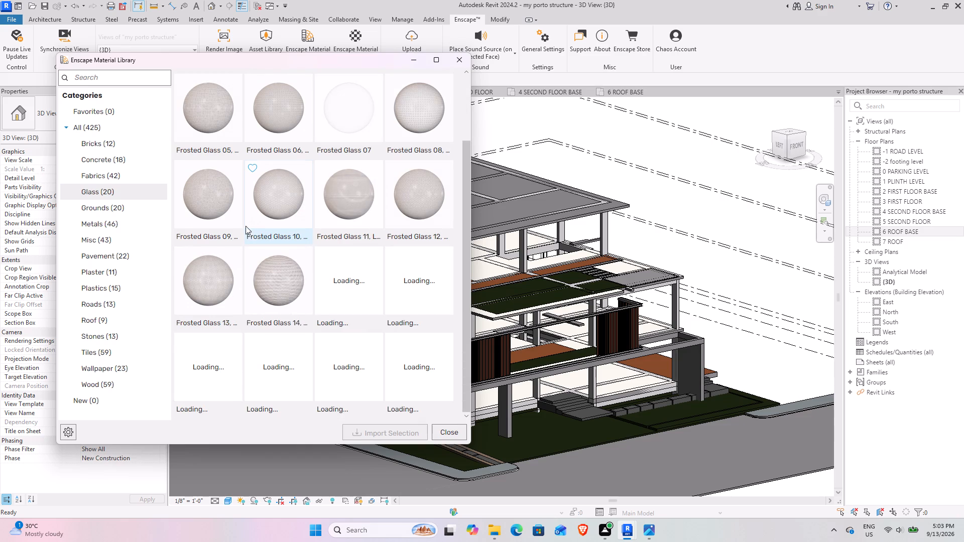
click(116, 165)
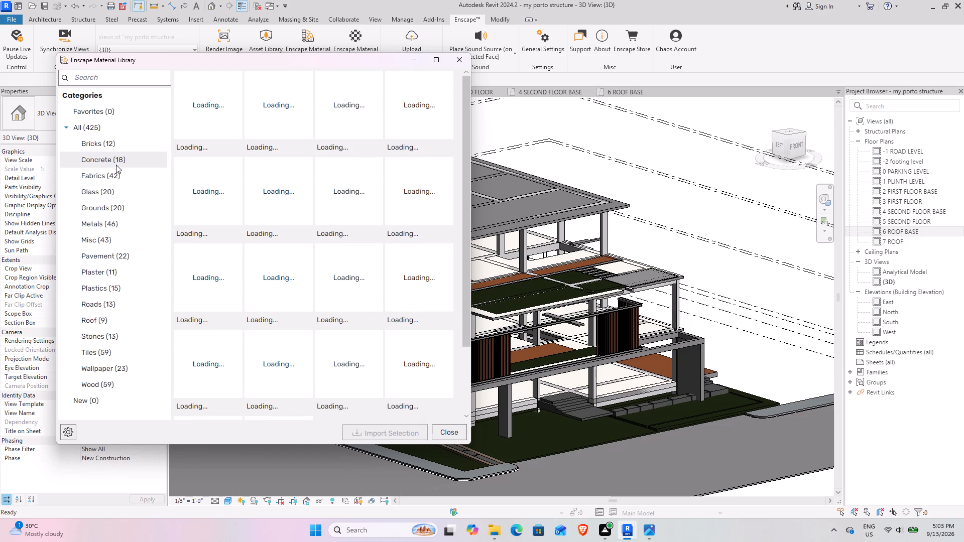
scroll(388, 266, down, 7)
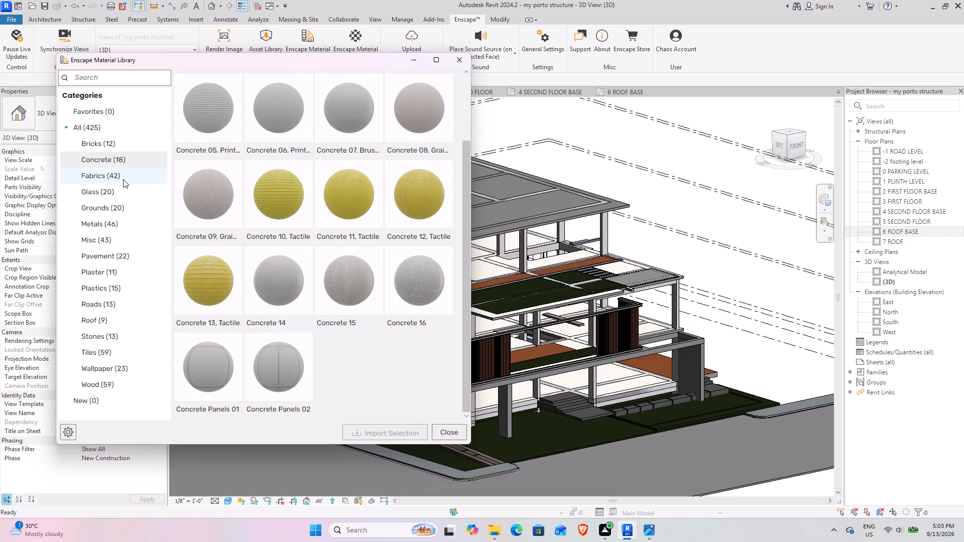
click(112, 176)
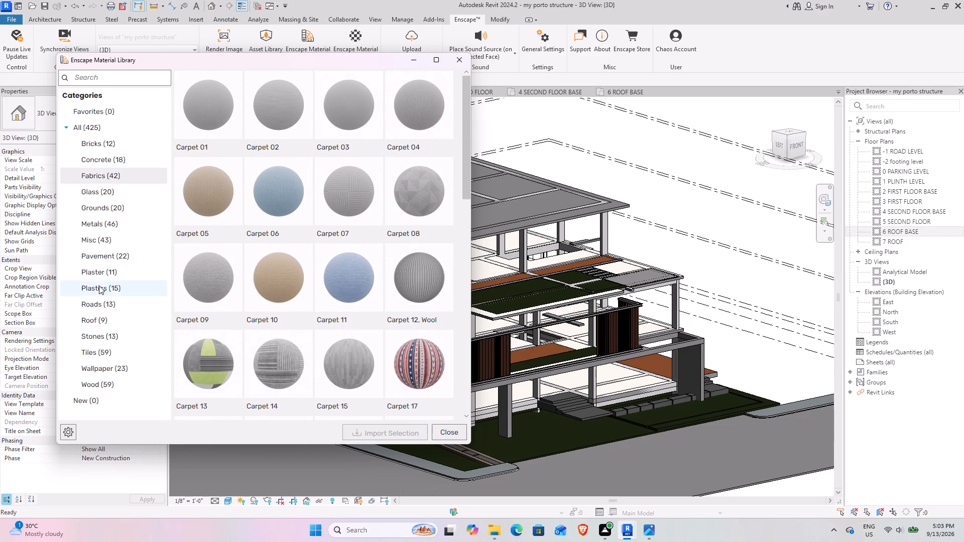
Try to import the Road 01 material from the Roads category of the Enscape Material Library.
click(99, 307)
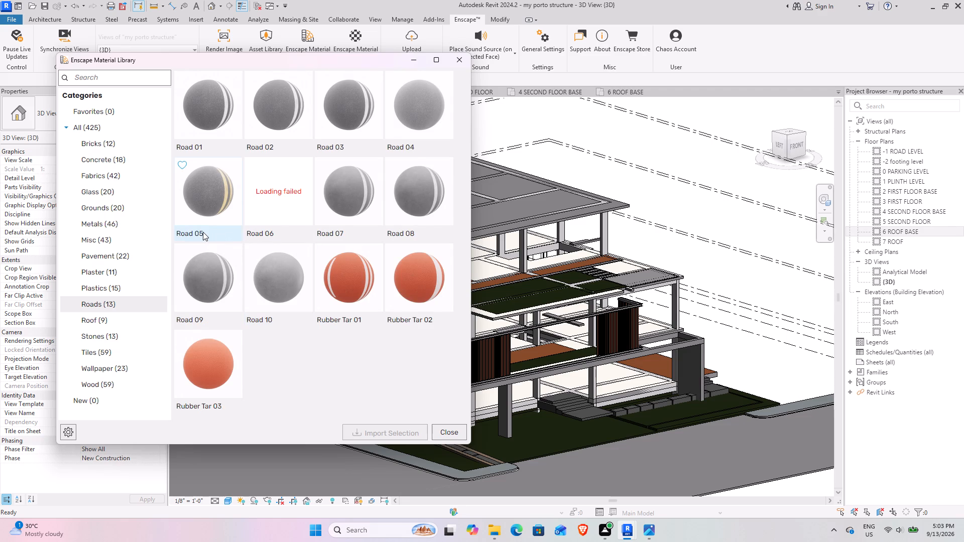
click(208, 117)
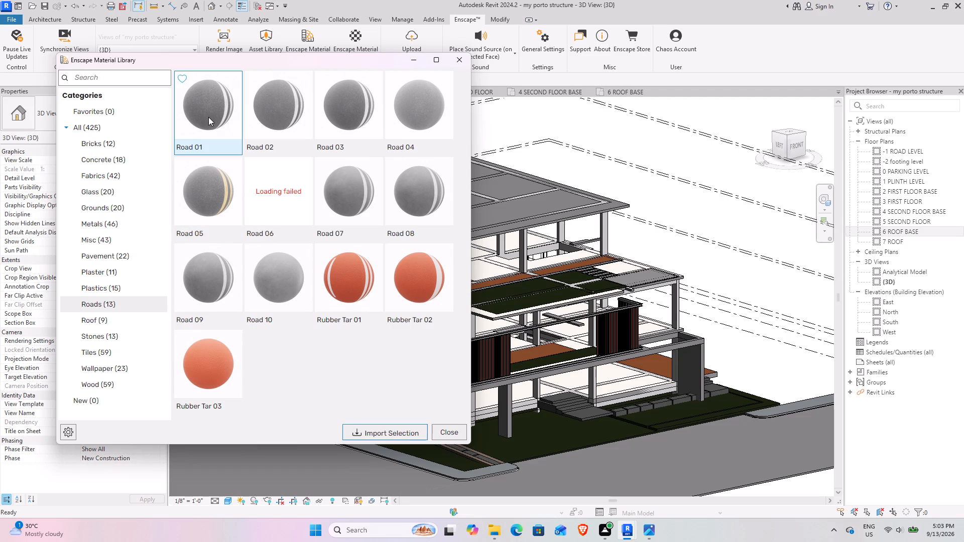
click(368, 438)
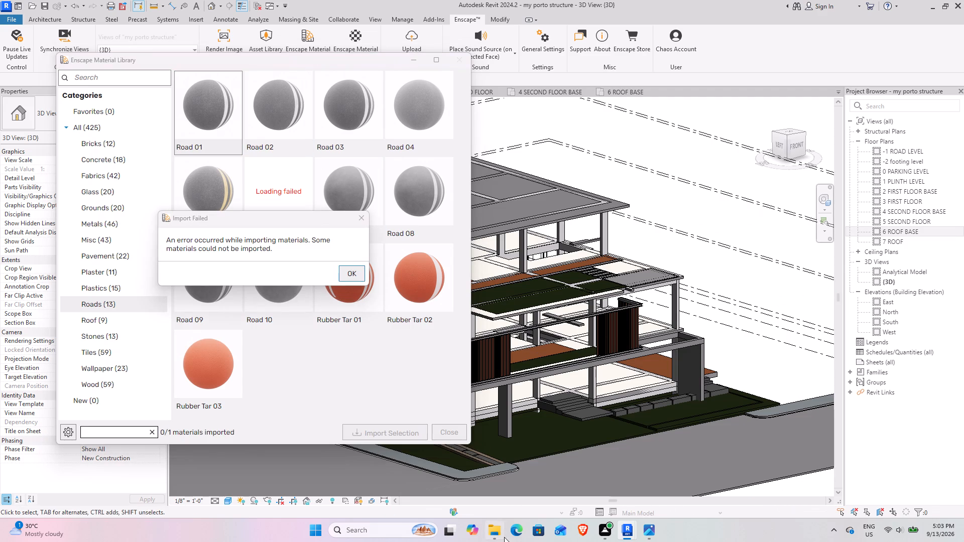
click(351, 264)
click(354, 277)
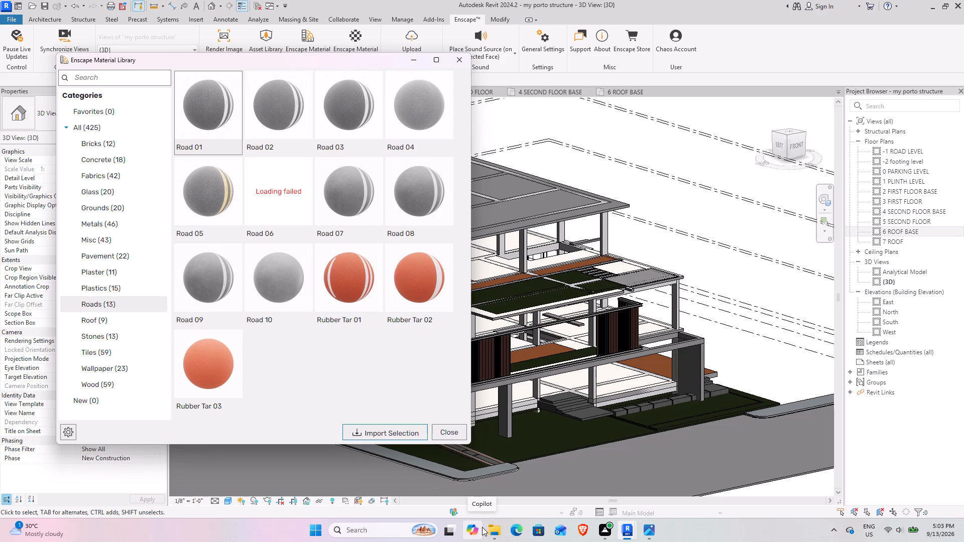
In File Explorer, enlarge the ImportedTextures folder icons and inspect the texture file inside the last subfolder, 56434a7f57b5550f807aaaa9c26a19b2.
click(497, 535)
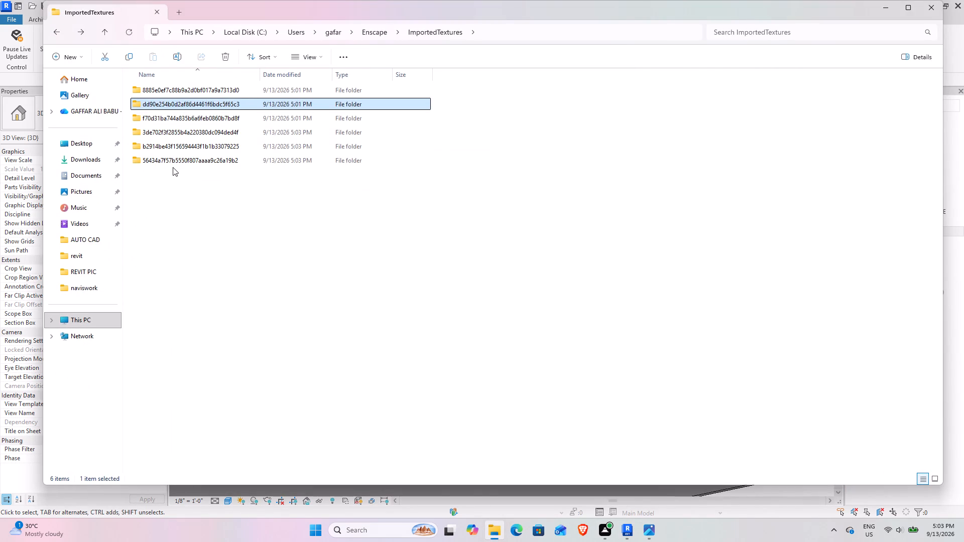
ctrl+scroll(173, 167, up, 12)
ctrl+scroll(255, 107, up, 4)
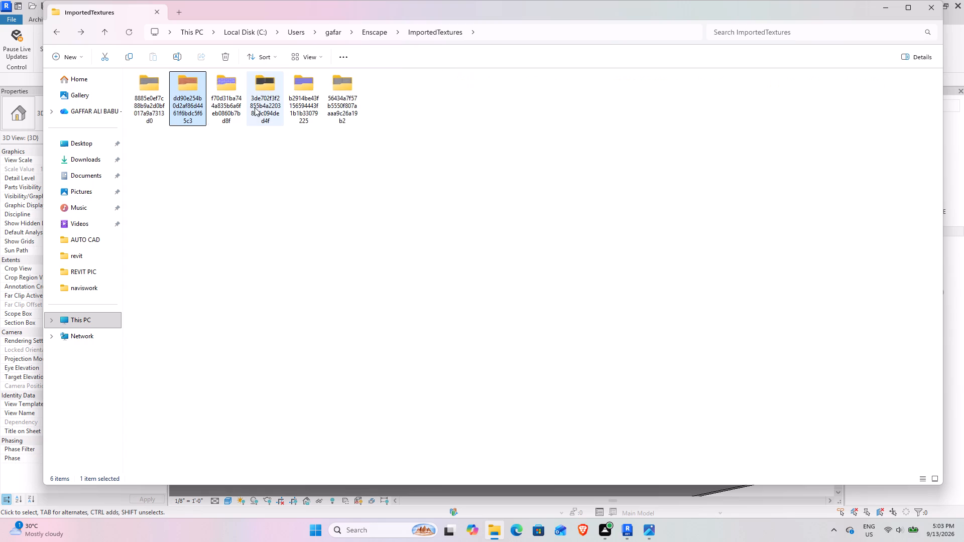
ctrl+scroll(256, 109, up, 9)
double_click(404, 95)
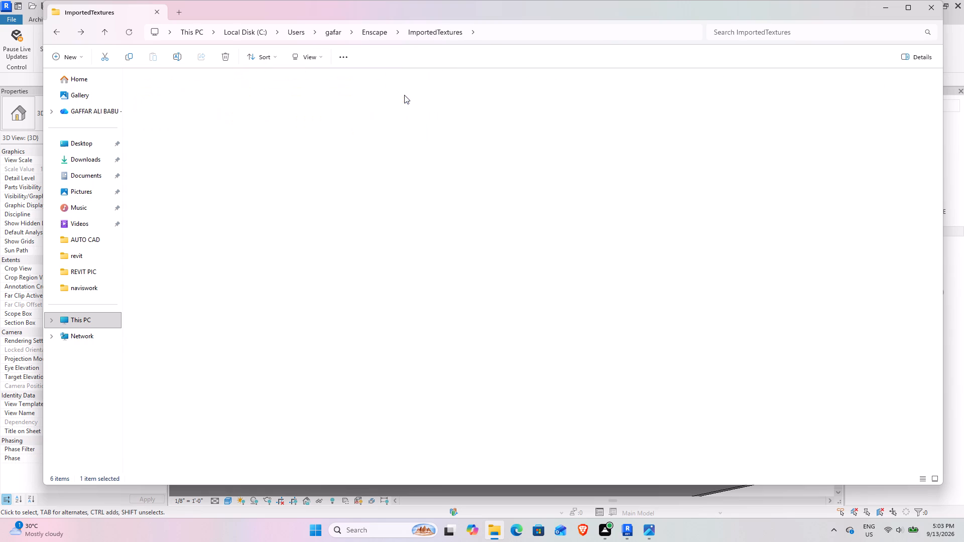
ctrl+scroll(181, 112, up, 18)
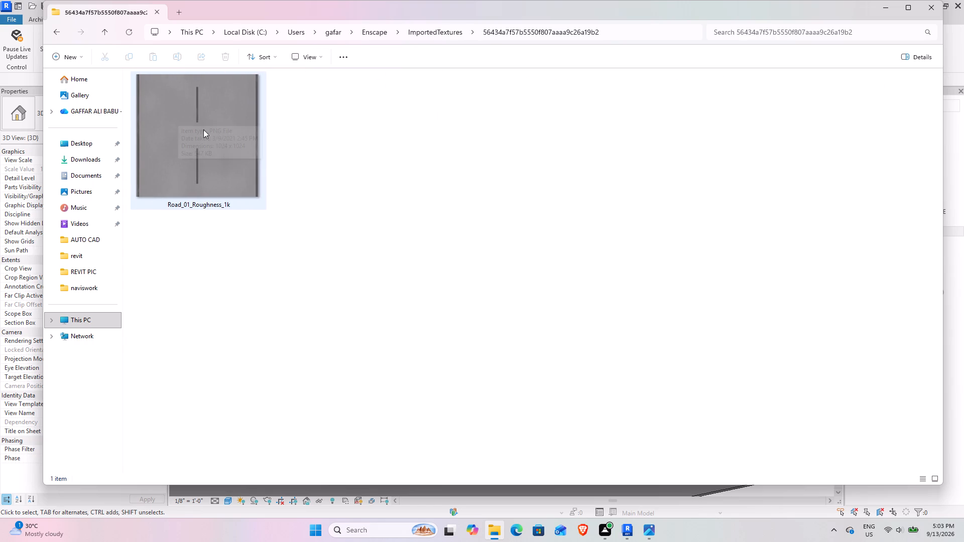
ctrl+scroll(205, 187, up, 8)
click(887, 7)
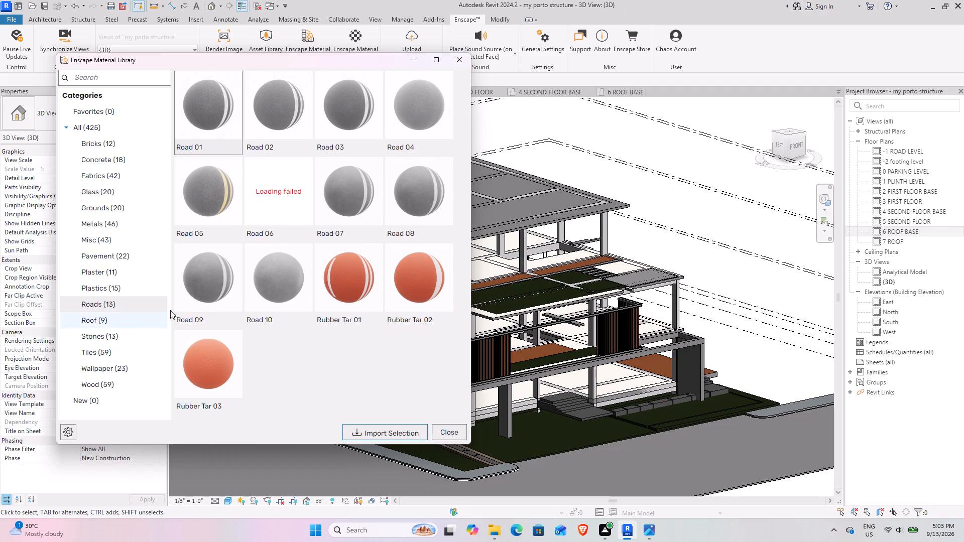
In the Enscape Material Library, look through the materials of the Pavement category.
scroll(377, 203, up, 6)
scroll(377, 203, down, 5)
double_click(116, 262)
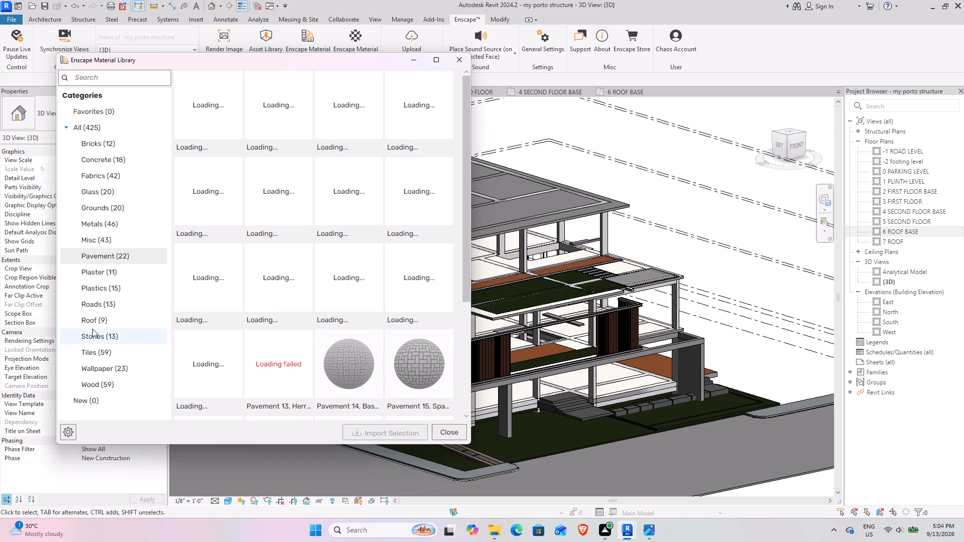
scroll(297, 289, down, 3)
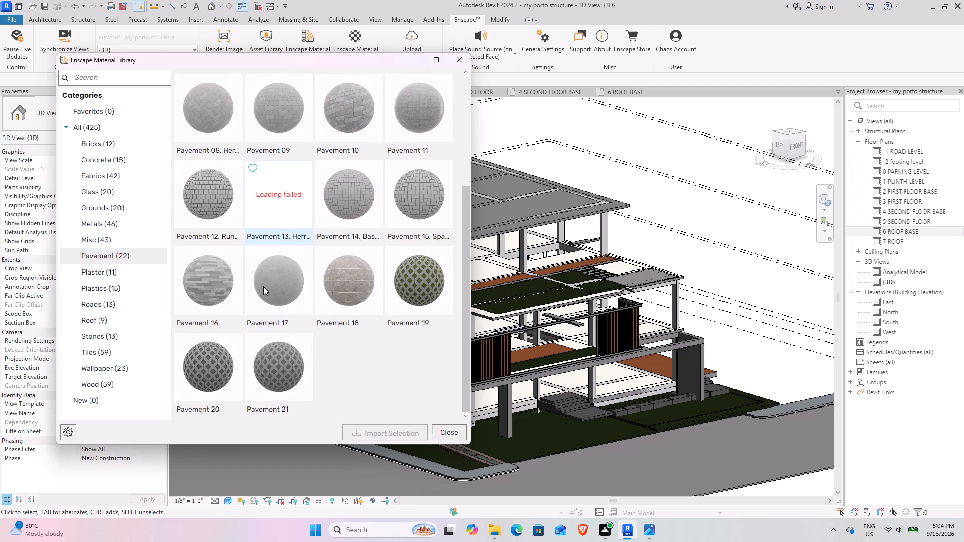
scroll(264, 230, up, 1)
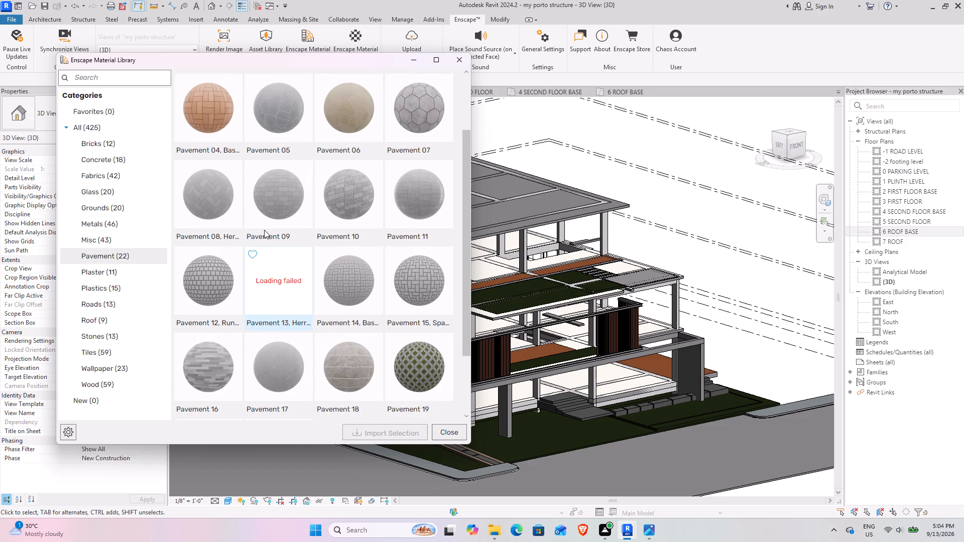
scroll(264, 230, up, 8)
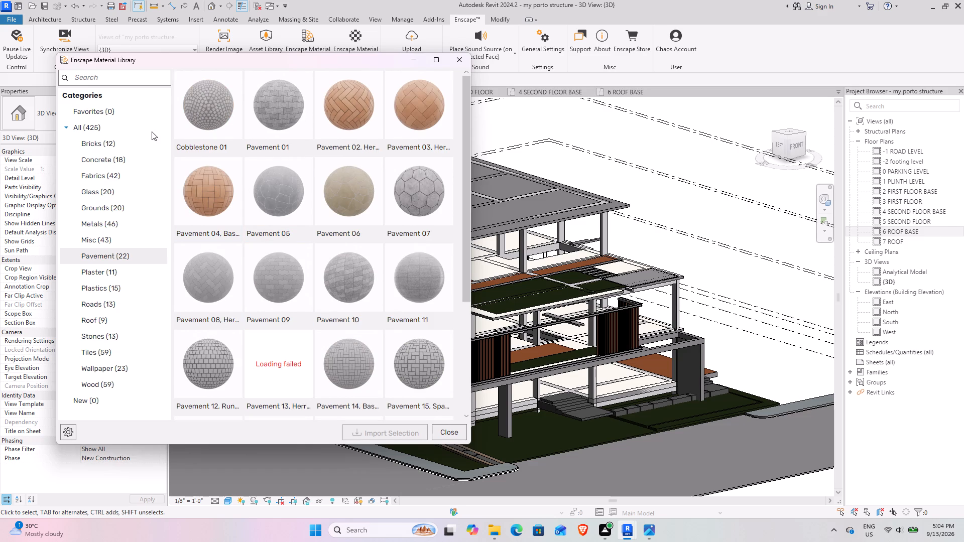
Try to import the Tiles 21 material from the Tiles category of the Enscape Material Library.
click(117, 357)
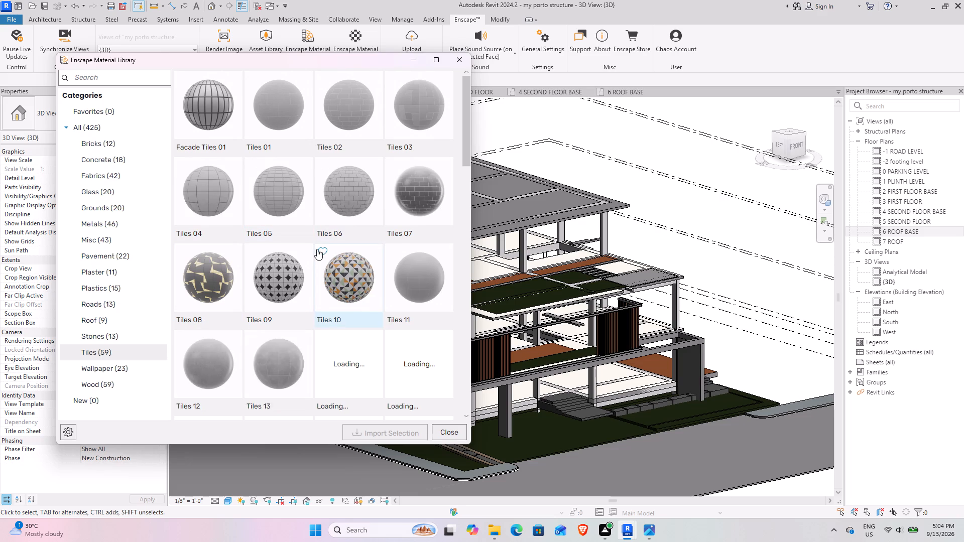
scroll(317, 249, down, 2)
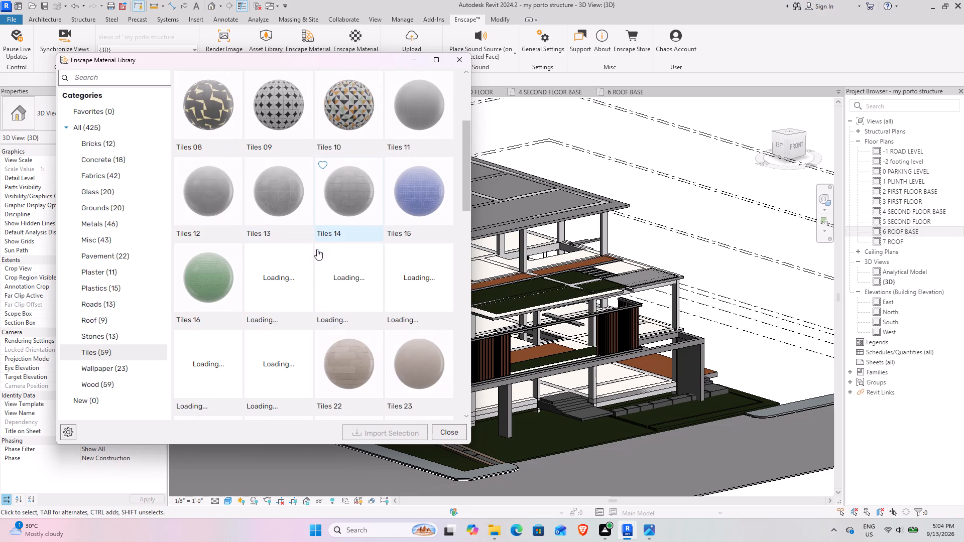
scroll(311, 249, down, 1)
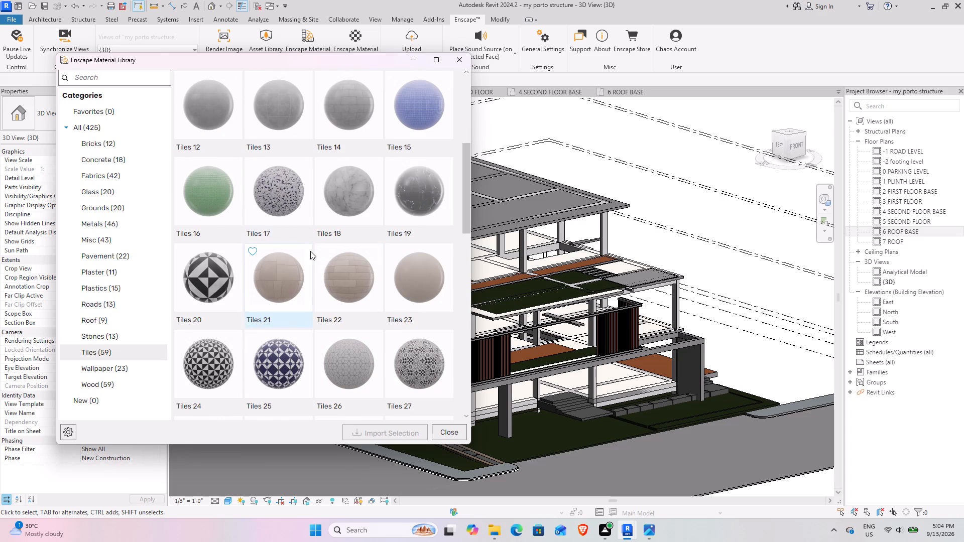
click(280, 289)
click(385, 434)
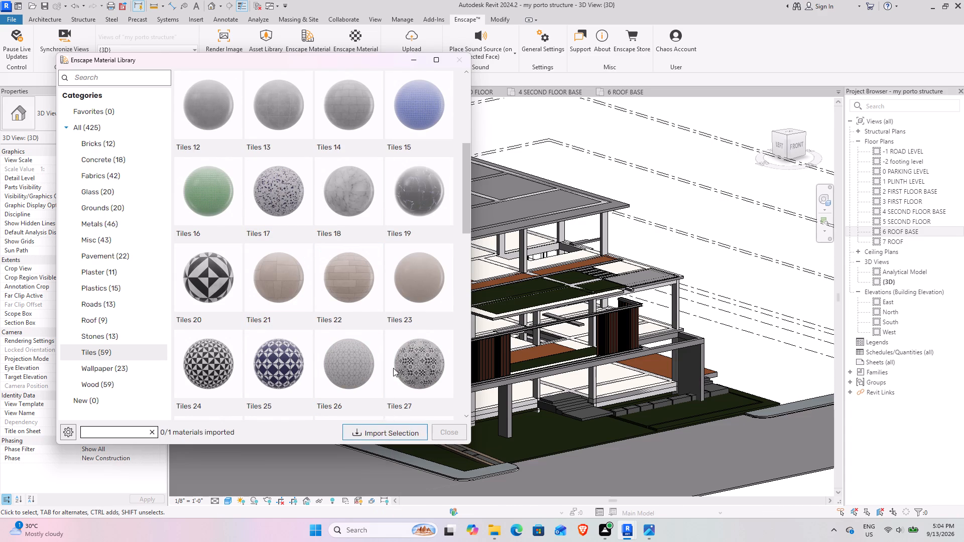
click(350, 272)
Look through the remaining Tiles materials and the Wallpaper and Wood categories.
scroll(350, 272, down, 2)
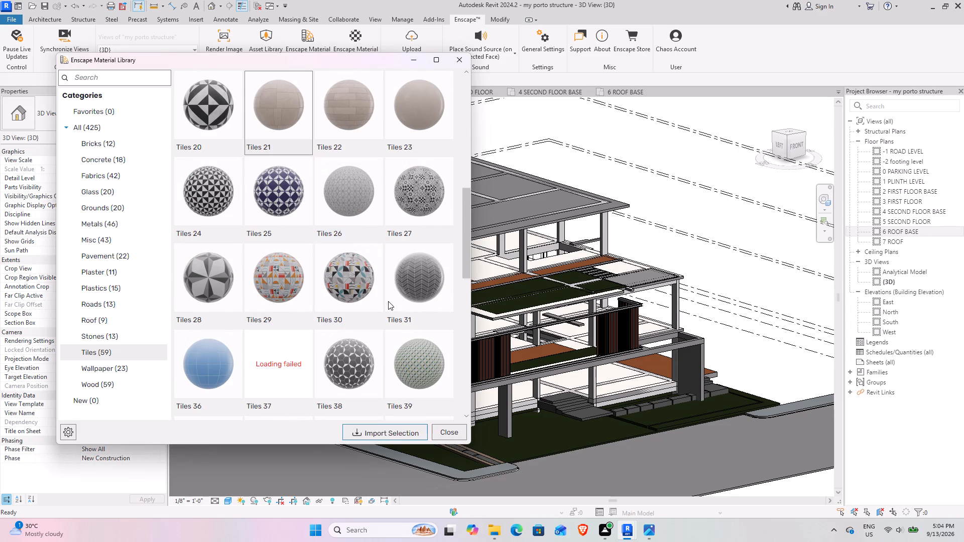
scroll(388, 301, down, 2)
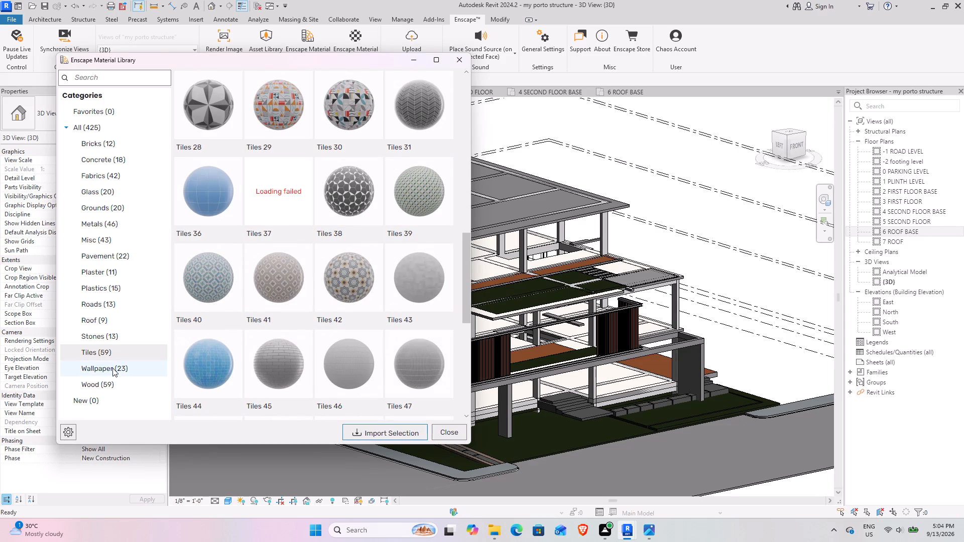
click(112, 368)
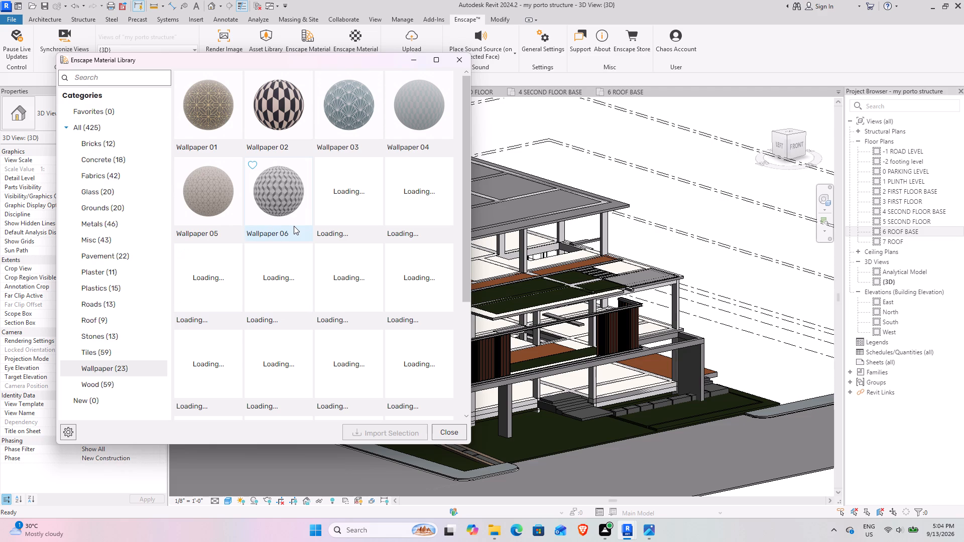
click(103, 387)
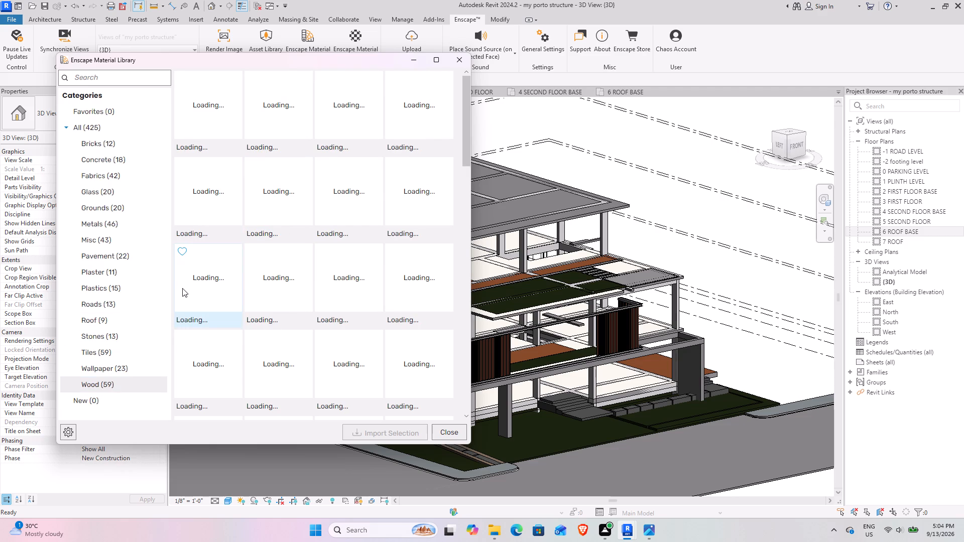
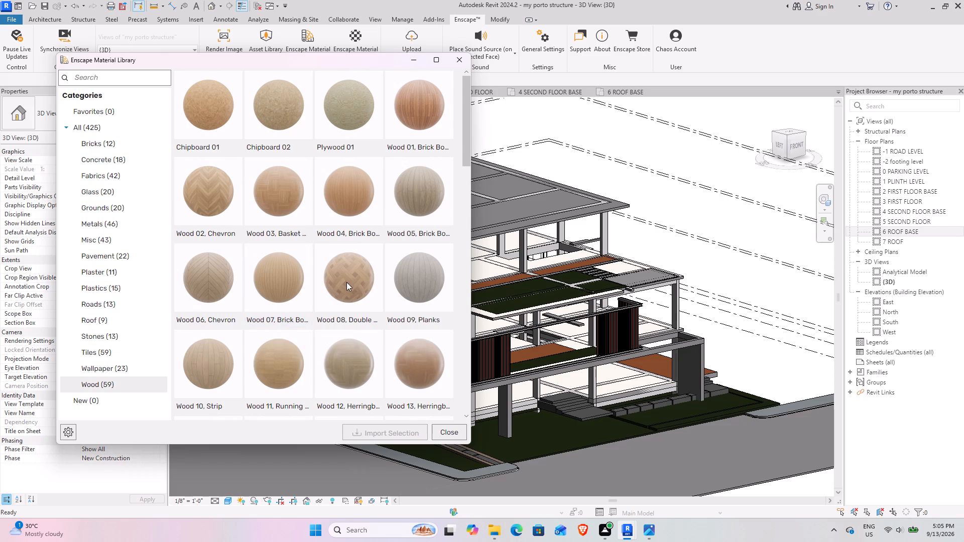
Look through the Wood category and the full material list in the Enscape Material Library, and close the library.
scroll(349, 238, down, 1)
scroll(349, 238, up, 3)
scroll(222, 242, down, 3)
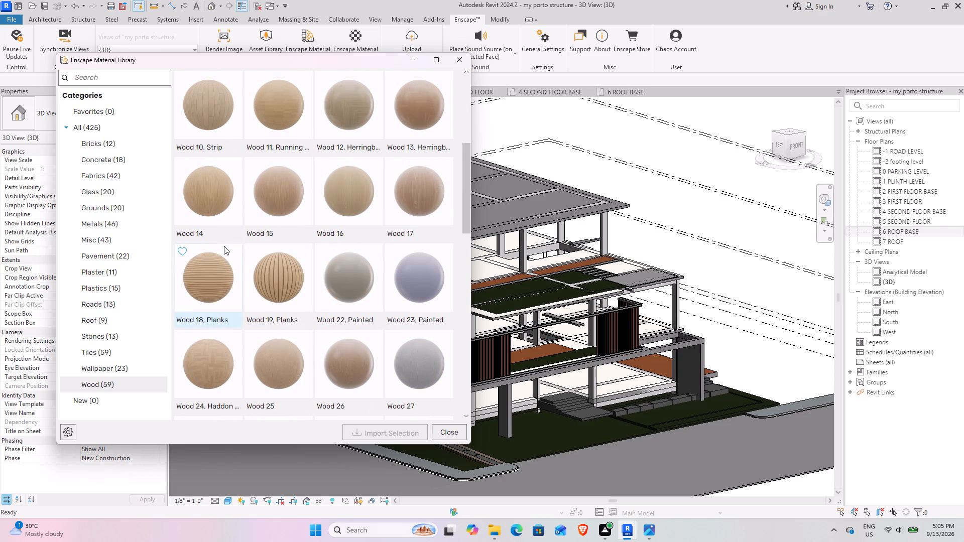
scroll(224, 246, down, 5)
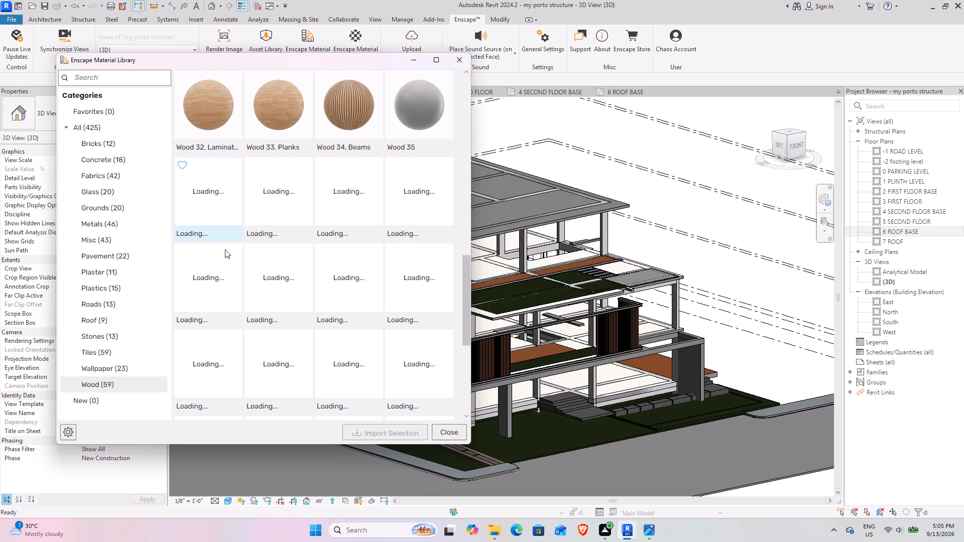
scroll(131, 188, up, 3)
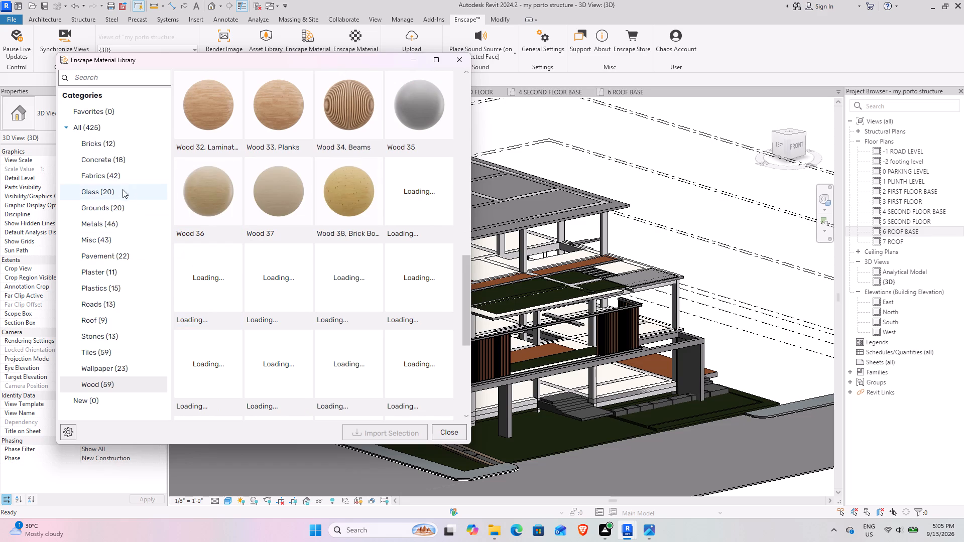
double_click(110, 133)
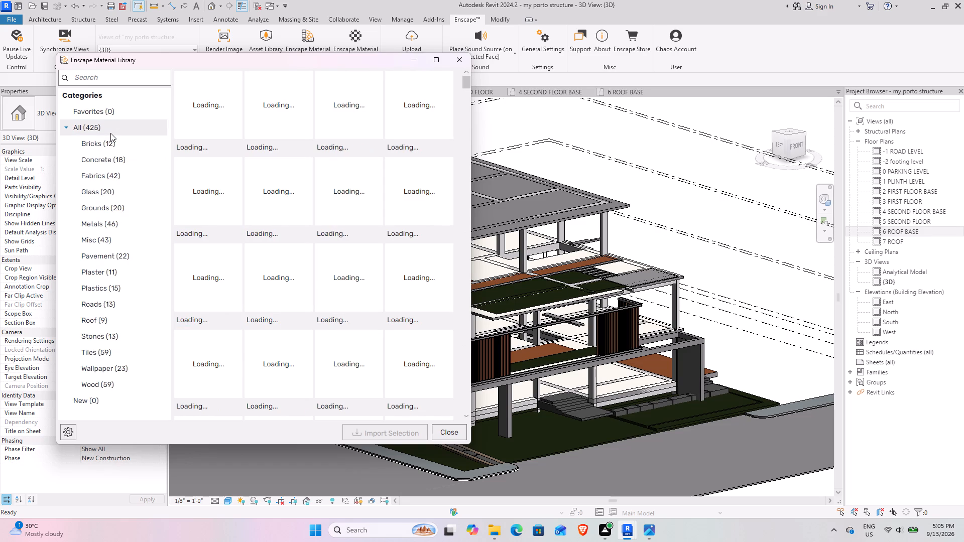
double_click(108, 133)
scroll(107, 235, down, 3)
scroll(107, 235, up, 4)
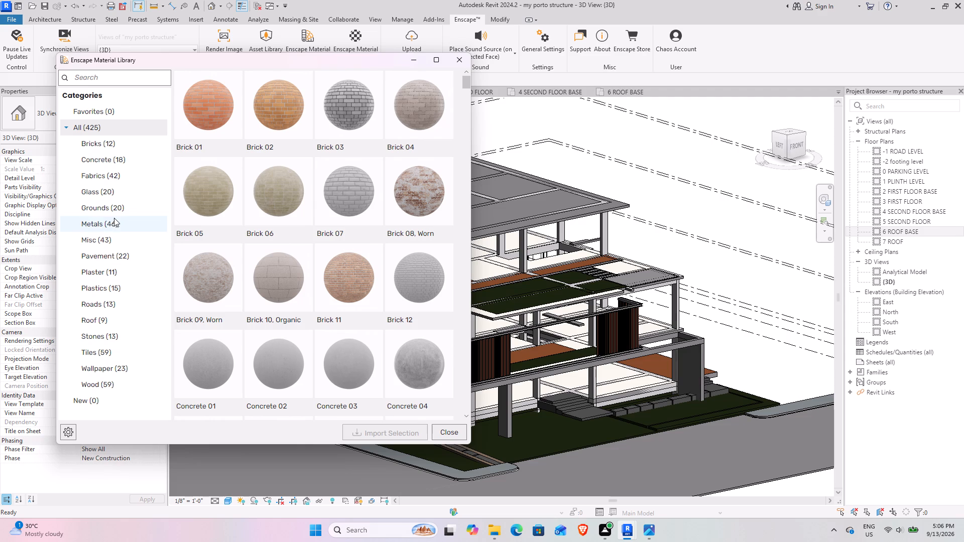
click(464, 63)
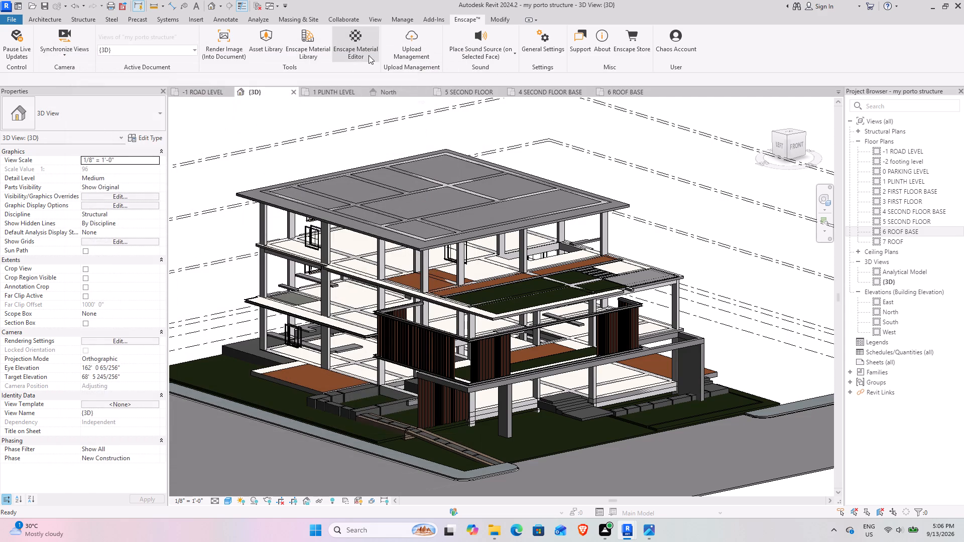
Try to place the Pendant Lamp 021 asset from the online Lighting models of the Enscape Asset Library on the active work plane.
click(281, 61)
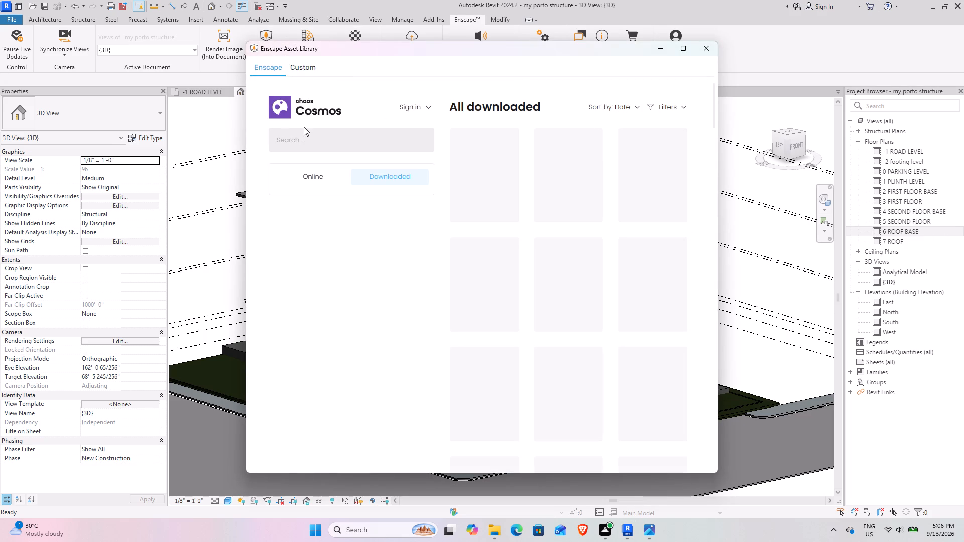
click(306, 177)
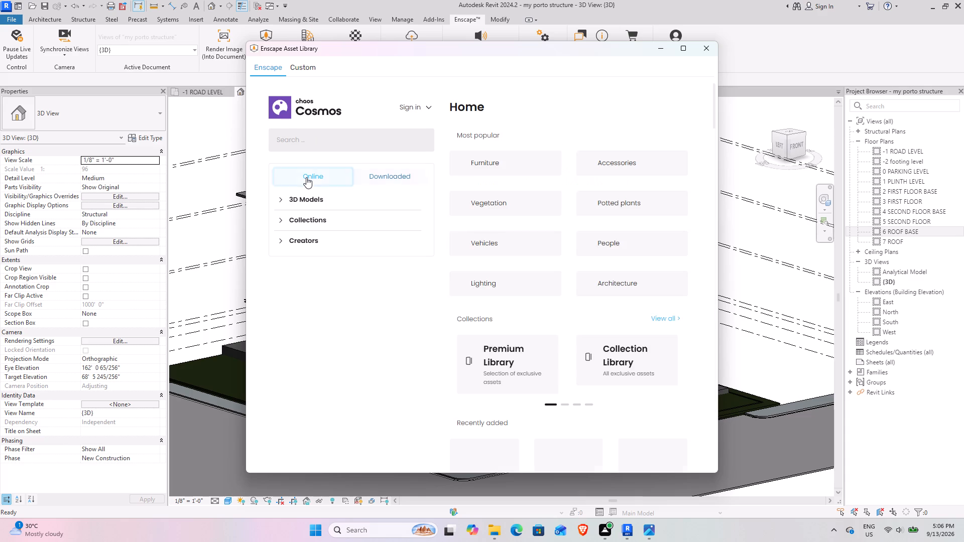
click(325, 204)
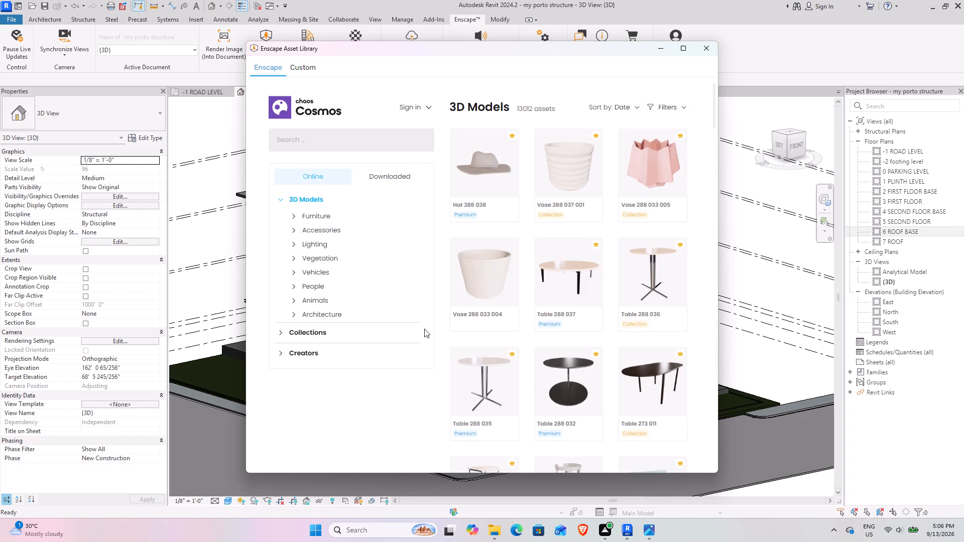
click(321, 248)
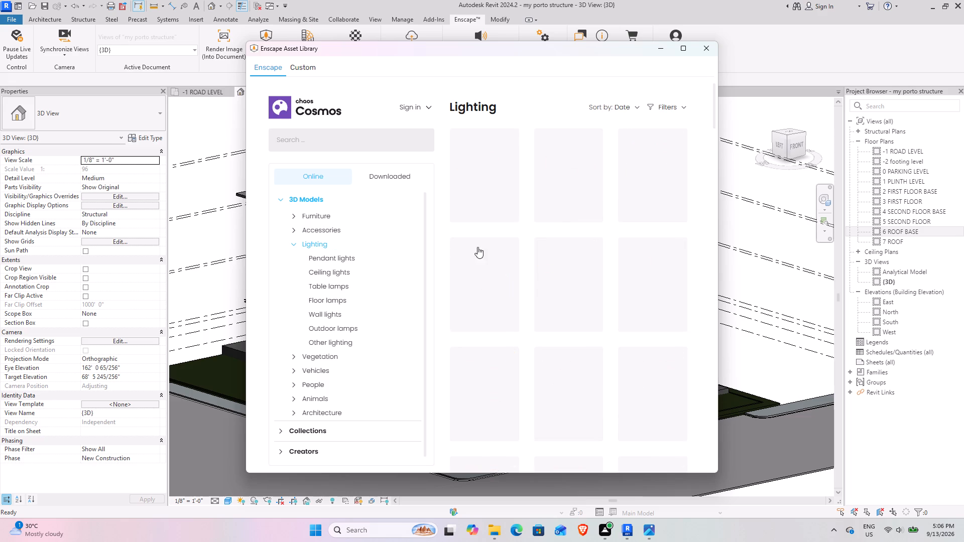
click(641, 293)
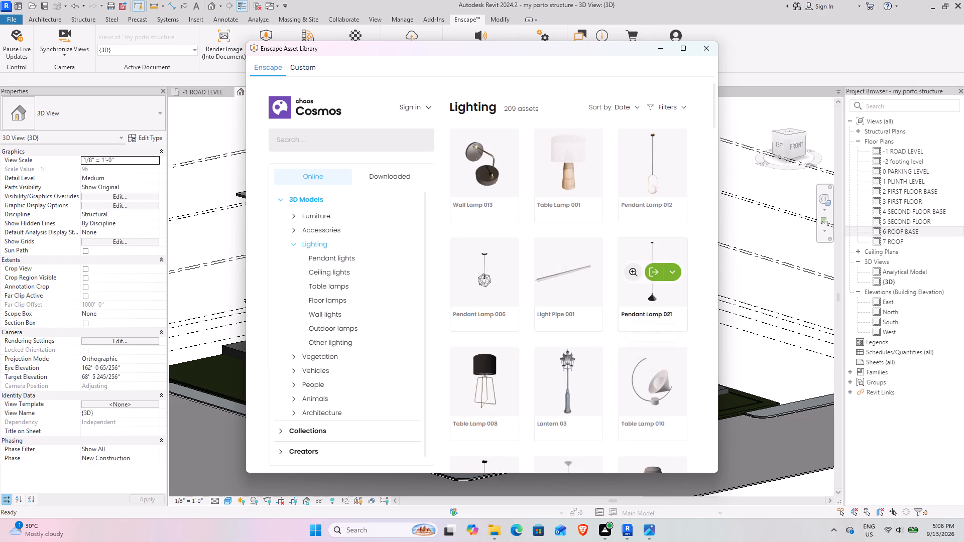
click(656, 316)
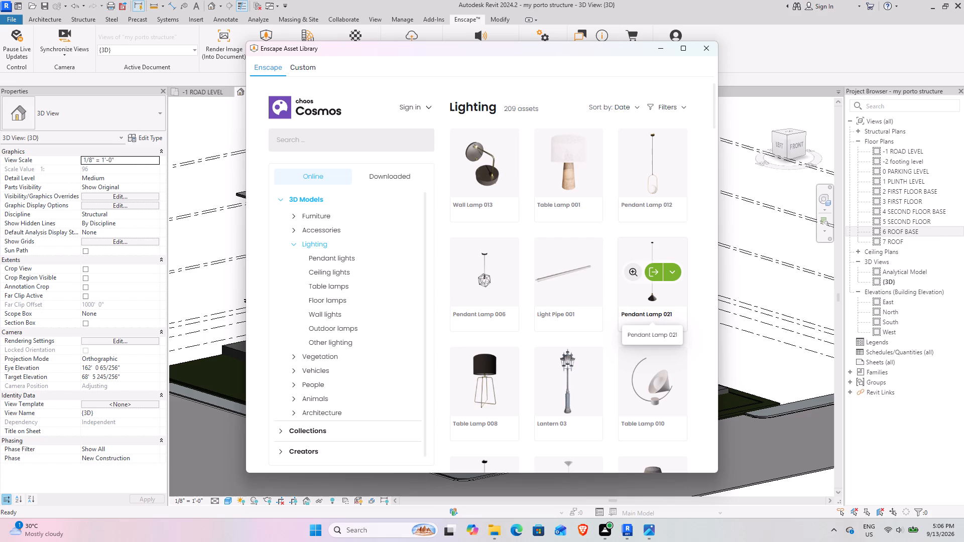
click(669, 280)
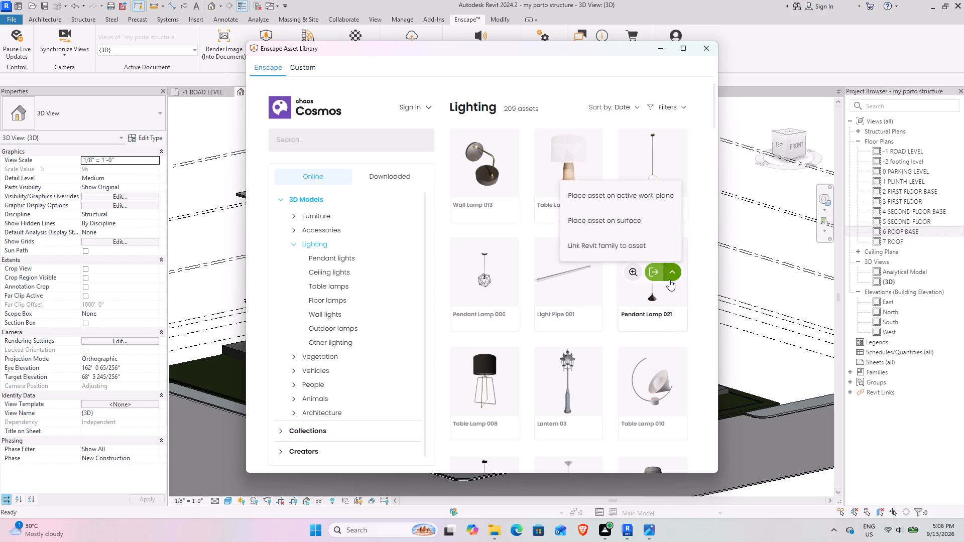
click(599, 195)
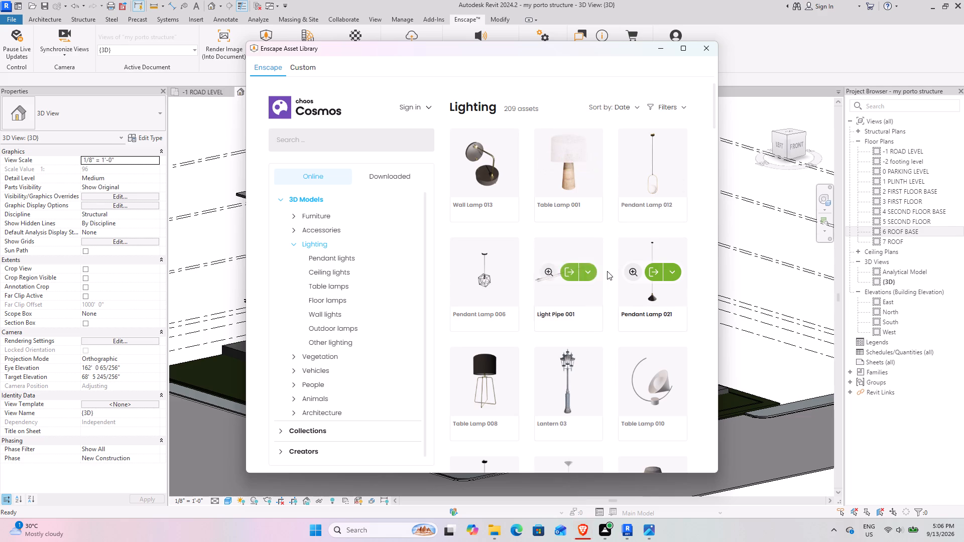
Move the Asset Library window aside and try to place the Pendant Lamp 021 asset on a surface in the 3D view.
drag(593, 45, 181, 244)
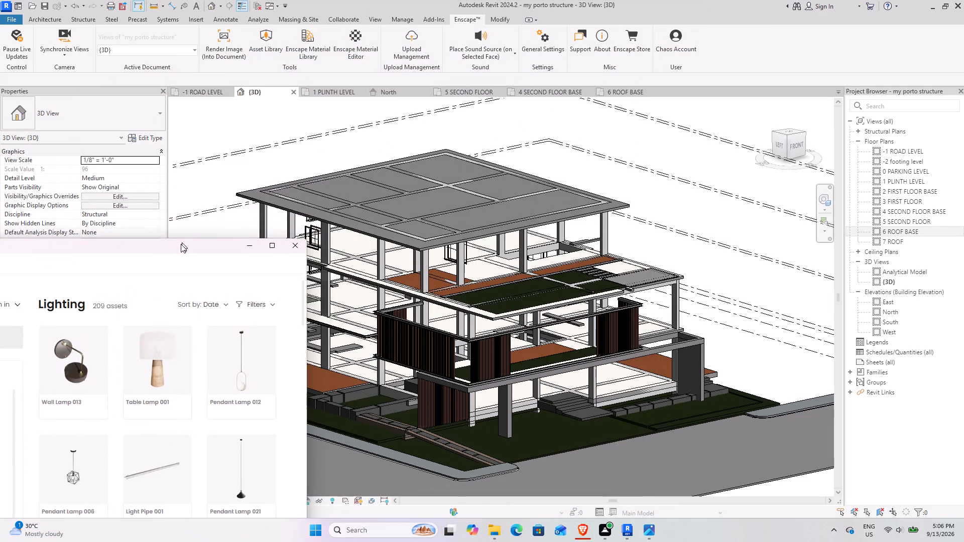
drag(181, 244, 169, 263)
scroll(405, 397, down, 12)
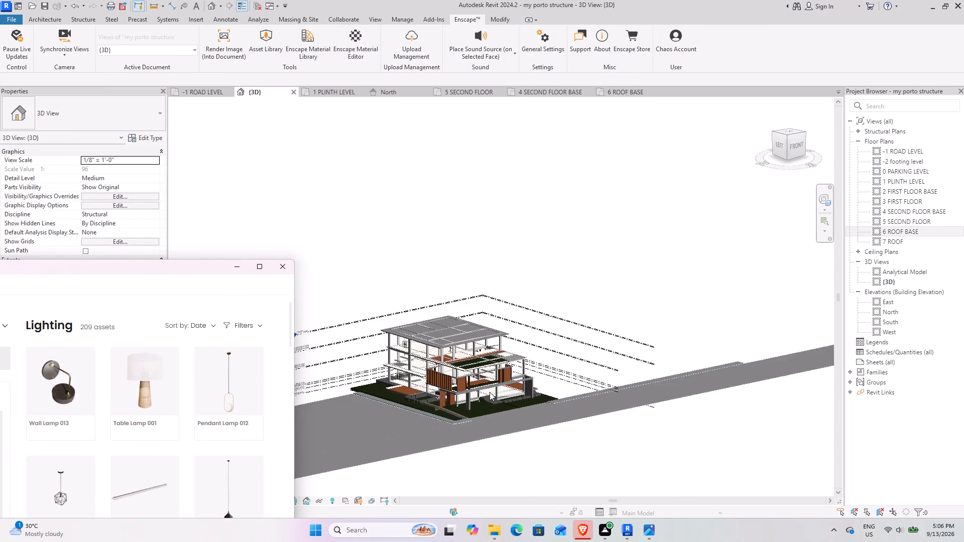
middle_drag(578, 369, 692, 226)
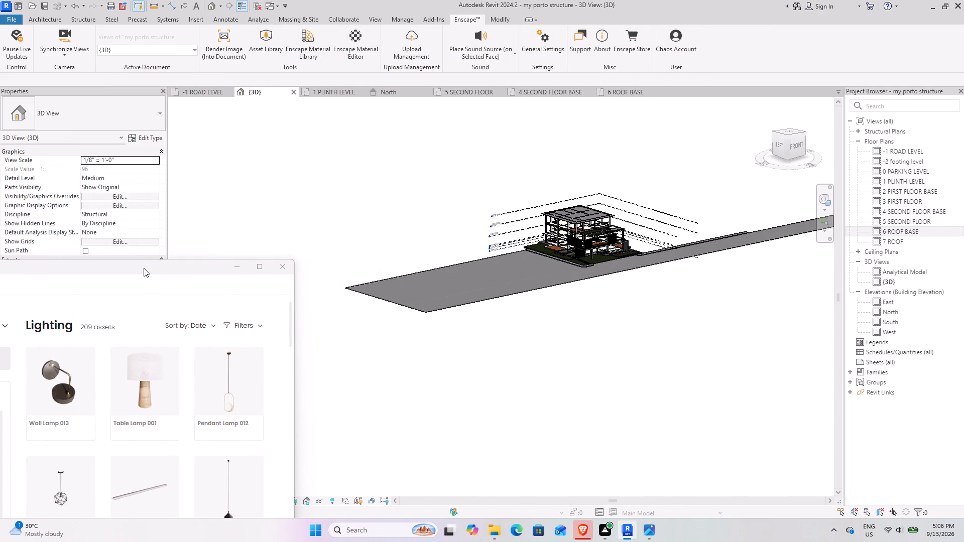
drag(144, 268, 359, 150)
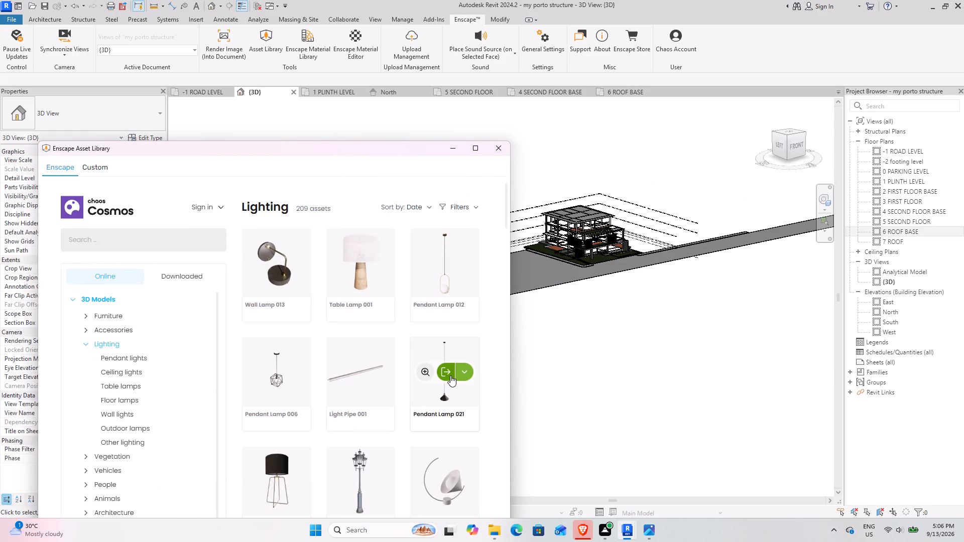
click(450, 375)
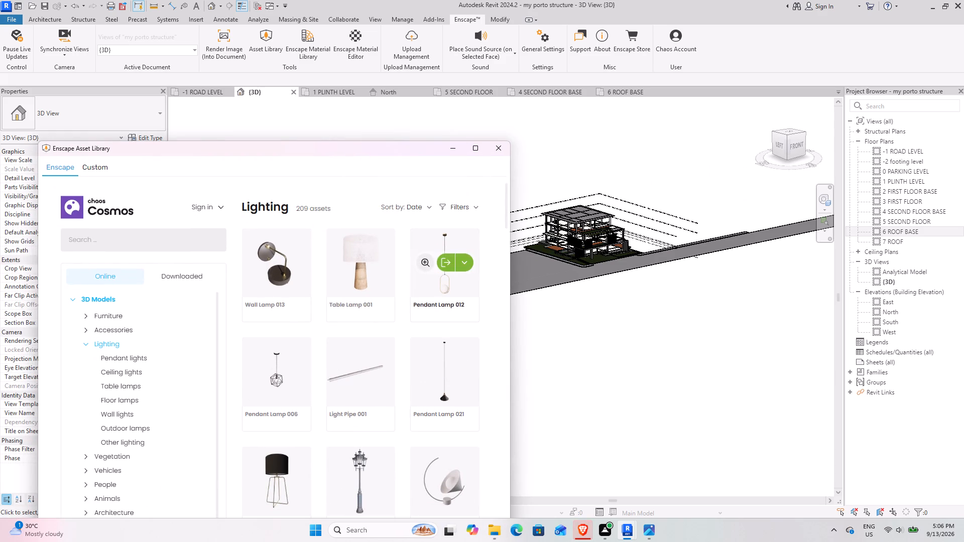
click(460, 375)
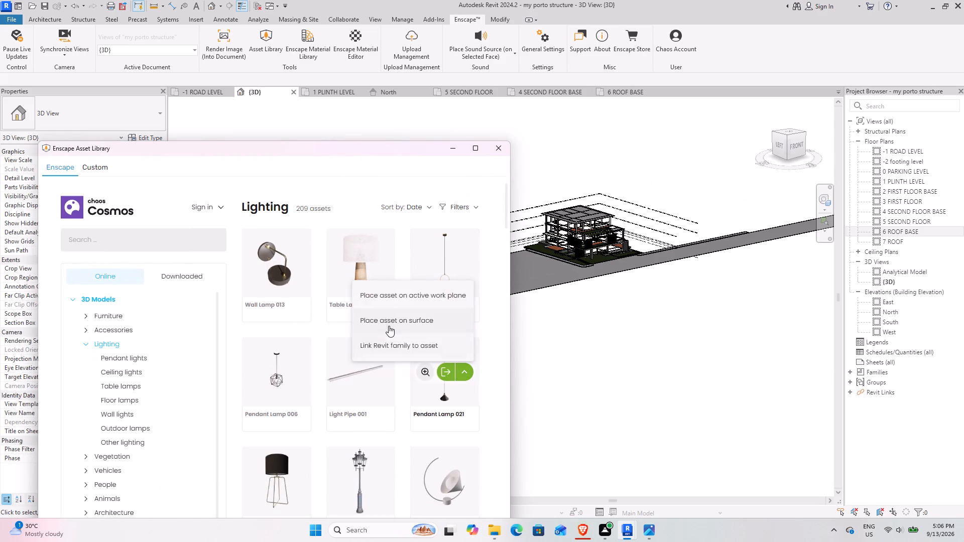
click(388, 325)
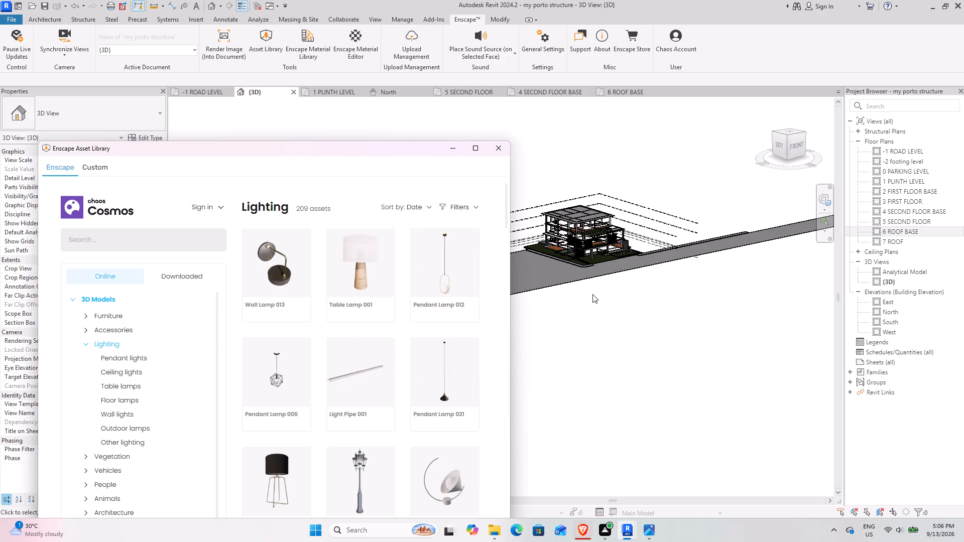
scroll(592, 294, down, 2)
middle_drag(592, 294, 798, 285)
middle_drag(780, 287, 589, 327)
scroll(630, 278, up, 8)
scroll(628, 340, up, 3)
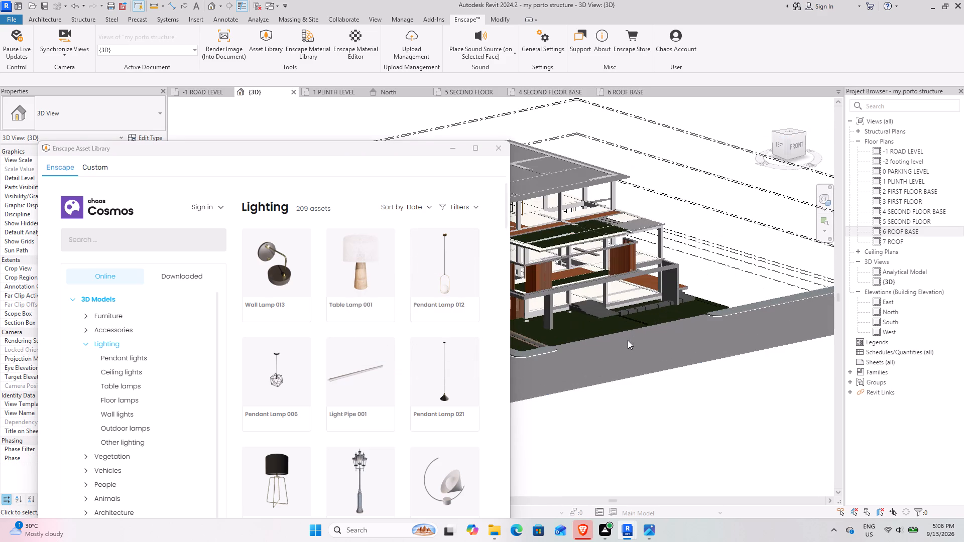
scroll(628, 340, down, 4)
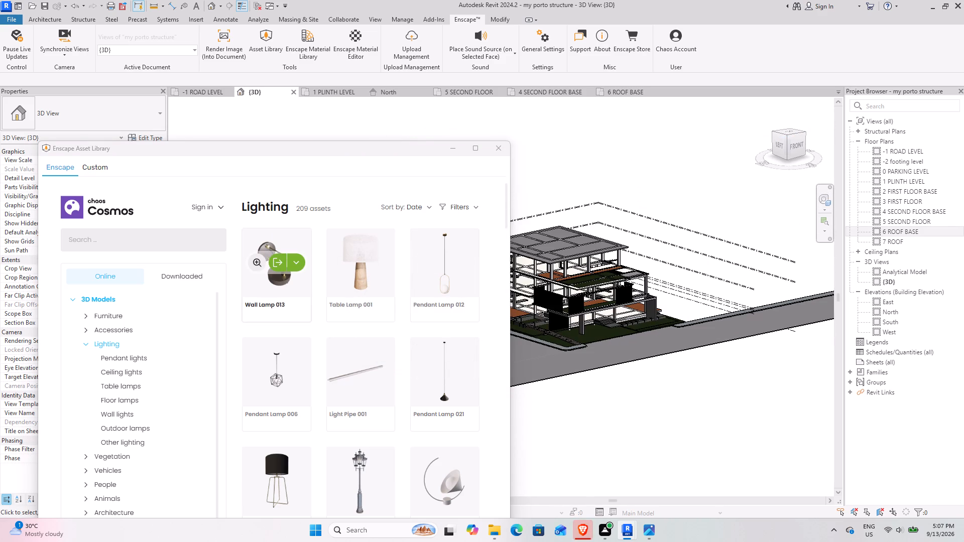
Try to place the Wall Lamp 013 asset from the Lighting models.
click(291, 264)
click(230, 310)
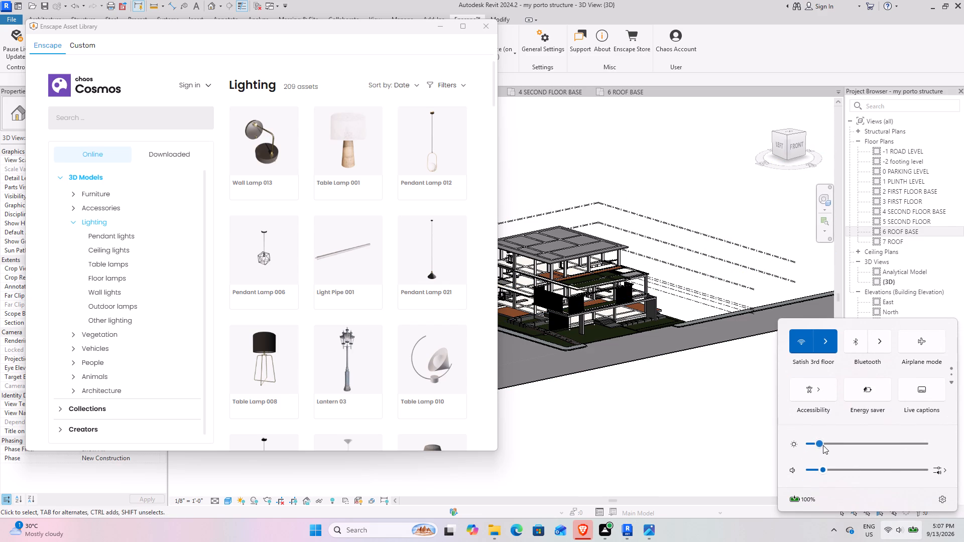
Raise the screen brightness slightly in the Windows quick settings.
key(Right)
key(Right)
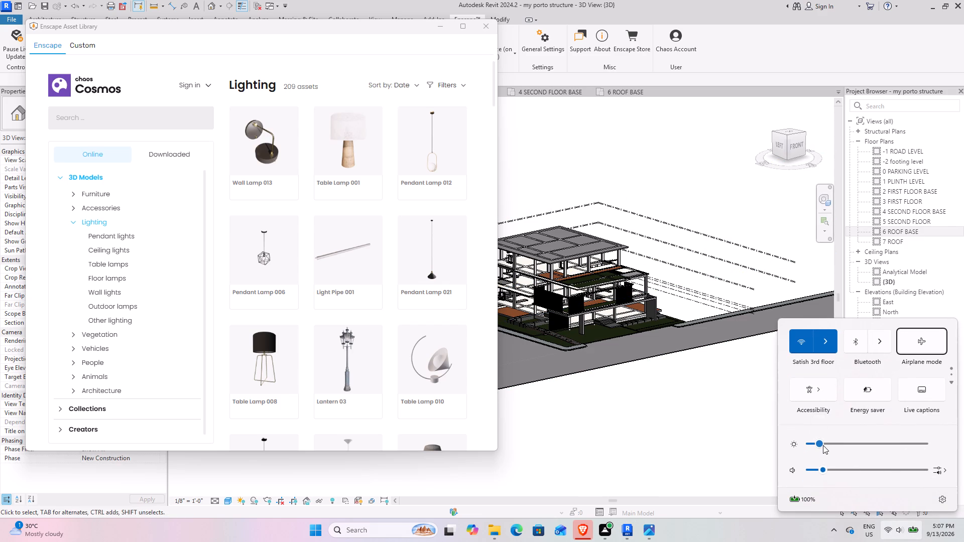
click(820, 445)
click(824, 445)
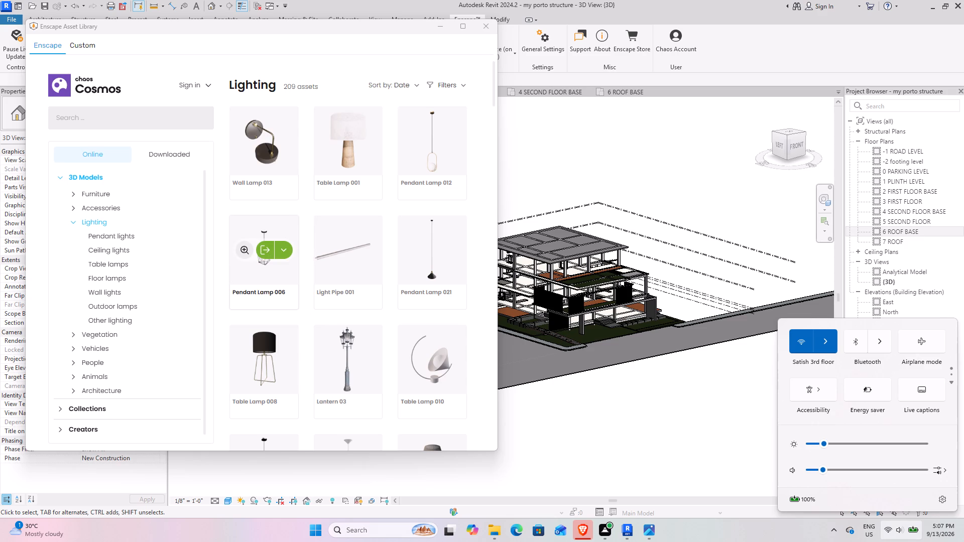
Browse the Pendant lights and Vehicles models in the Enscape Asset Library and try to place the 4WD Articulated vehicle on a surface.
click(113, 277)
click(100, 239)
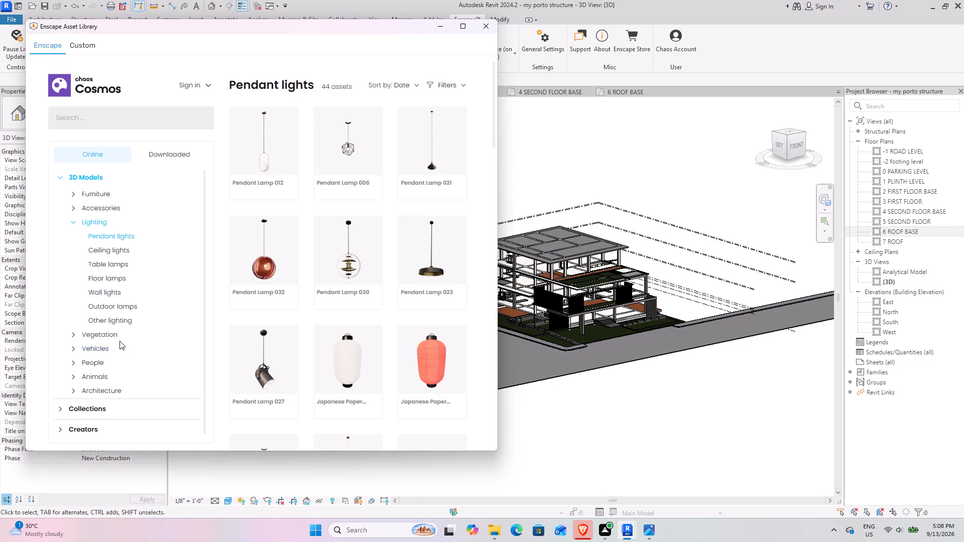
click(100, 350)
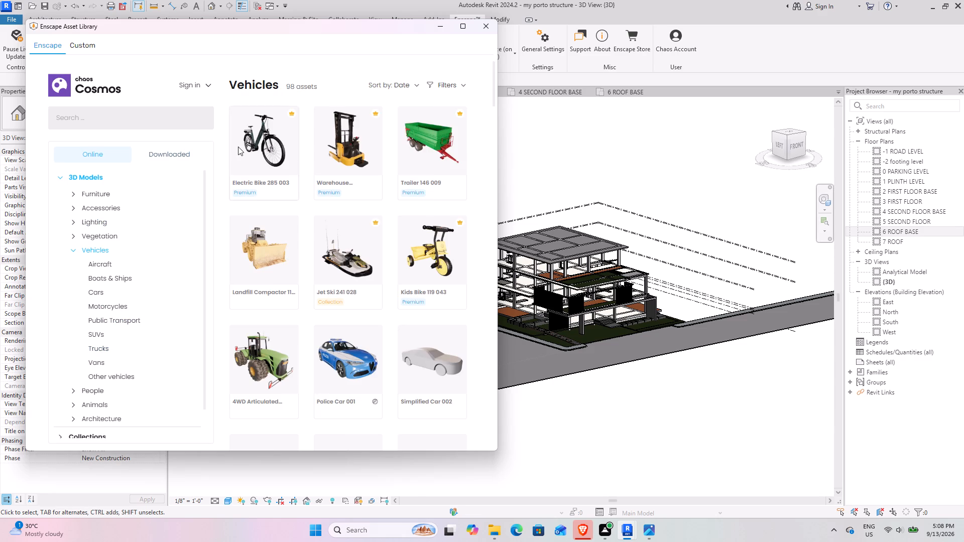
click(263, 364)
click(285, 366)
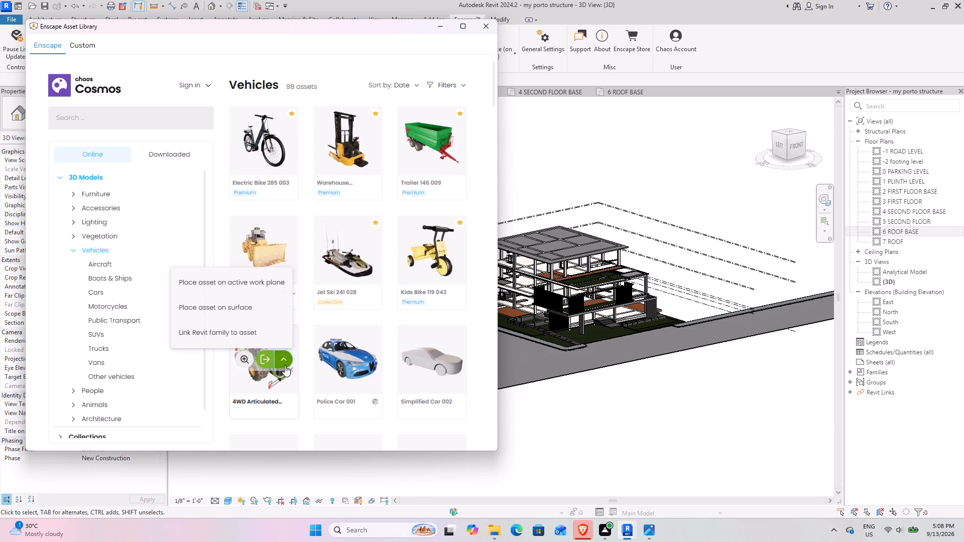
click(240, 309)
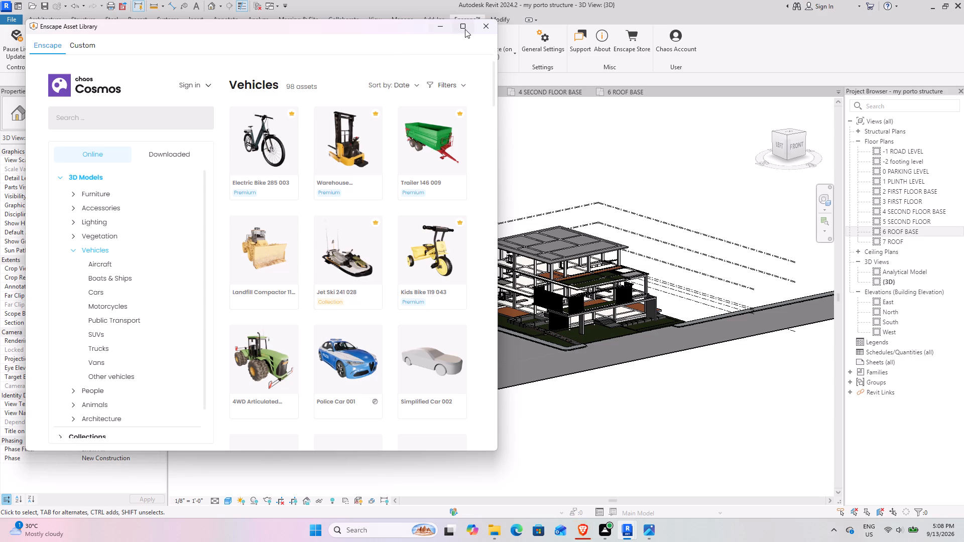
Set the Asset Library window aside and render the 3D view of the whole house as an Enscape image into the document.
click(442, 29)
scroll(466, 304, down, 10)
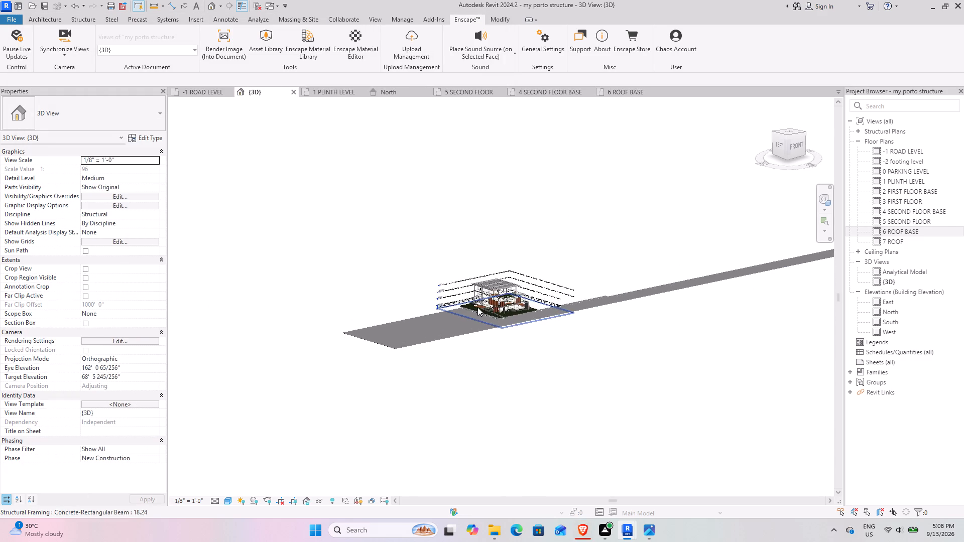
scroll(477, 307, down, 12)
scroll(524, 315, up, 9)
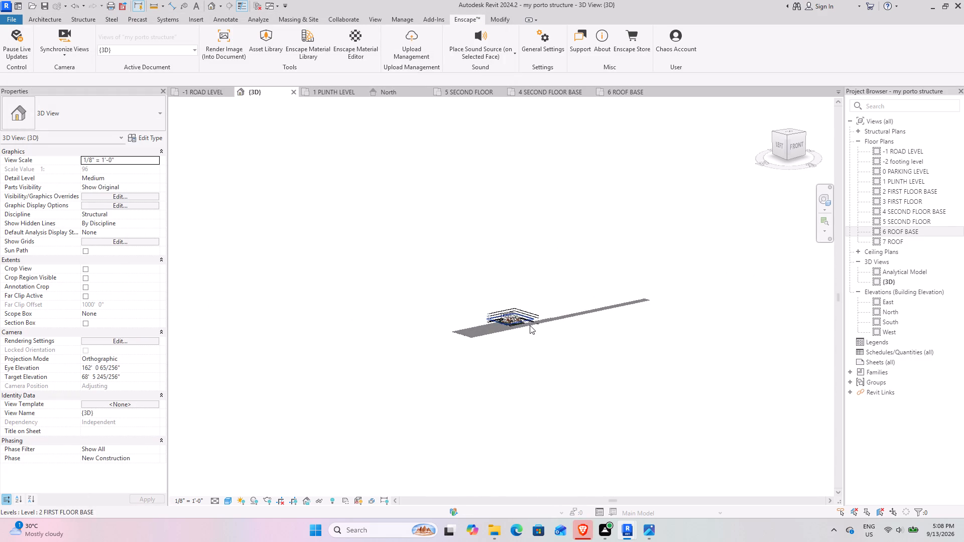
scroll(522, 327, up, 13)
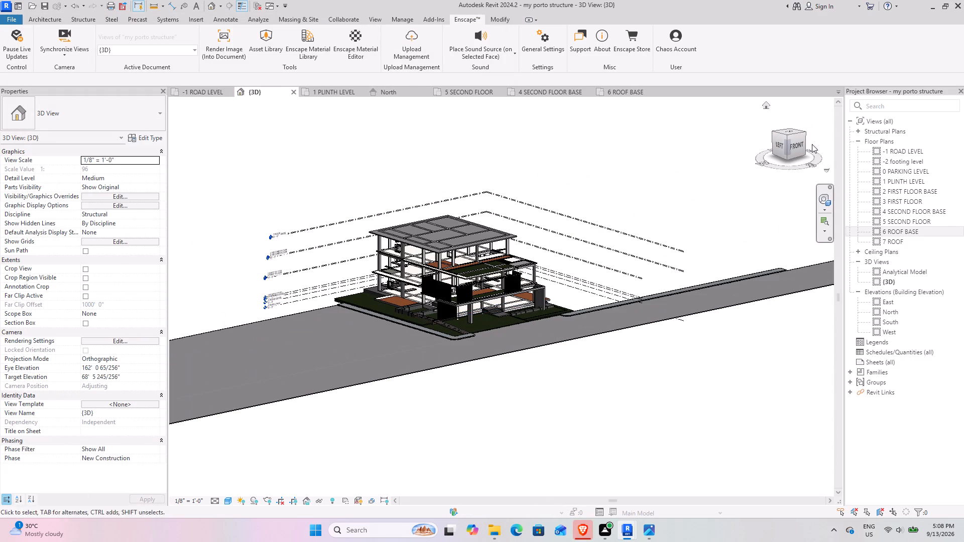
drag(780, 155, 757, 492)
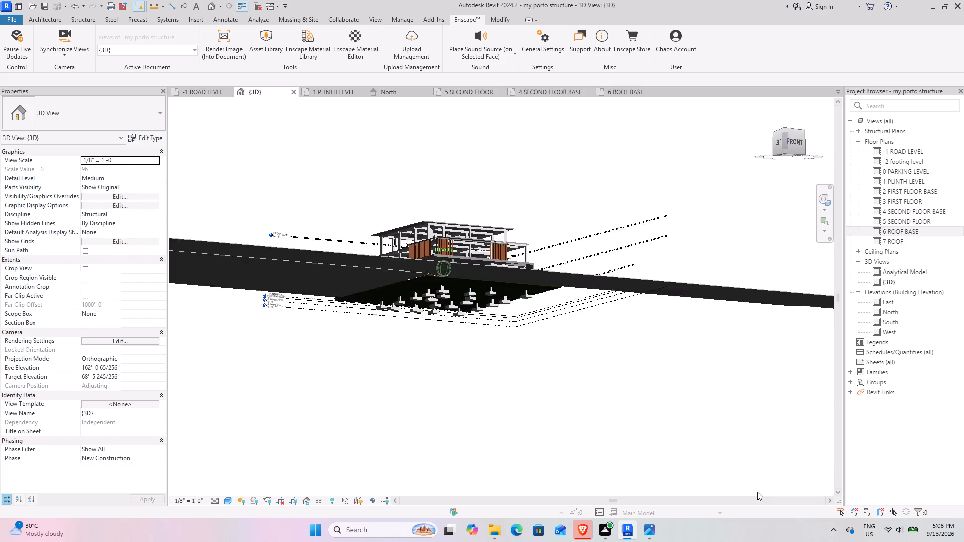
drag(757, 492, 762, 132)
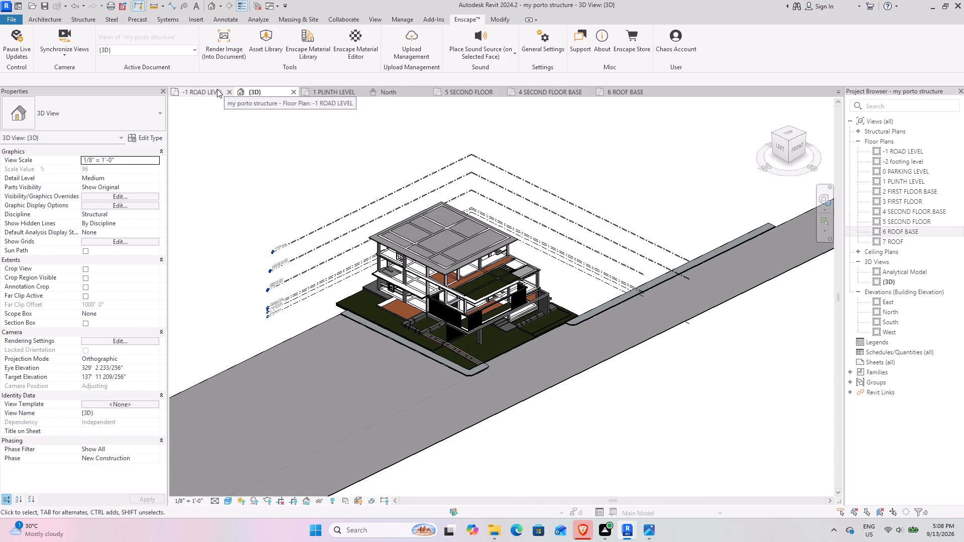
click(230, 48)
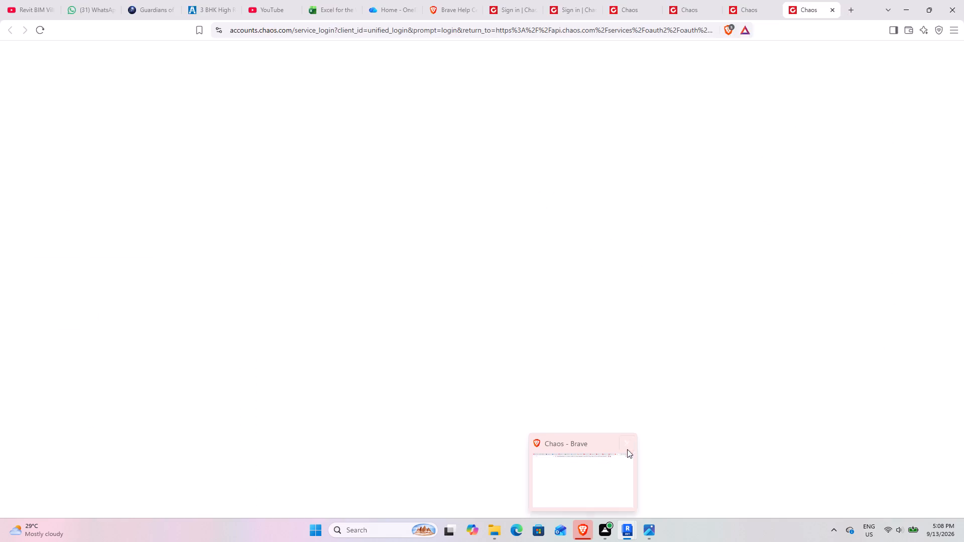
Switch to the Brave browser and close its window with all open tabs.
click(589, 526)
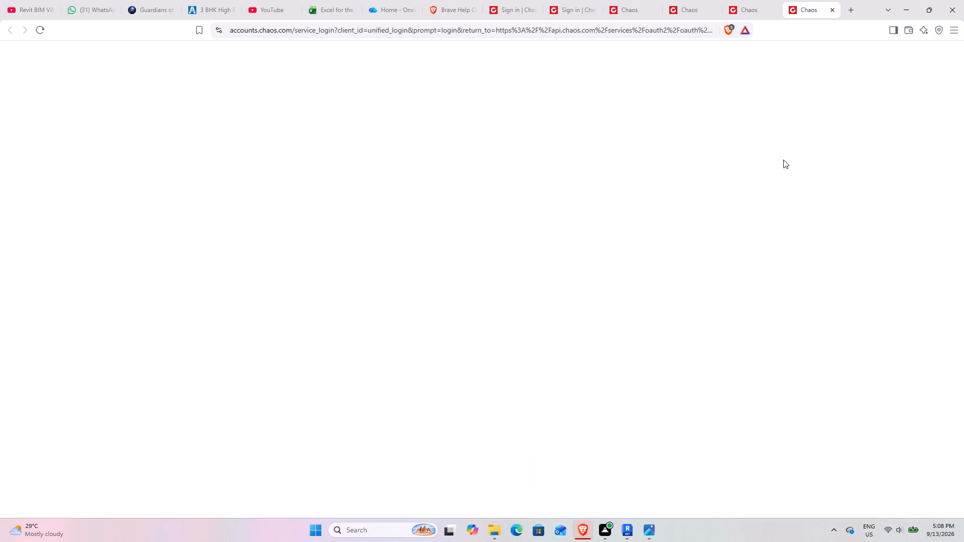
click(963, 25)
click(949, 7)
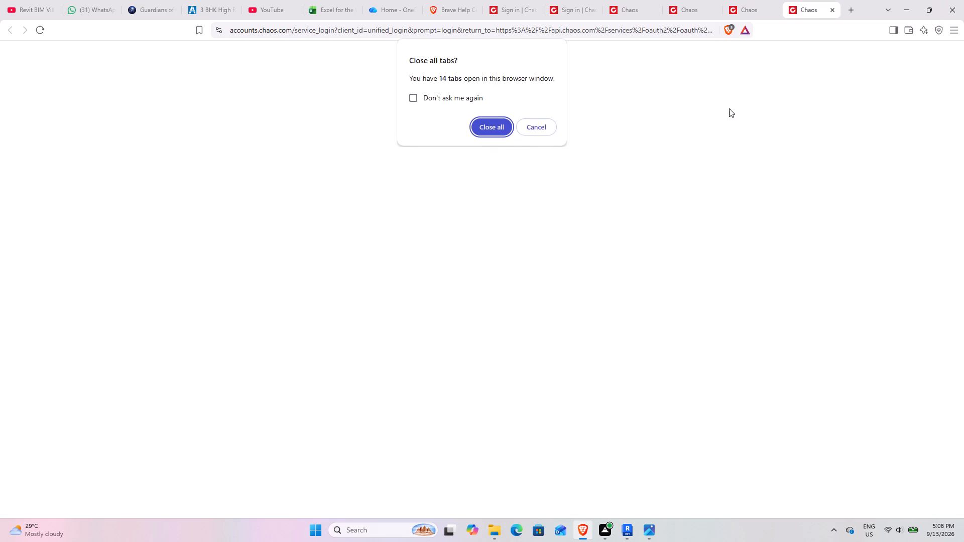
click(498, 130)
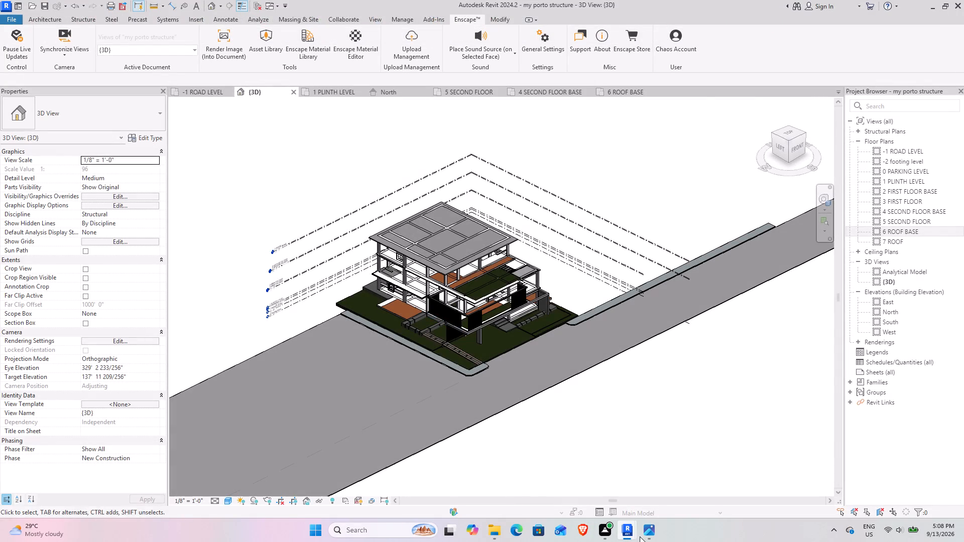
In File Explorer, look through the ImportedTextures, REVIT PIC, Pictures, Documents and Screenshots folders and view the FRONT ELEVATION PDF.
scroll(480, 295, up, 5)
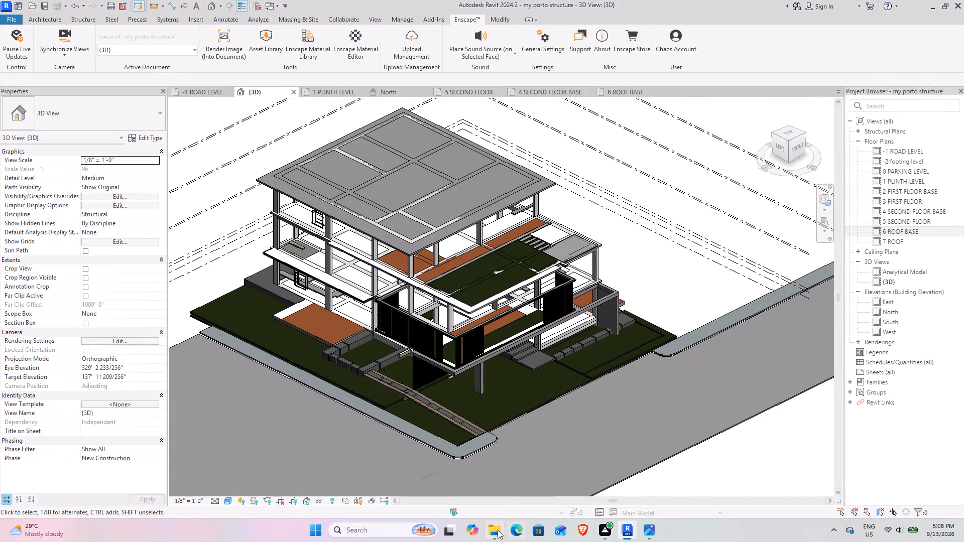
click(498, 530)
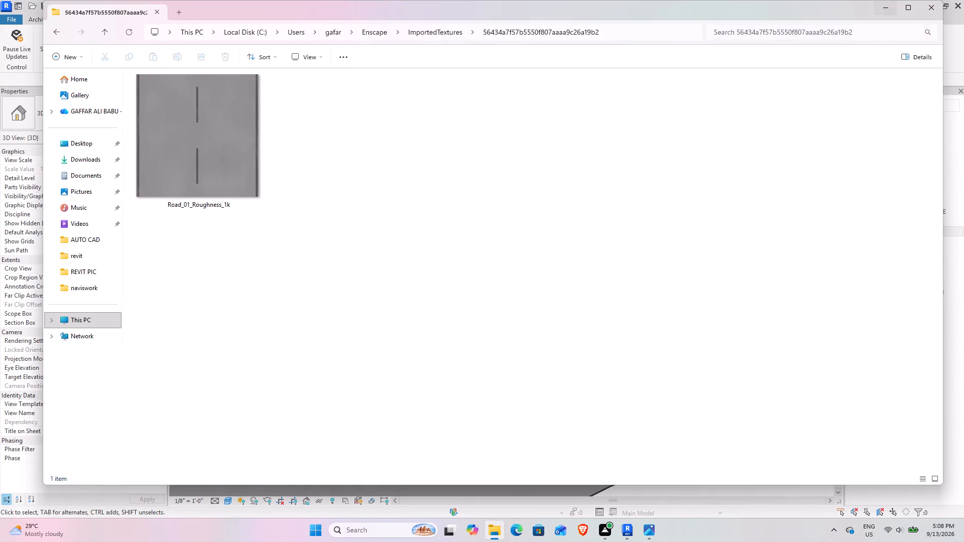
click(65, 34)
click(58, 32)
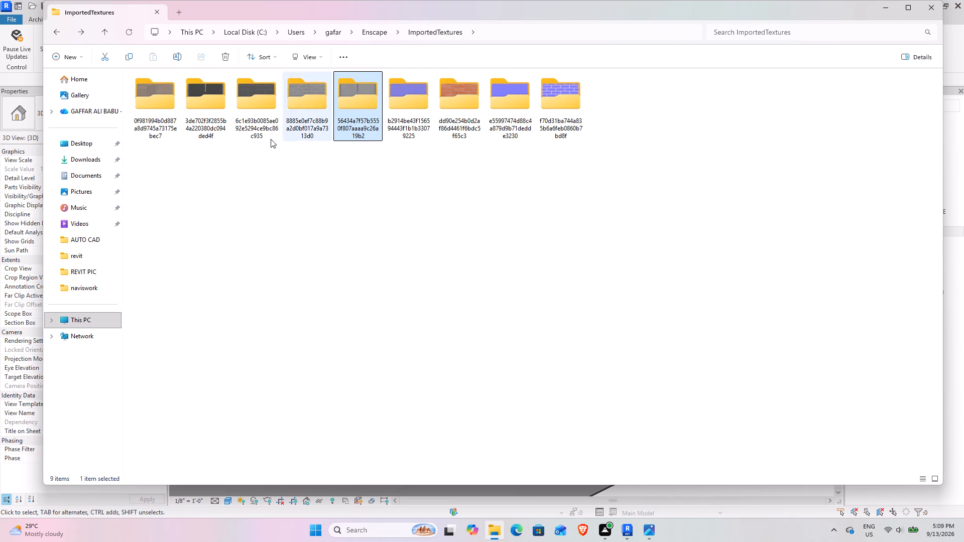
click(82, 186)
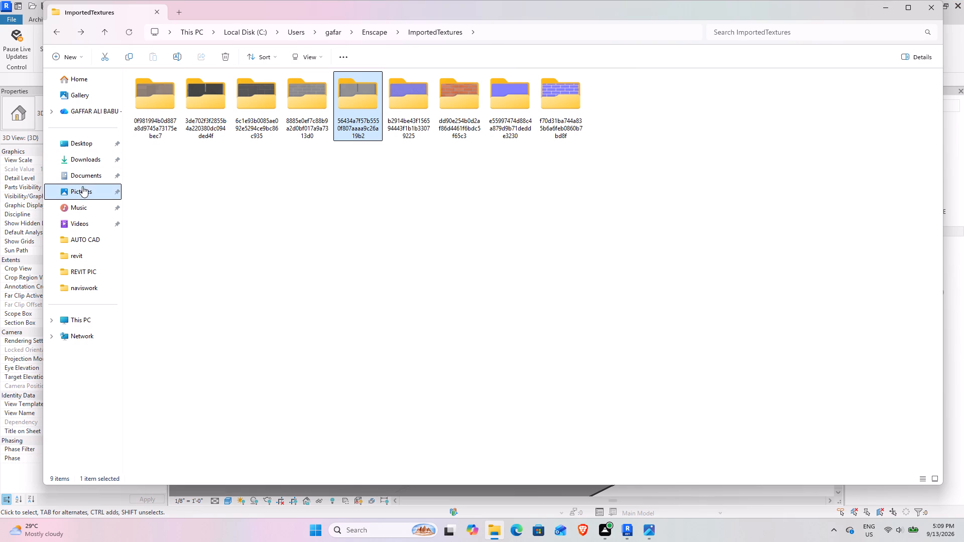
double_click(168, 112)
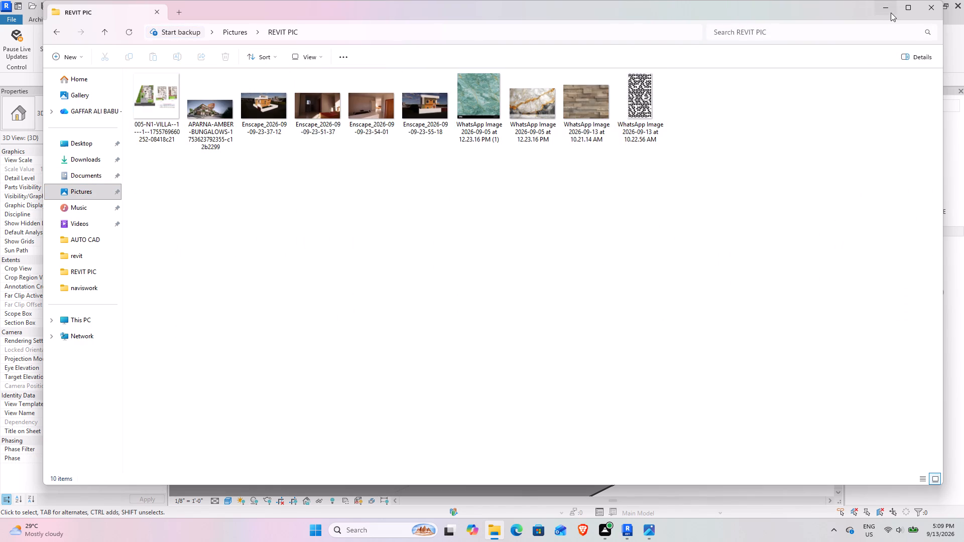
click(63, 34)
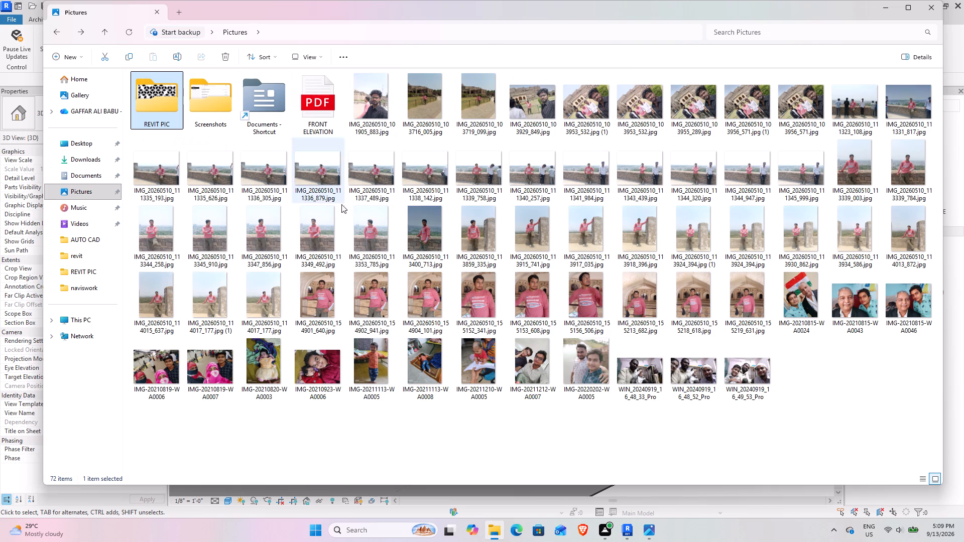
scroll(398, 194, down, 1)
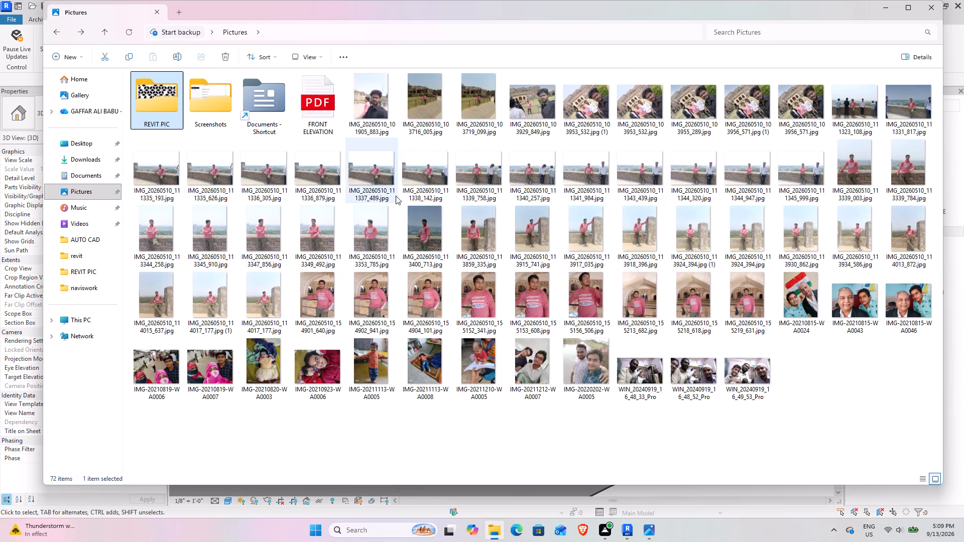
scroll(396, 196, down, 2)
scroll(392, 200, up, 3)
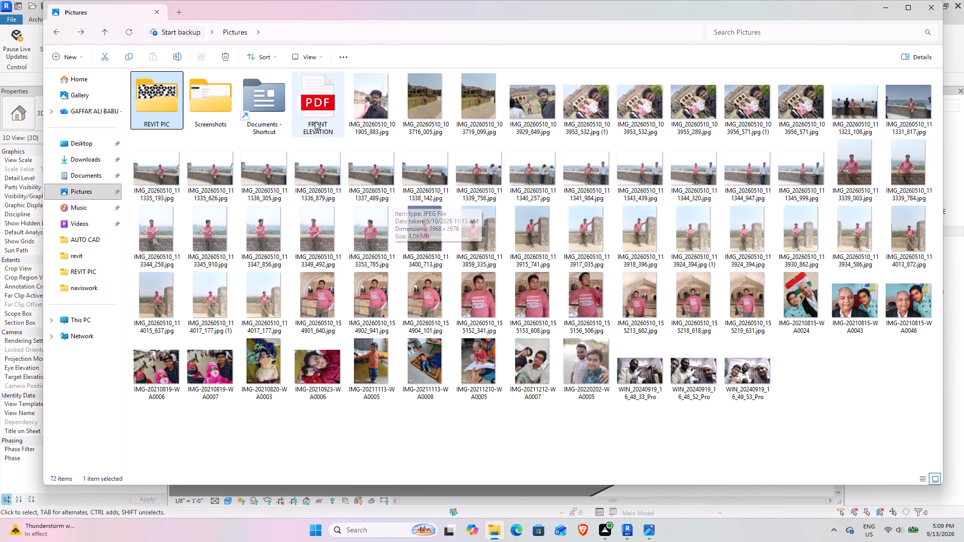
double_click(315, 90)
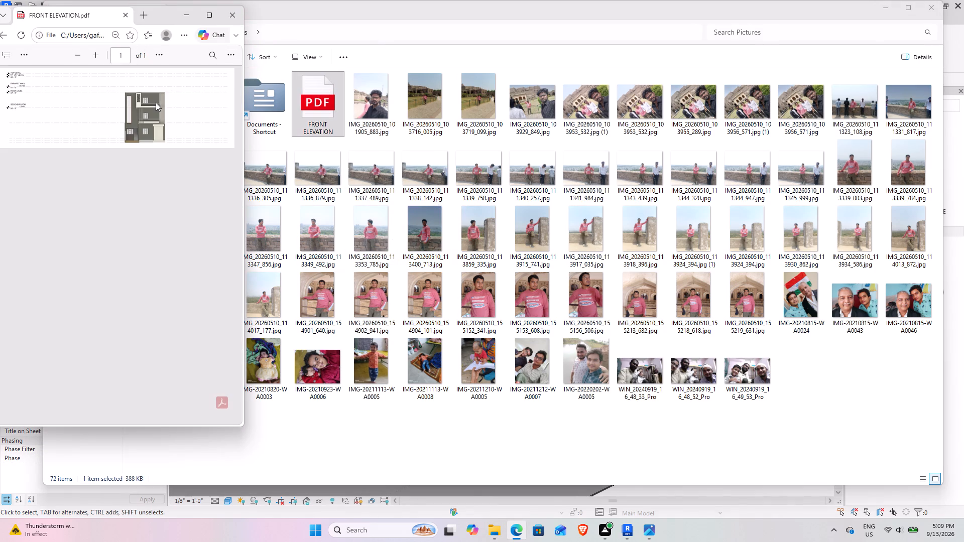
scroll(152, 114, up, 4)
click(235, 18)
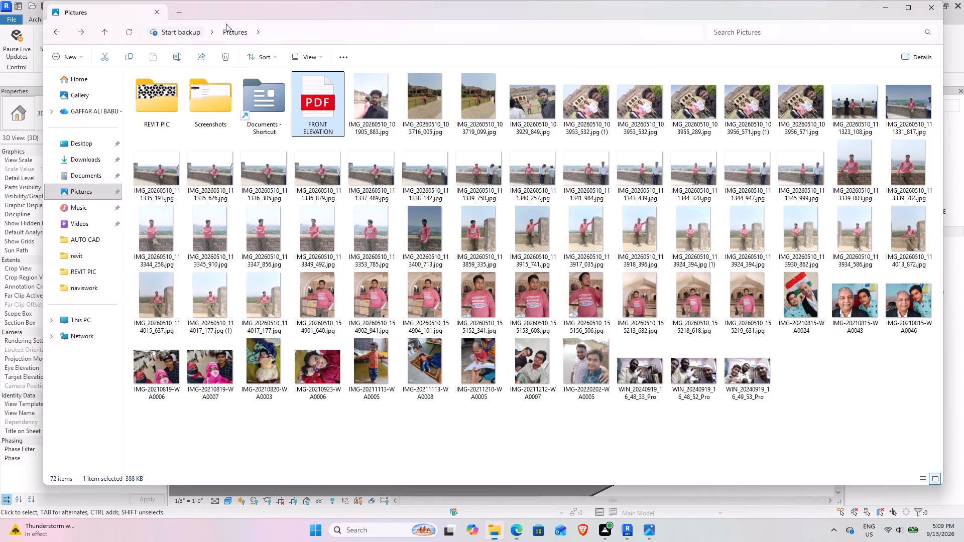
double_click(276, 104)
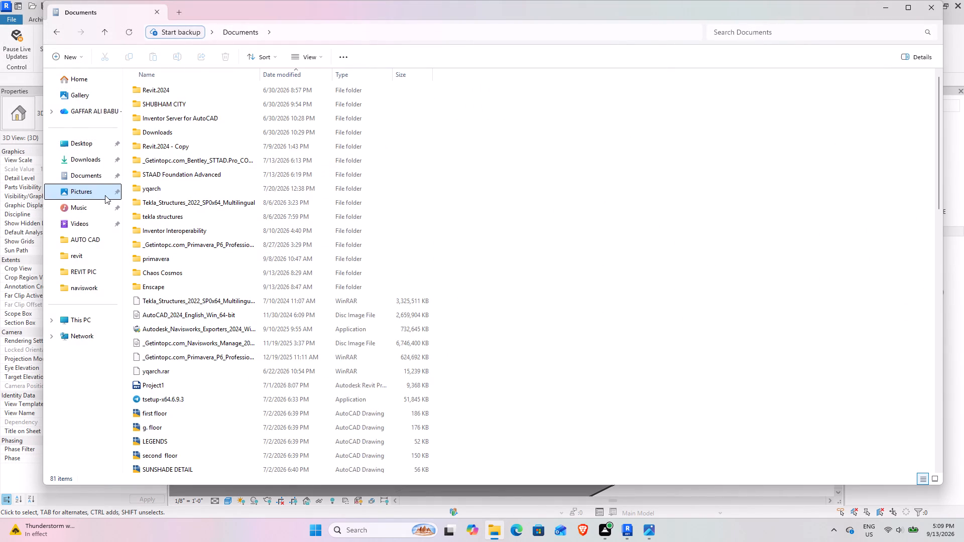
click(104, 196)
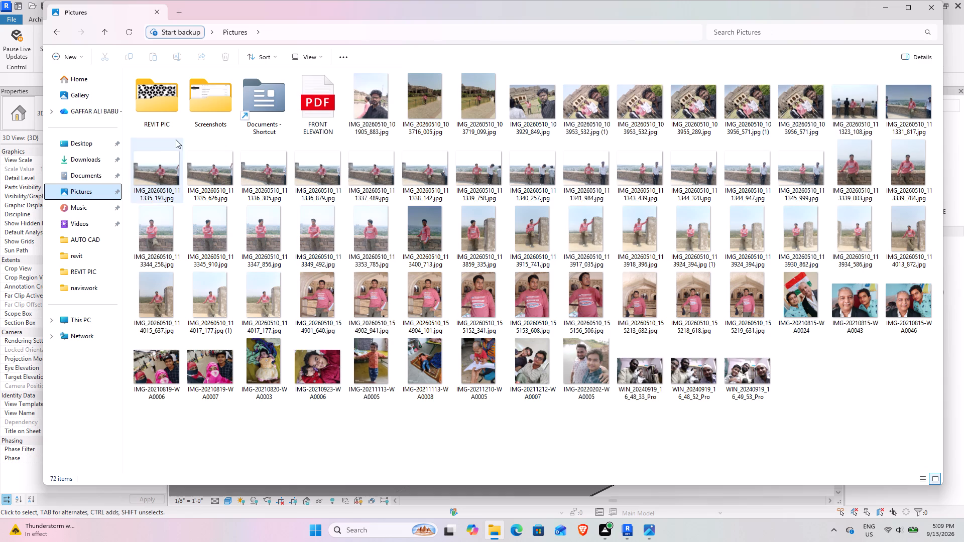
double_click(213, 104)
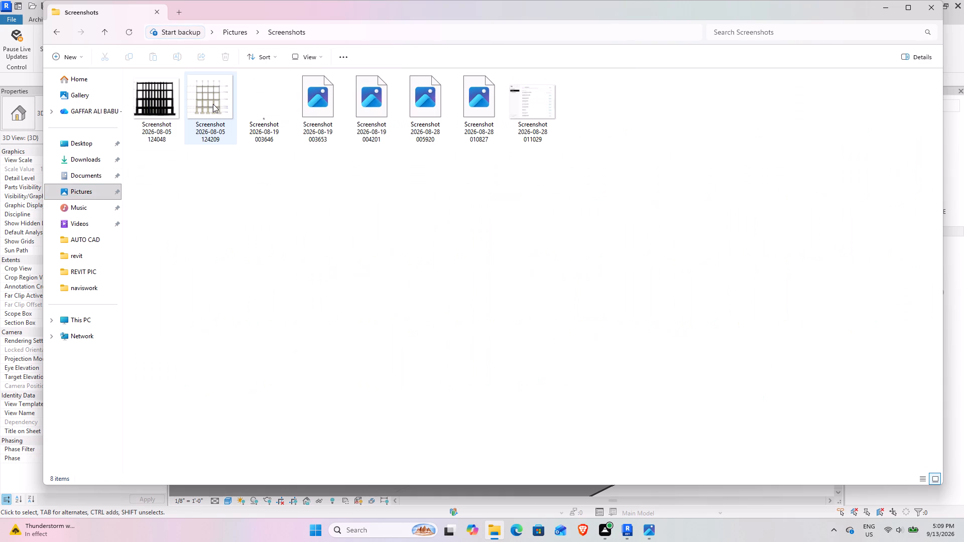
click(890, 6)
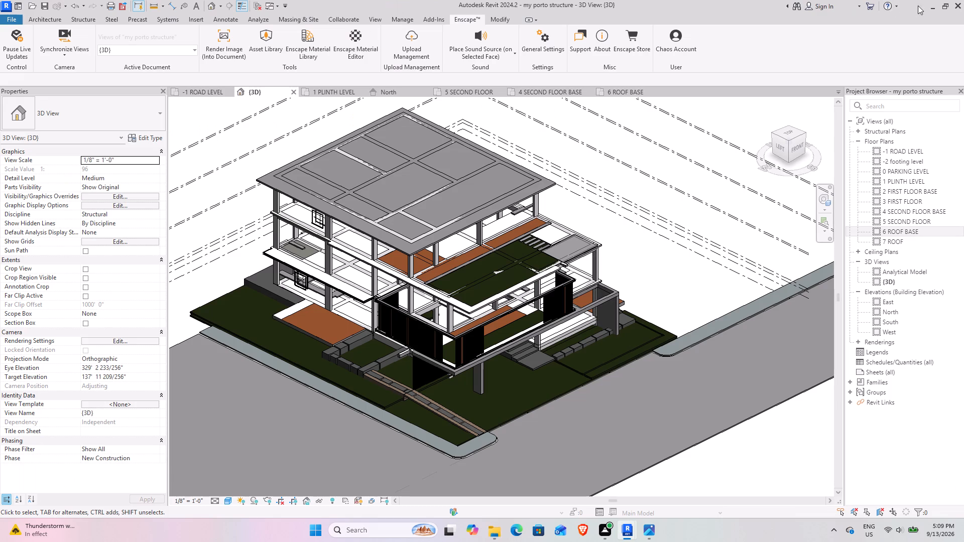
Examine the house's front corner in 3D from several angles, including the vertical louver screens, terraces, columns and entrance steps.
scroll(477, 338, up, 3)
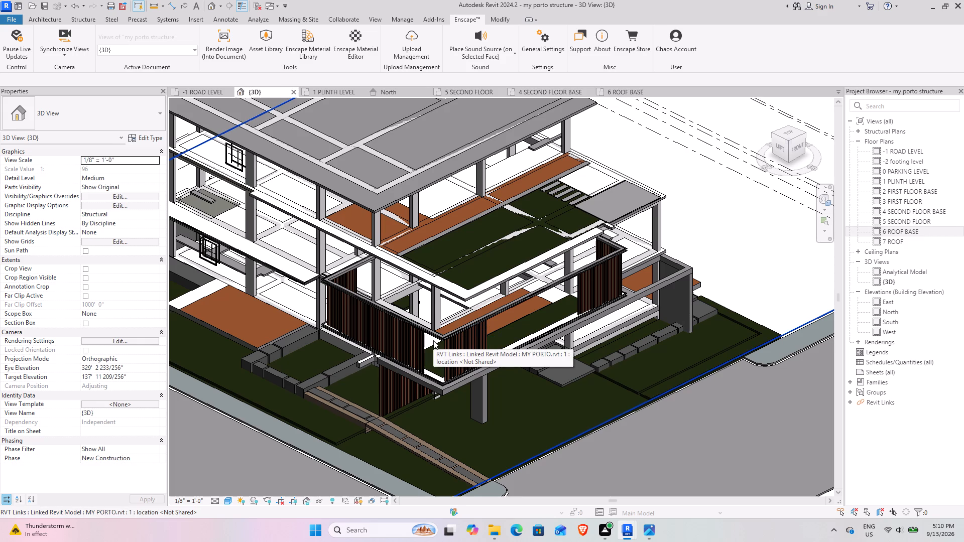
scroll(418, 227, down, 1)
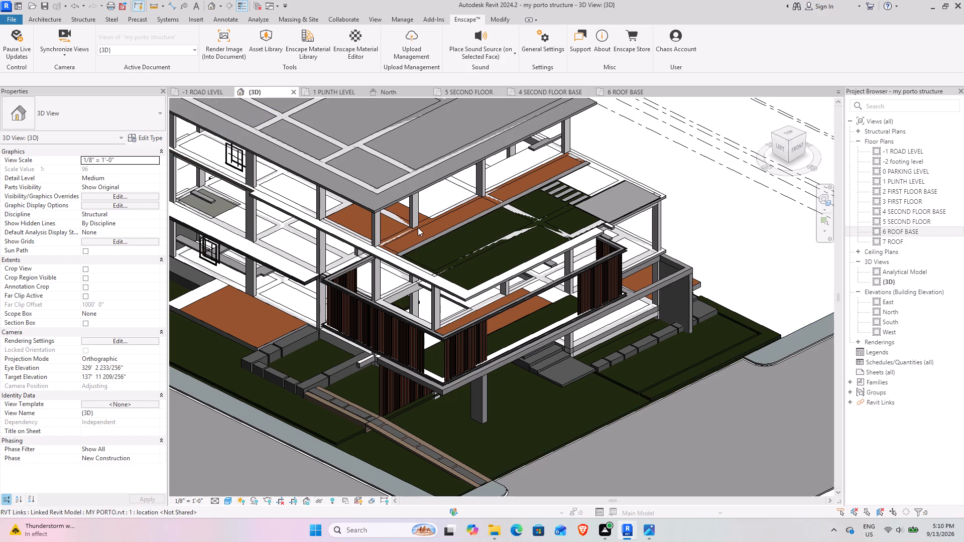
scroll(418, 227, down, 2)
shift+middle_drag(349, 294, 360, 228)
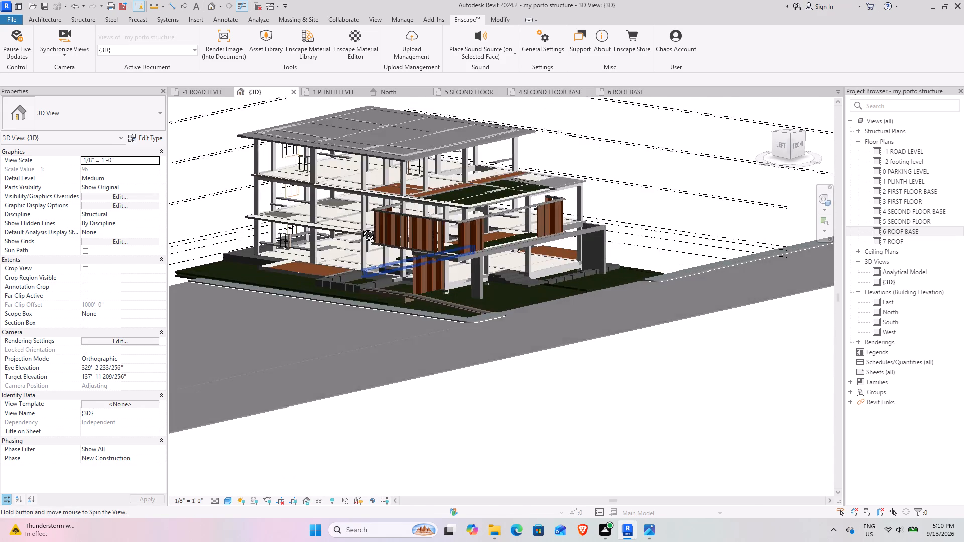
shift+middle_drag(360, 228, 359, 231)
shift+middle_drag(359, 231, 431, 231)
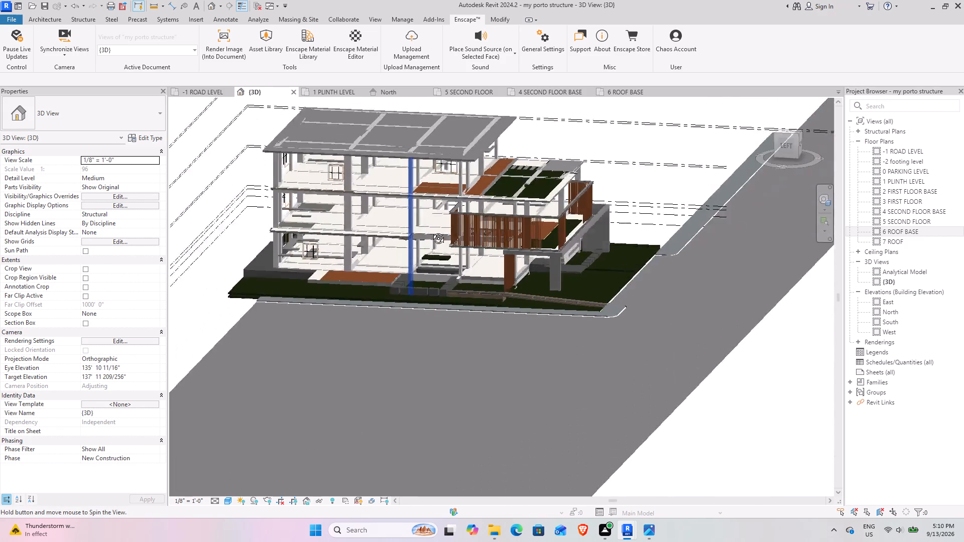
shift+middle_drag(431, 231, 440, 230)
shift+middle_drag(521, 281, 418, 236)
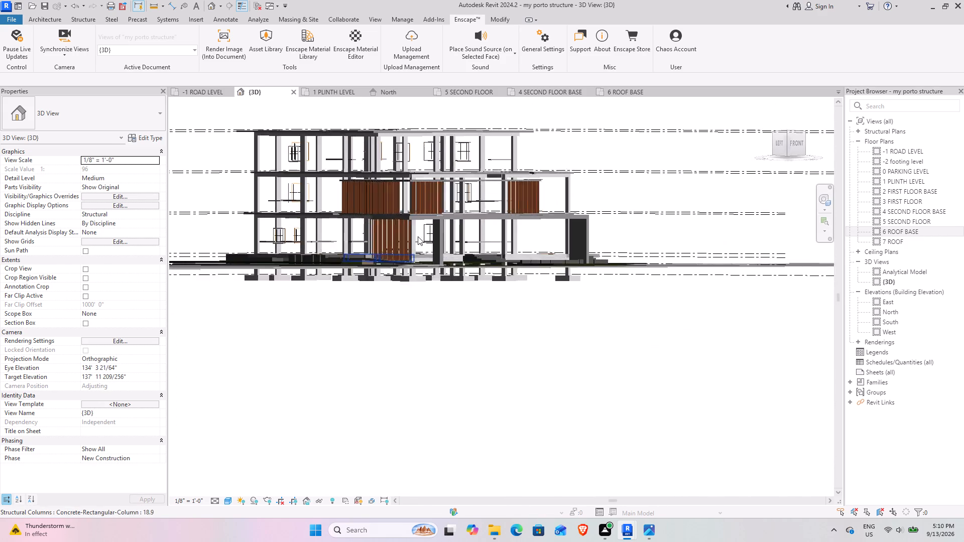
scroll(515, 219, up, 4)
shift+middle_drag(549, 261, 556, 310)
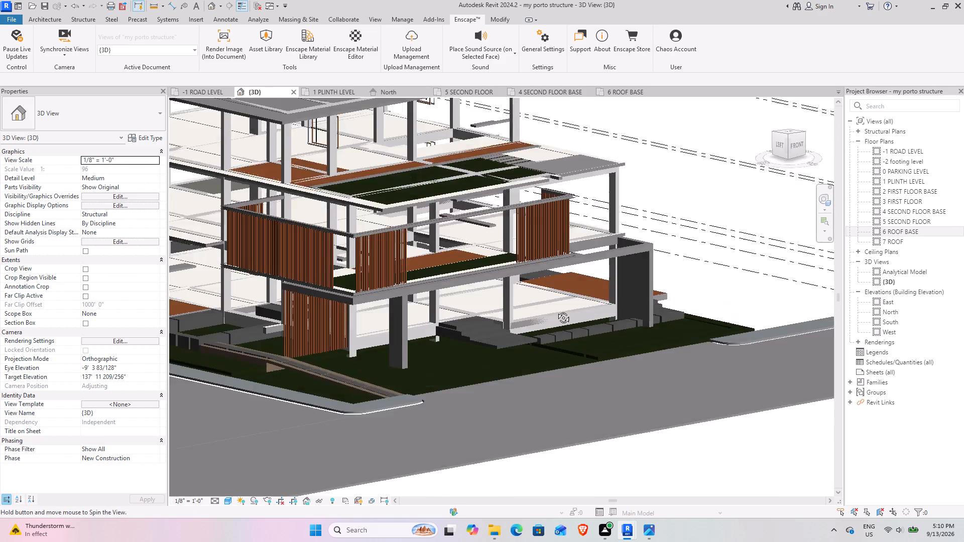
shift+middle_drag(556, 310, 554, 318)
scroll(580, 222, up, 4)
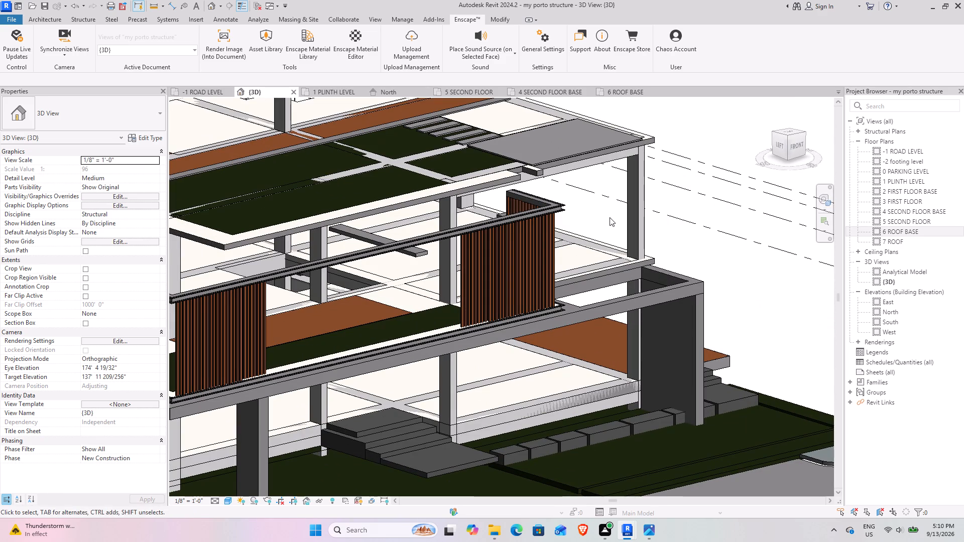
scroll(569, 203, down, 3)
shift+middle_drag(452, 235, 450, 217)
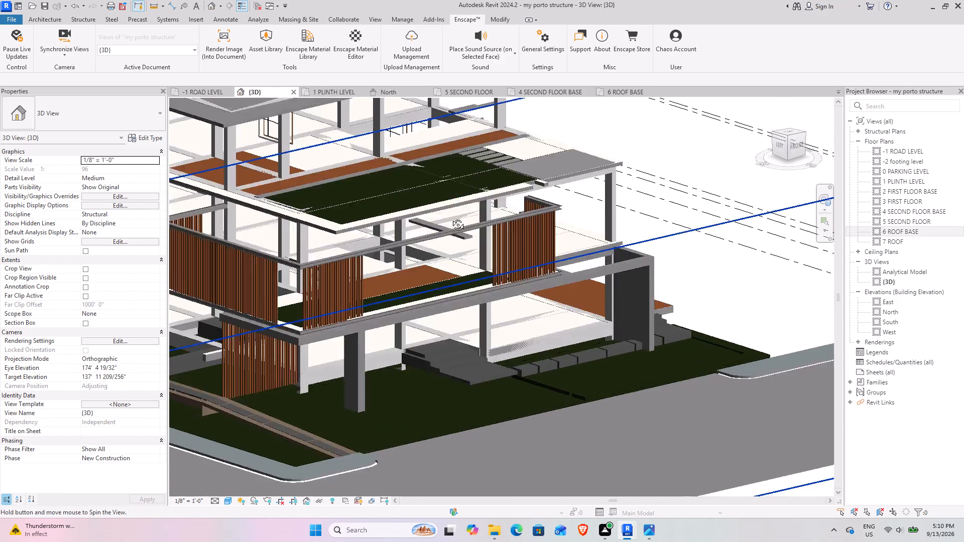
shift+middle_drag(450, 217, 462, 187)
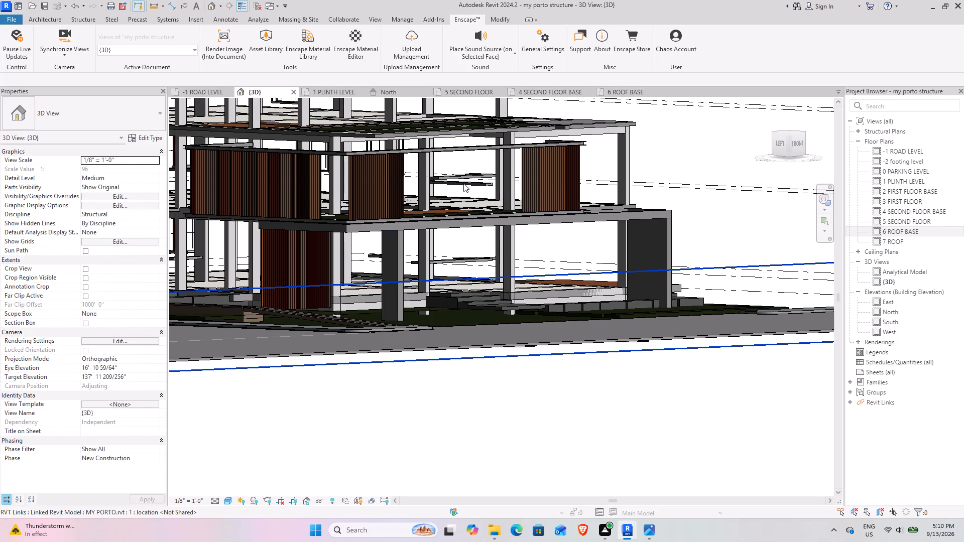
shift+middle_drag(462, 183, 453, 243)
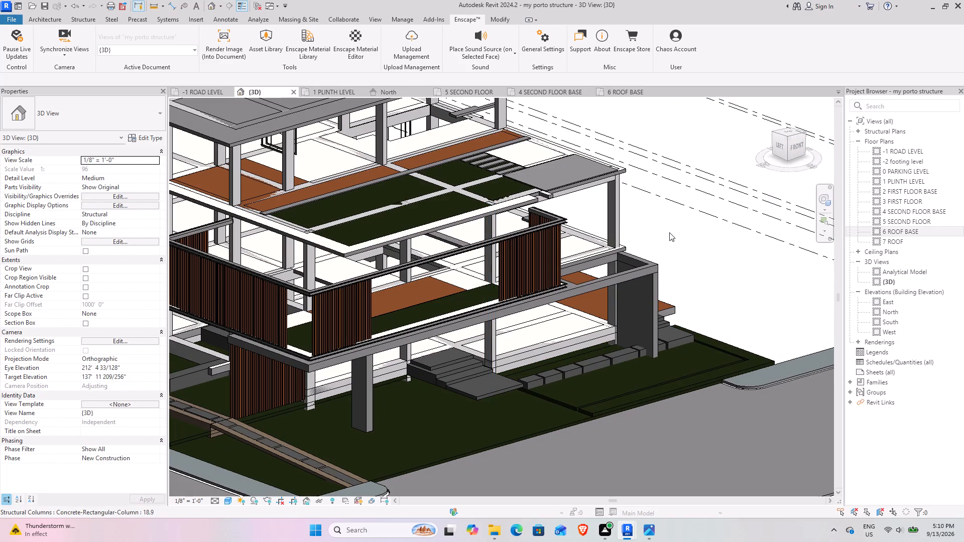
click(607, 219)
click(651, 218)
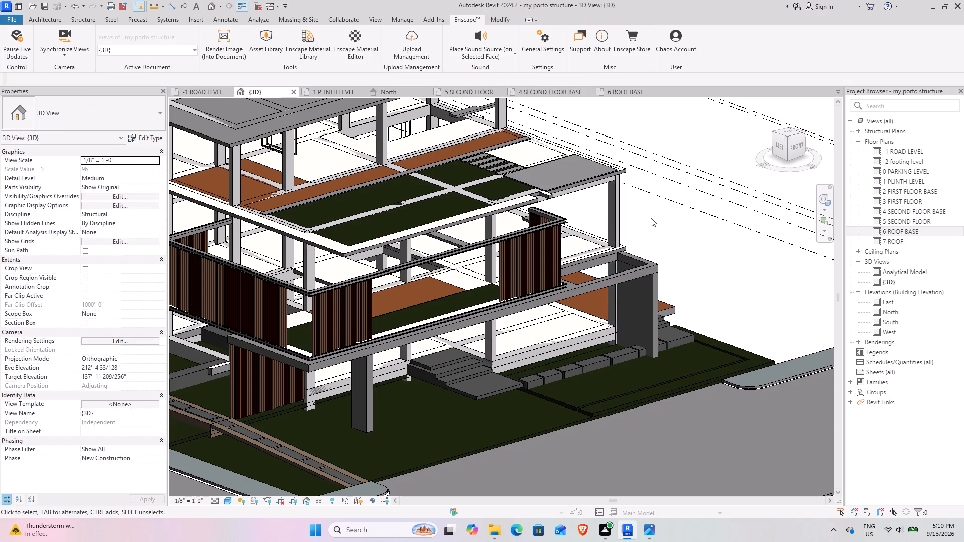
shift+middle_drag(523, 221, 530, 190)
scroll(530, 190, down, 4)
shift+middle_drag(521, 202, 519, 243)
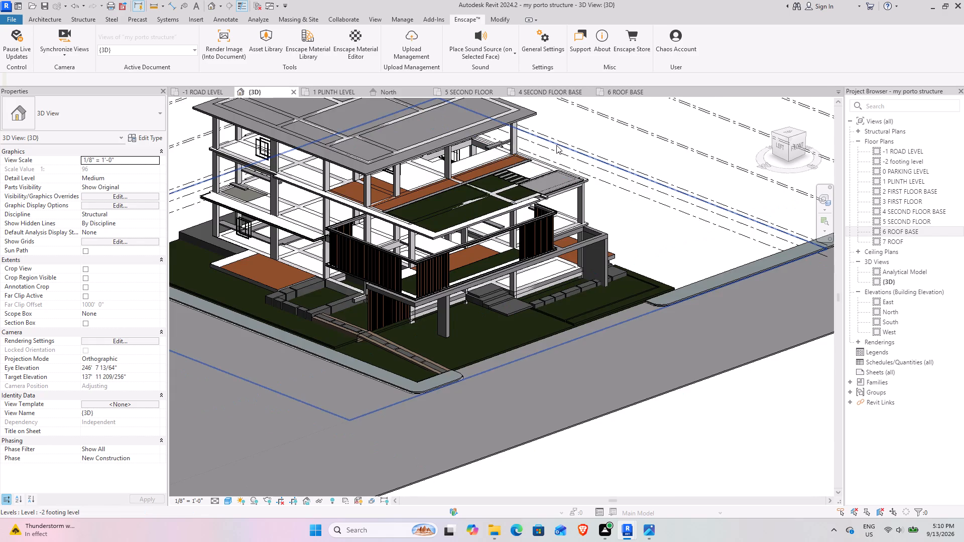
Examine the house's upper terraces, slatted pergola and roof slab in 3D, both up close and as a whole.
scroll(556, 145, up, 8)
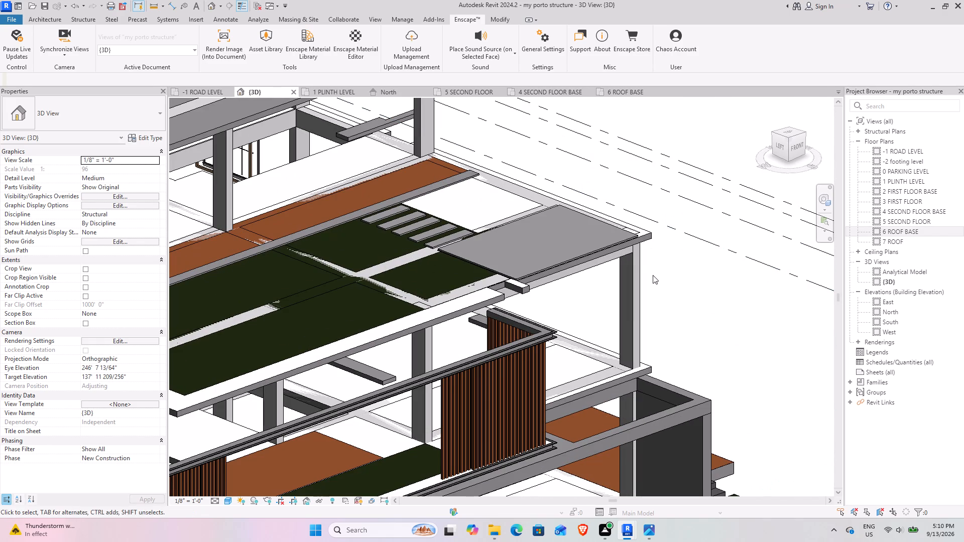
click(643, 277)
click(661, 278)
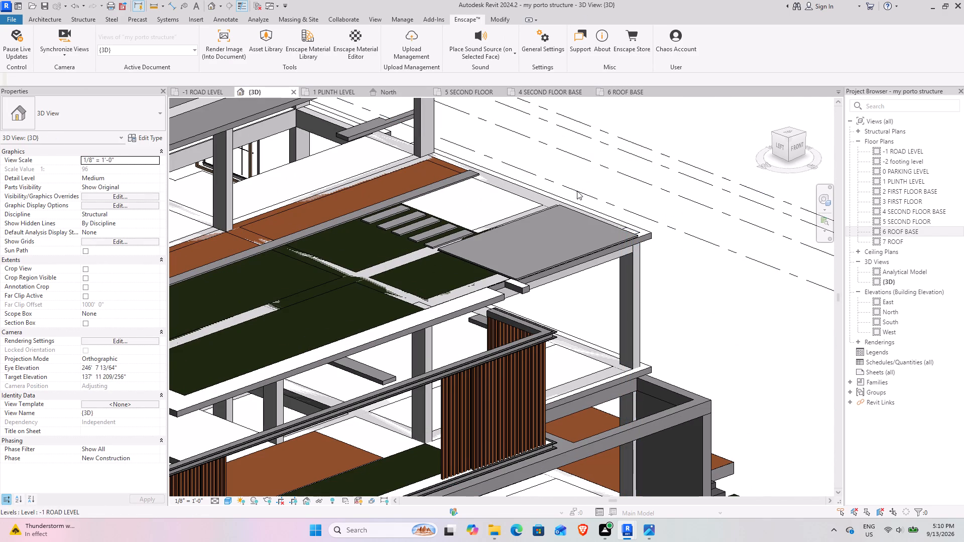
scroll(593, 204, down, 10)
middle_drag(636, 212, 448, 299)
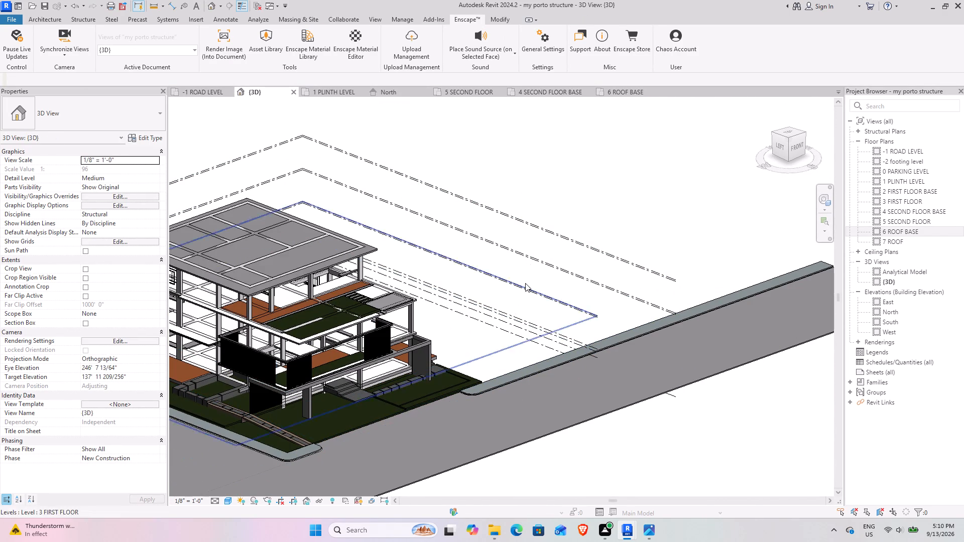
scroll(364, 312, up, 9)
middle_drag(380, 282, 500, 281)
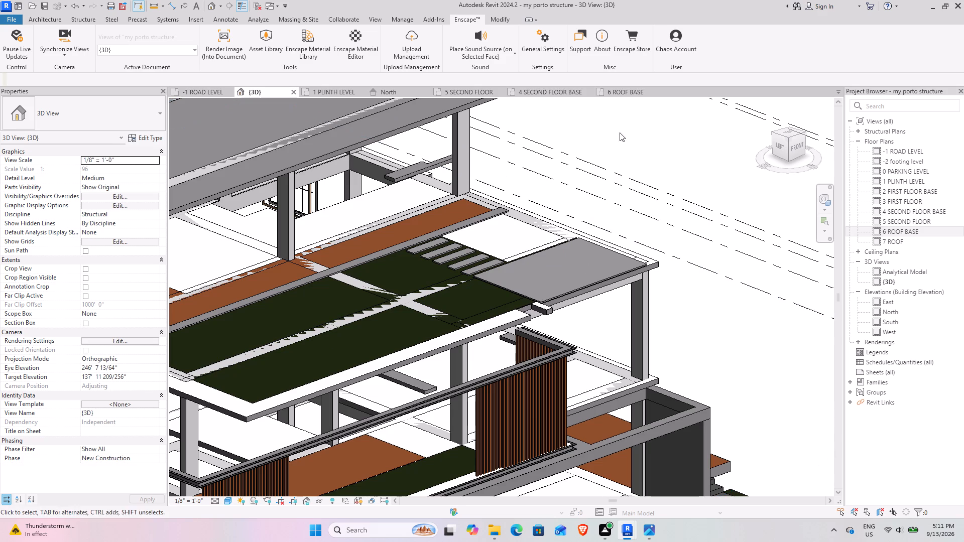
scroll(538, 256, down, 9)
middle_drag(432, 275, 472, 218)
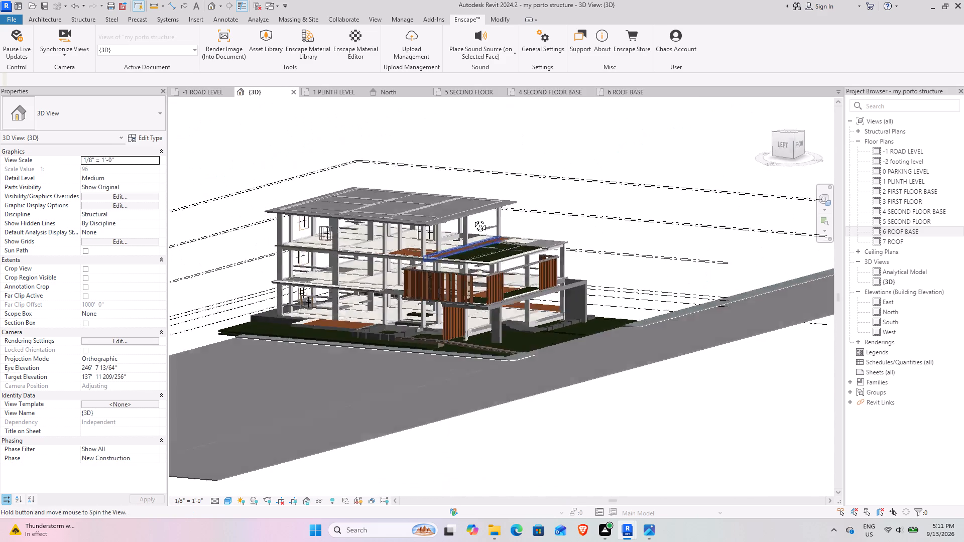
middle_drag(472, 218, 472, 216)
scroll(408, 218, up, 9)
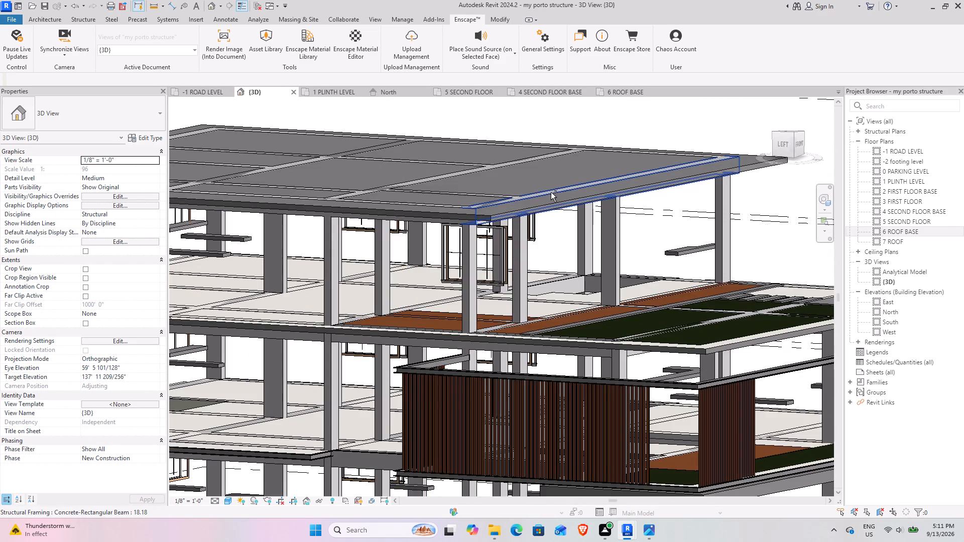
shift+middle_drag(551, 192, 539, 259)
scroll(543, 248, down, 10)
shift+middle_drag(542, 261, 457, 234)
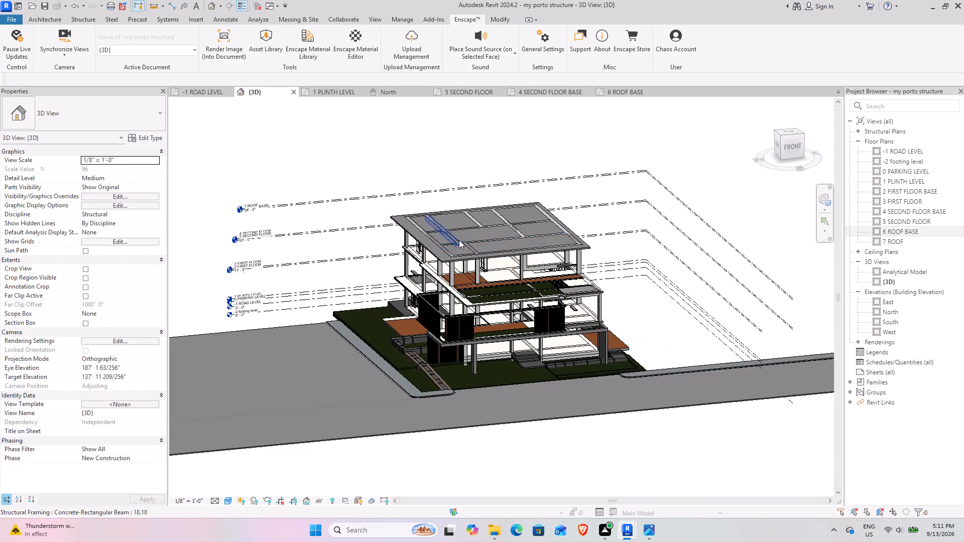
scroll(545, 326, up, 4)
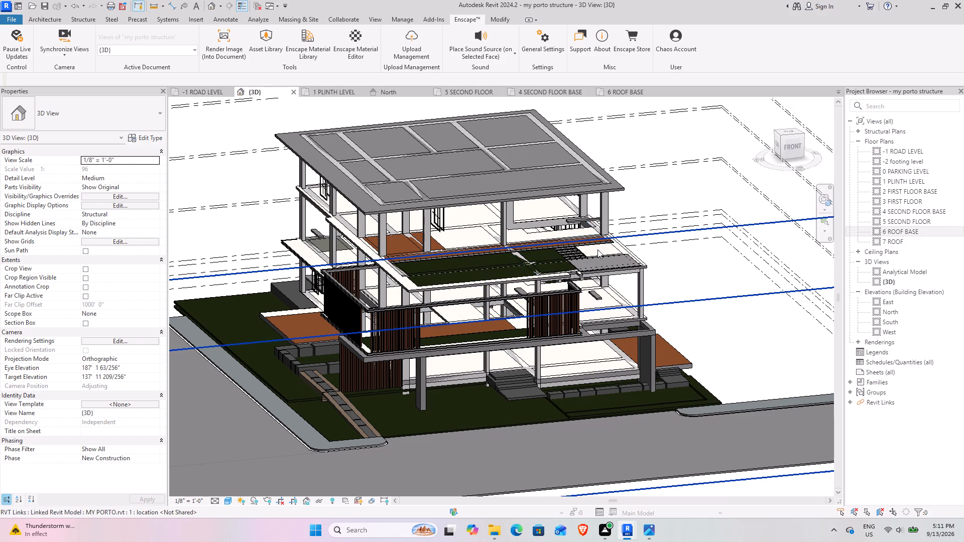
scroll(503, 237, down, 4)
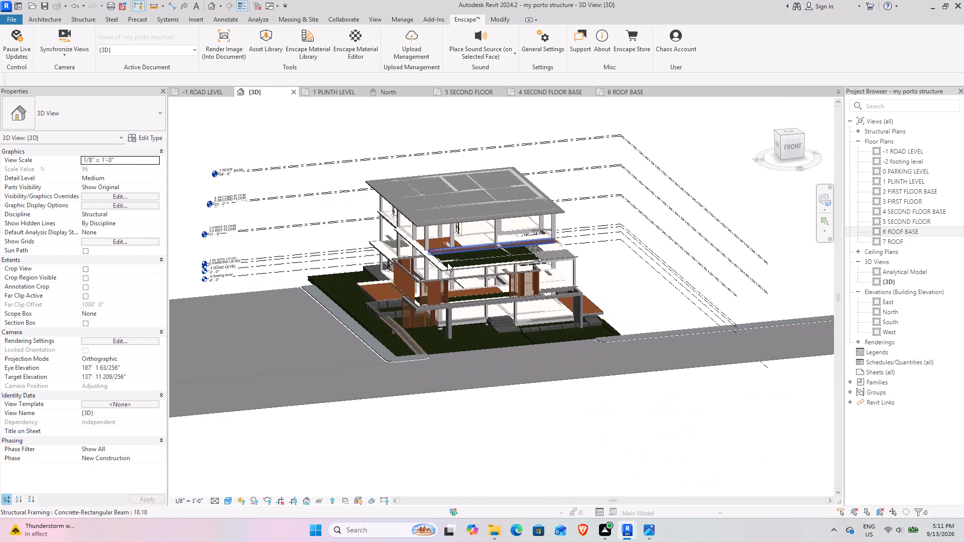
Examine the house's side and front facades in 3D from several angles, including the louver screens, floor slabs and columns.
shift+middle_drag(390, 276, 490, 345)
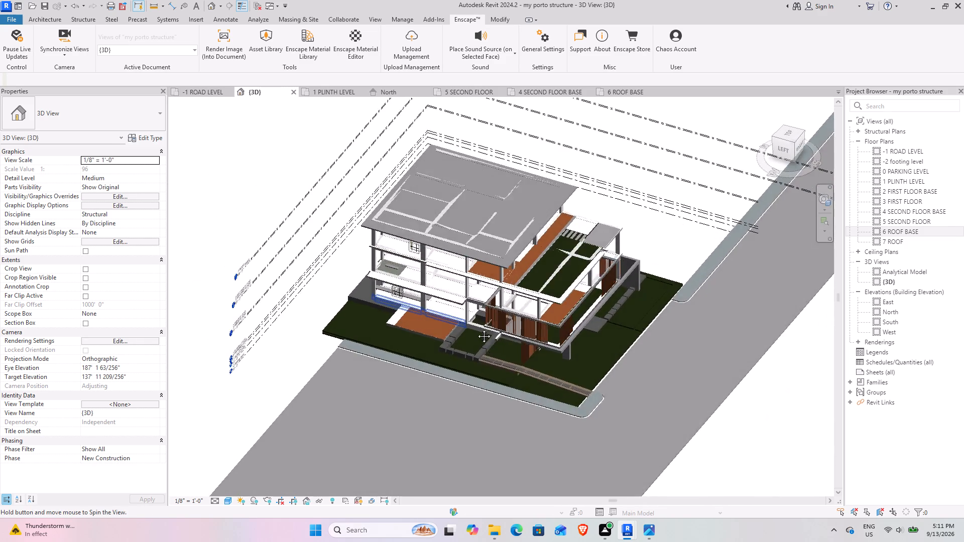
scroll(431, 250, up, 9)
shift+middle_drag(390, 267, 401, 139)
shift+middle_drag(401, 139, 346, 173)
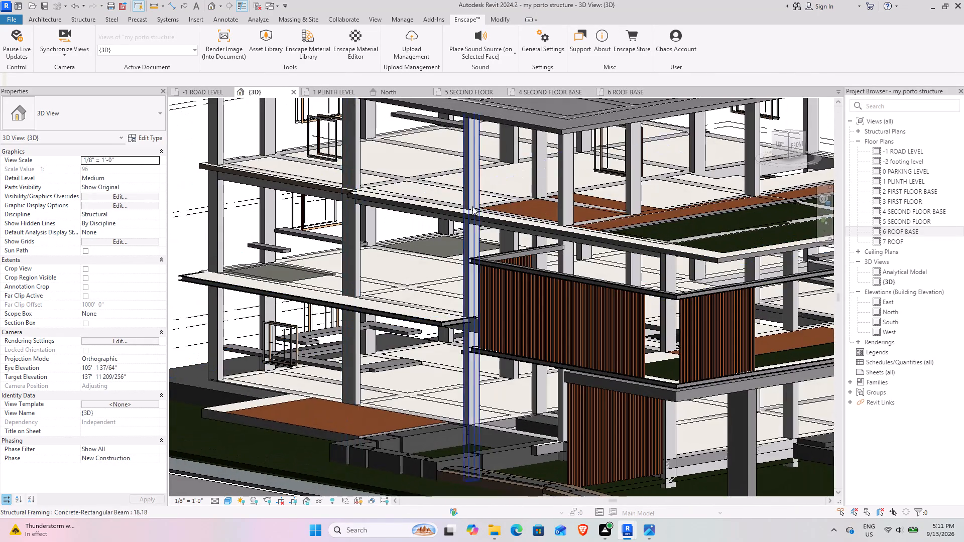
scroll(472, 206, down, 7)
middle_drag(567, 248, 448, 234)
middle_drag(447, 236, 401, 227)
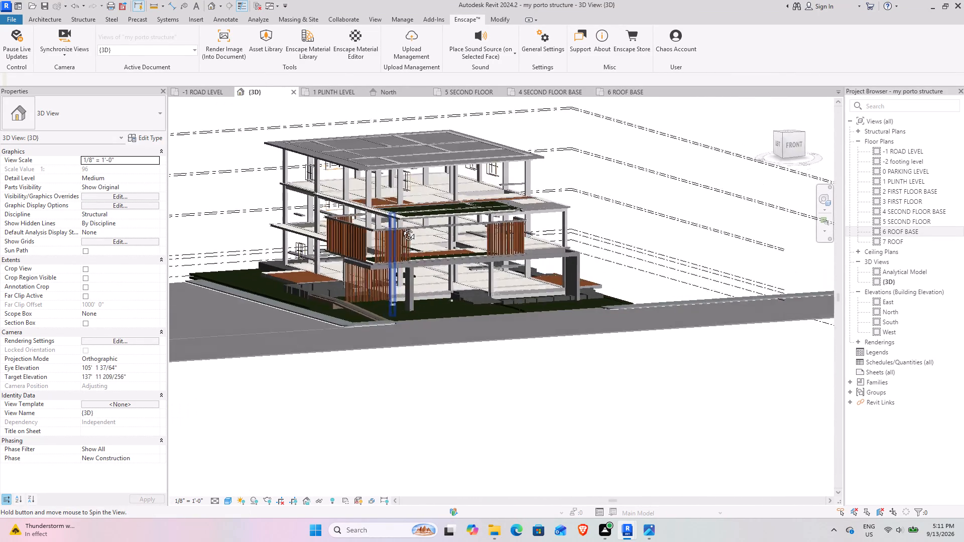
middle_drag(401, 227, 313, 243)
middle_drag(359, 258, 514, 322)
shift+middle_drag(514, 322, 512, 321)
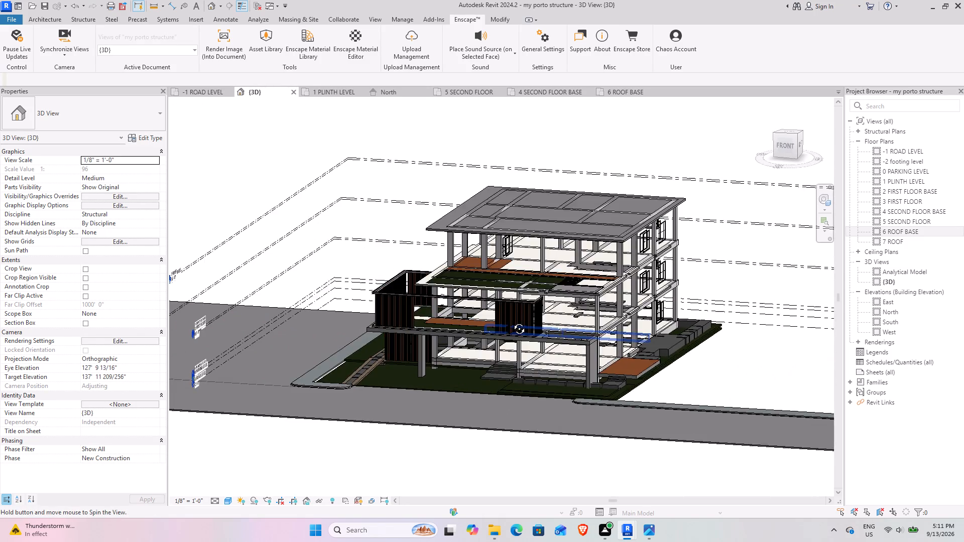
shift+middle_drag(512, 321, 509, 272)
scroll(422, 260, up, 8)
shift+middle_drag(475, 260, 479, 270)
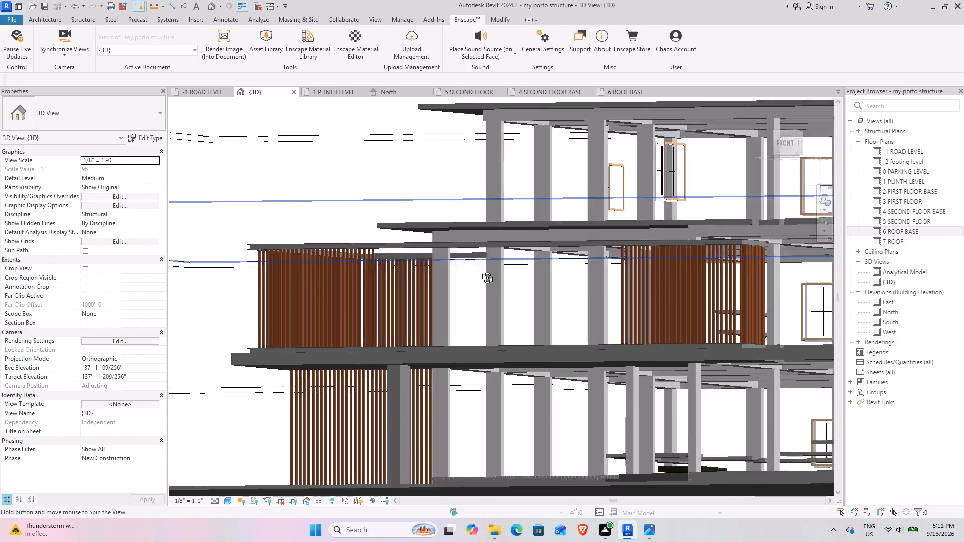
shift+middle_drag(479, 270, 483, 294)
middle_drag(455, 300, 484, 306)
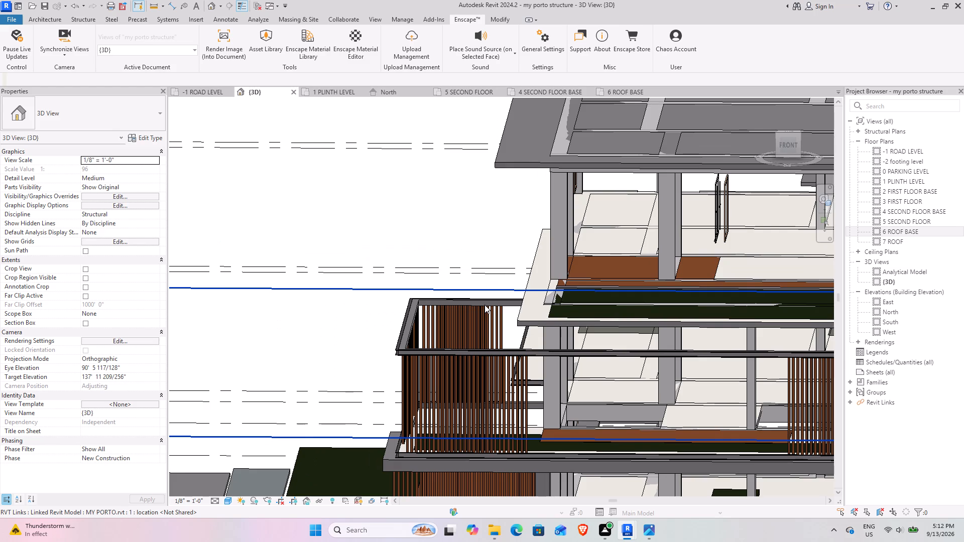
scroll(474, 257, down, 3)
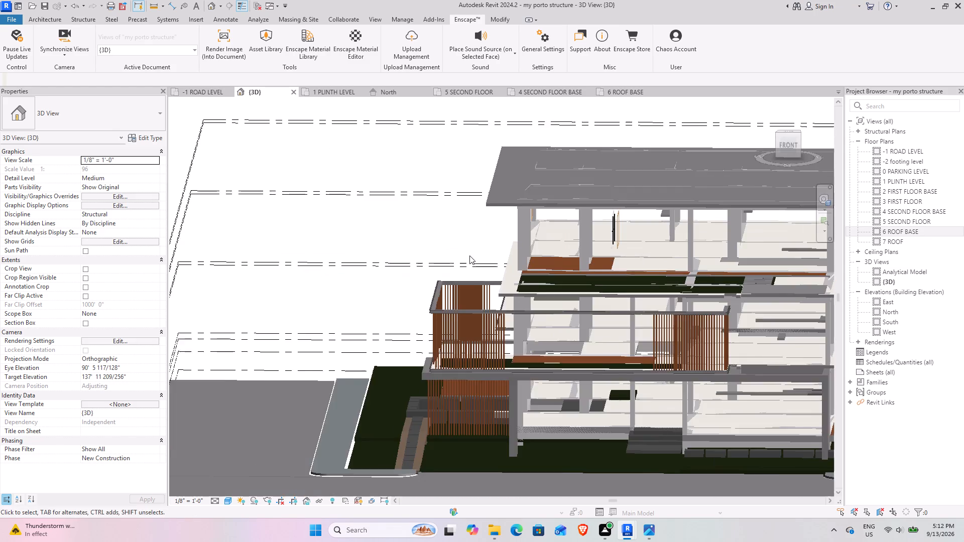
scroll(469, 255, down, 6)
shift+middle_drag(470, 256, 496, 234)
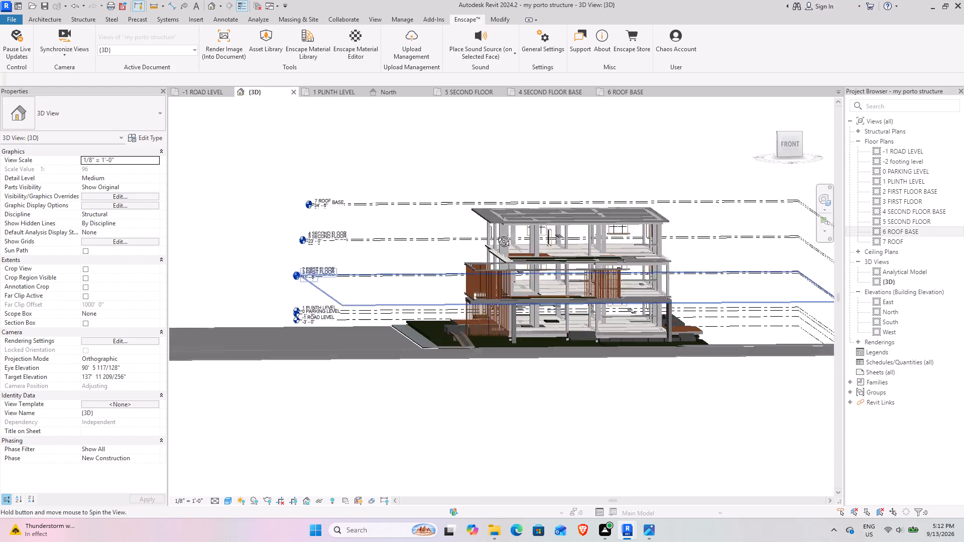
shift+middle_drag(496, 234, 543, 252)
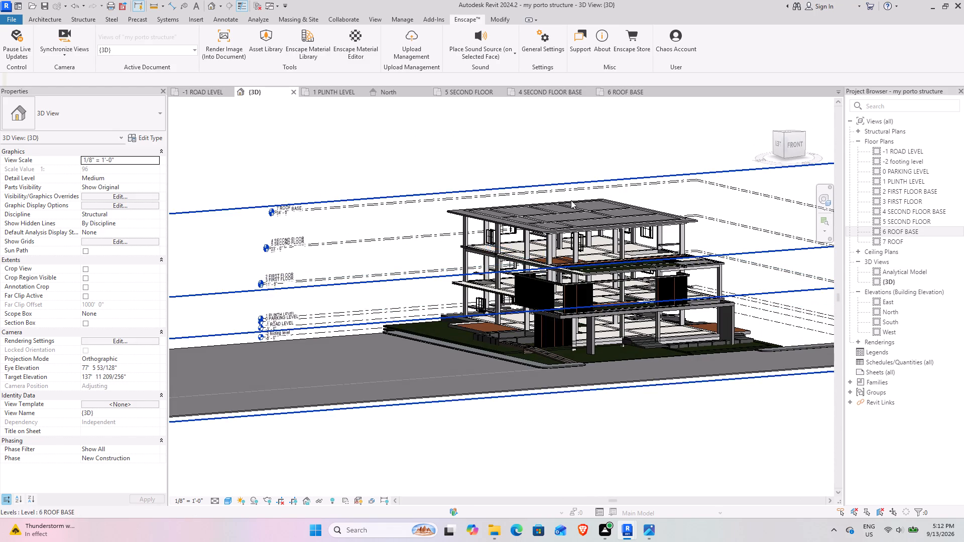
scroll(571, 200, up, 4)
scroll(588, 237, up, 4)
middle_drag(587, 292, 511, 174)
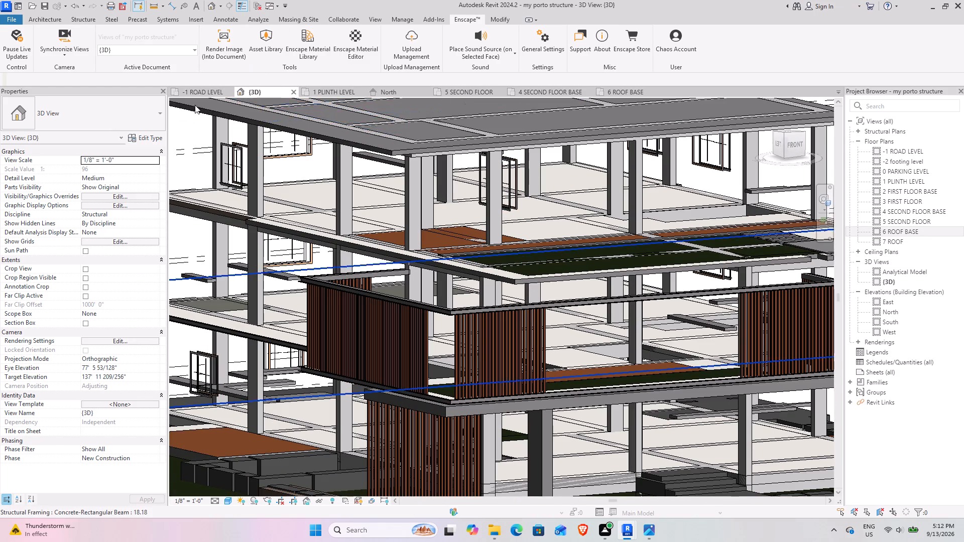
Temporarily hide the linked model MY PORTO.rvt in the 3D view to isolate the structural frame.
scroll(440, 311, down, 5)
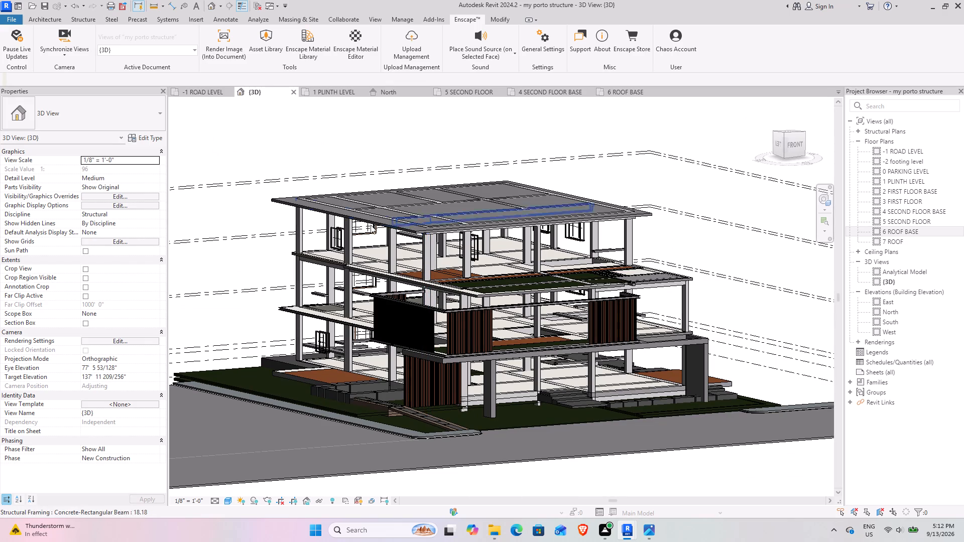
scroll(471, 276, down, 7)
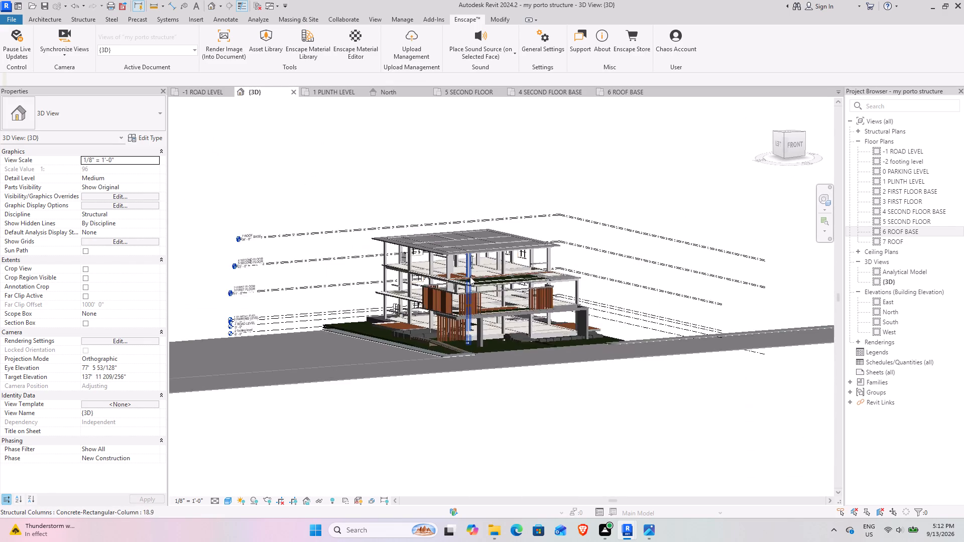
scroll(470, 277, down, 3)
click(364, 336)
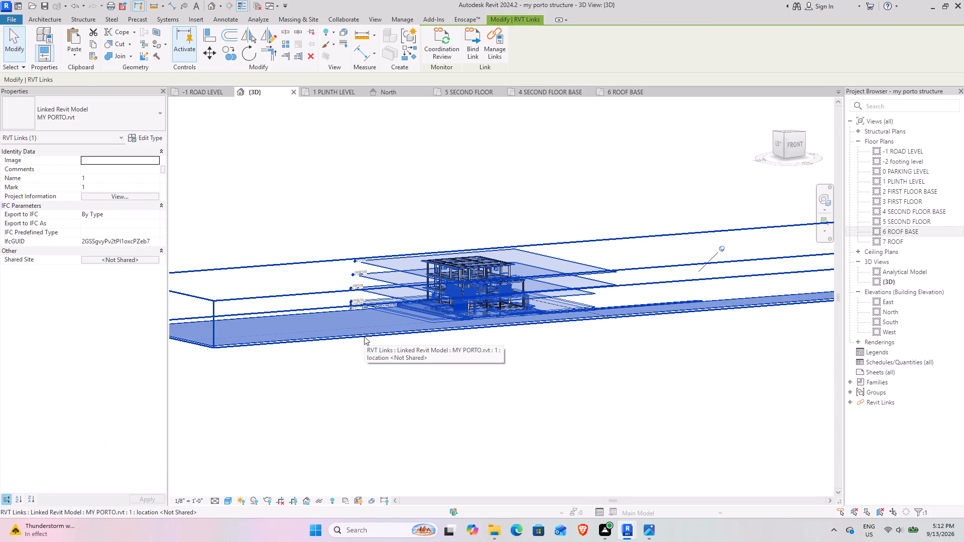
text(hh)
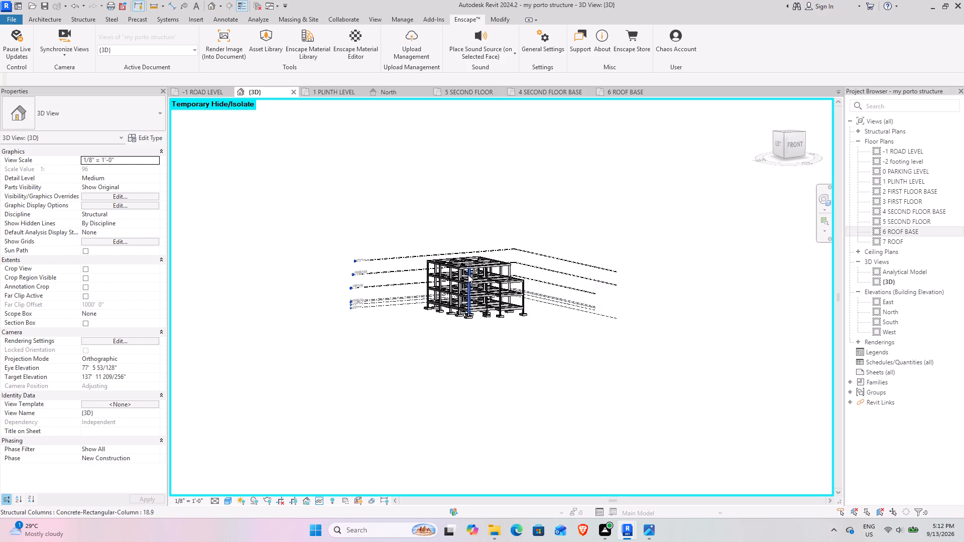
Examine the bare structural frame from all sides, including the footings, columns, floor beams and roof beams.
scroll(427, 276, up, 4)
scroll(522, 283, up, 9)
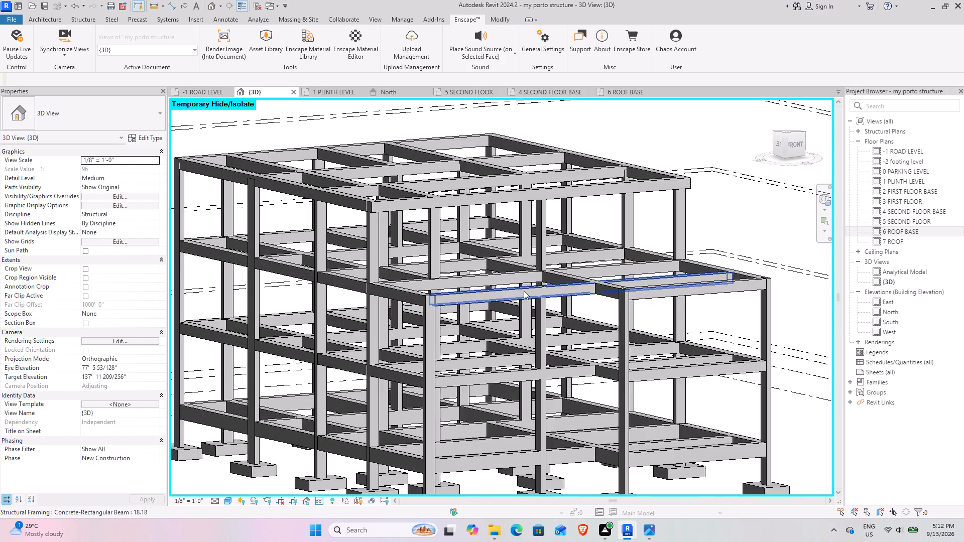
shift+middle_drag(521, 291, 486, 194)
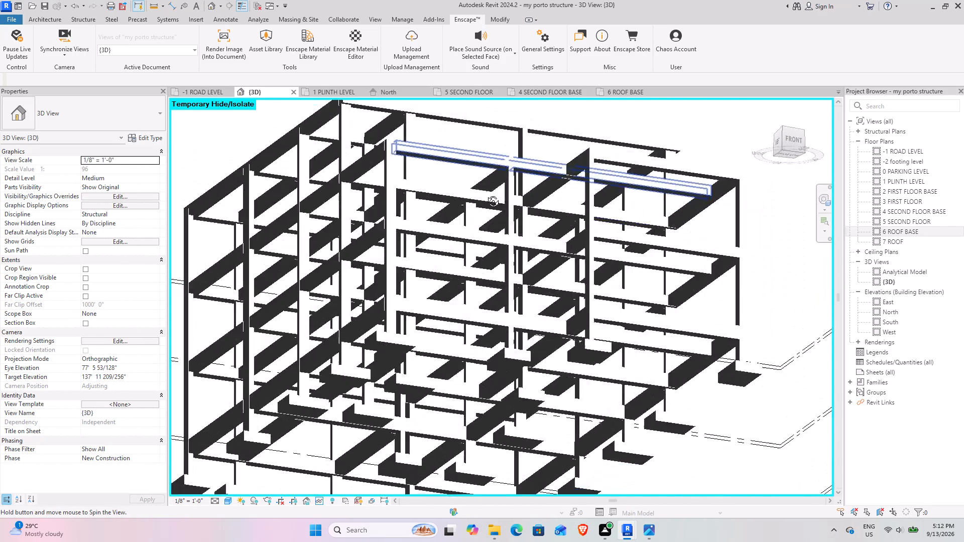
shift+middle_drag(486, 194, 450, 253)
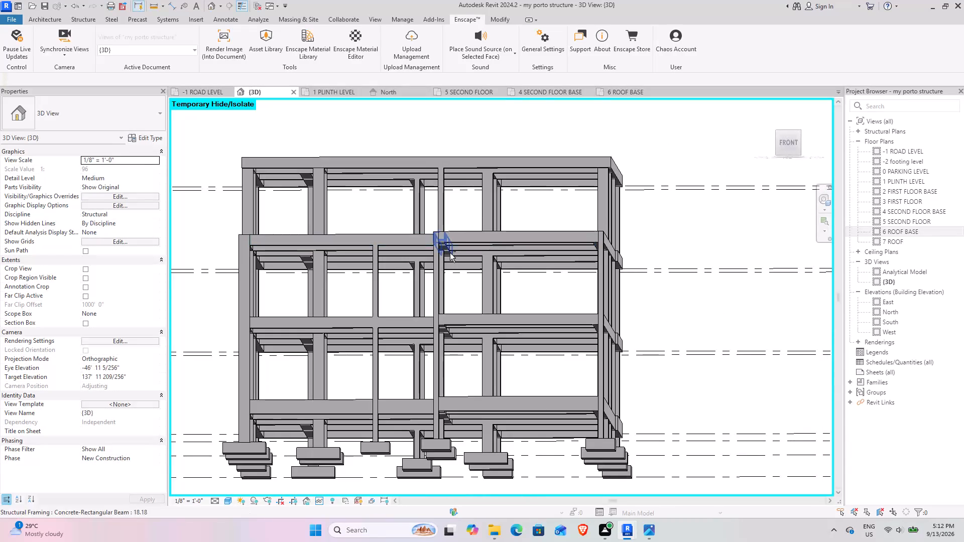
shift+middle_drag(450, 253, 540, 334)
scroll(540, 334, down, 4)
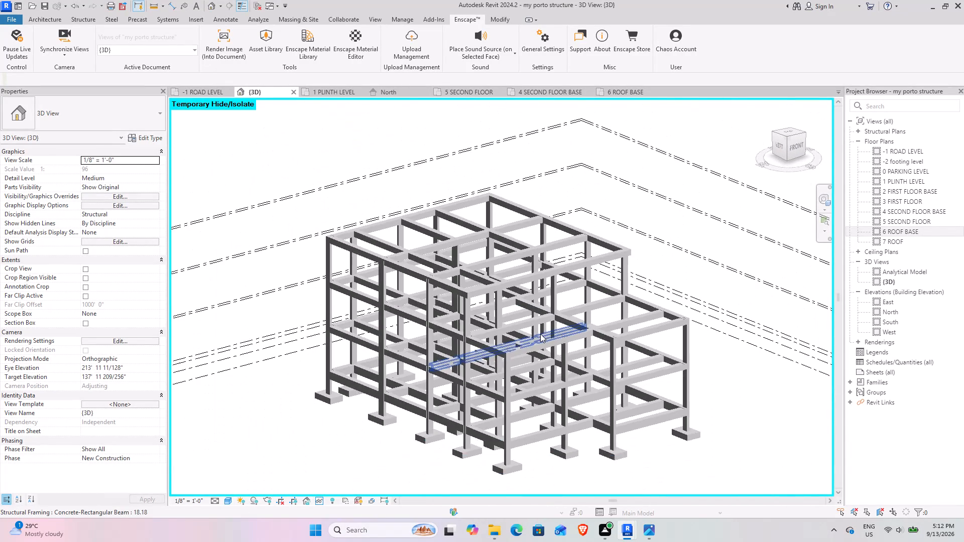
shift+middle_drag(567, 337, 695, 332)
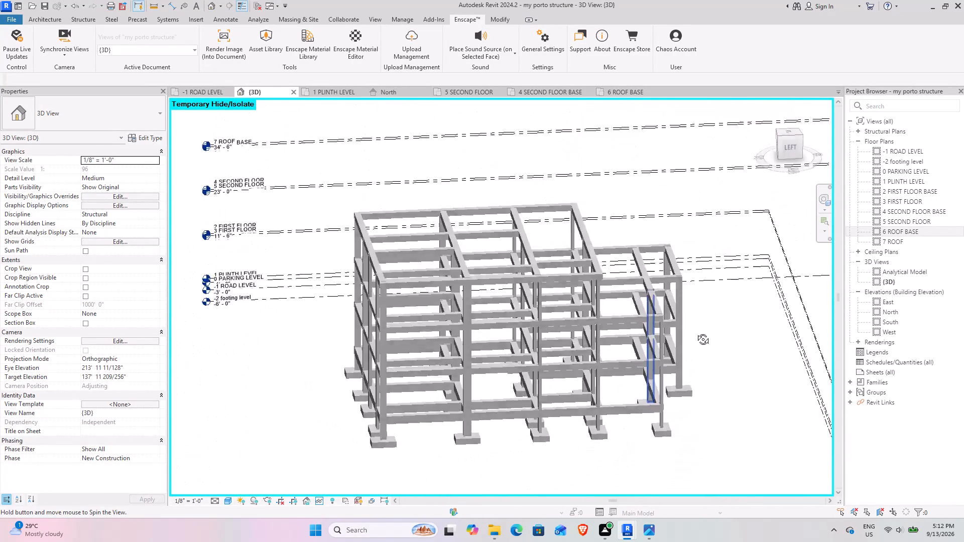
shift+middle_drag(695, 332, 464, 356)
scroll(465, 316, up, 4)
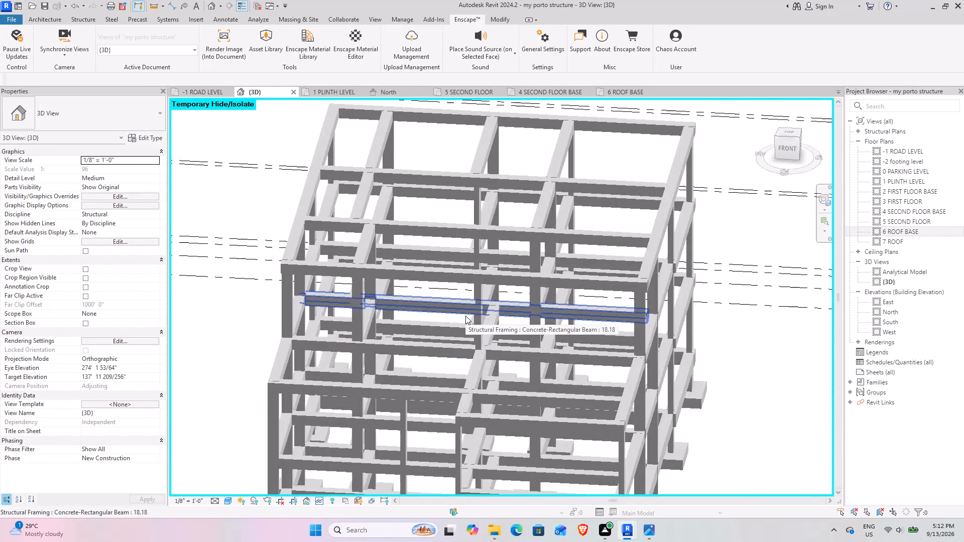
shift+middle_drag(438, 330, 527, 286)
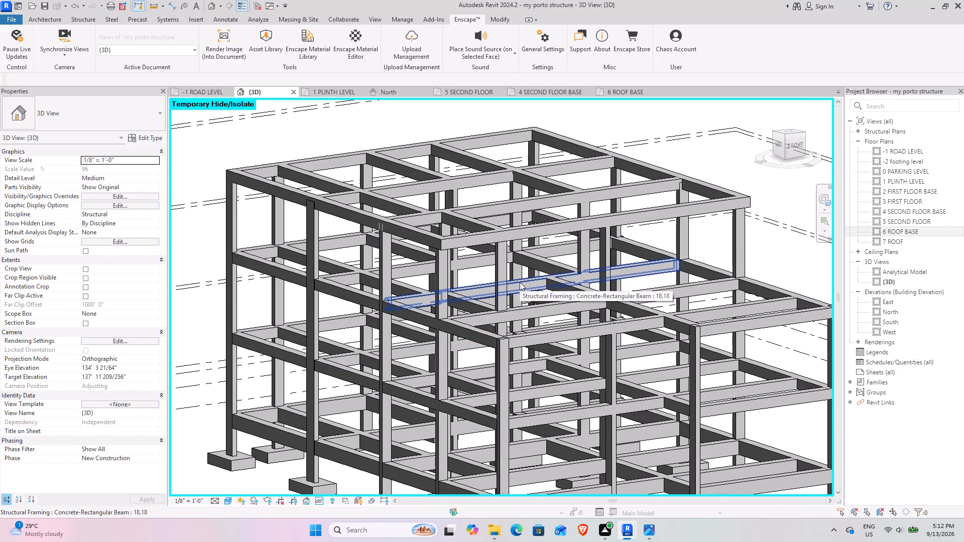
shift+middle_drag(520, 282, 479, 374)
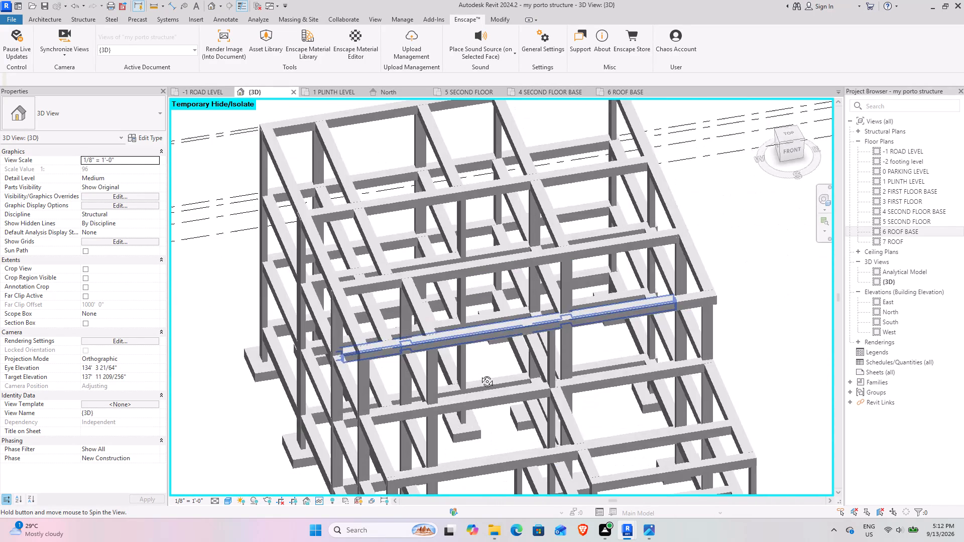
shift+middle_drag(479, 374, 480, 375)
scroll(432, 304, up, 5)
scroll(467, 339, down, 4)
shift+middle_drag(462, 359, 548, 217)
scroll(560, 223, down, 4)
middle_drag(626, 272, 417, 198)
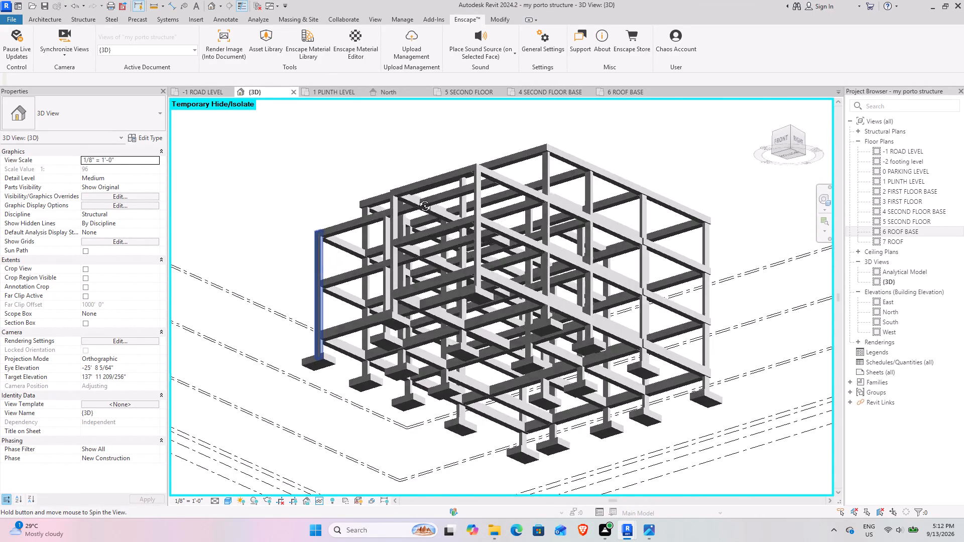
middle_drag(417, 198, 704, 355)
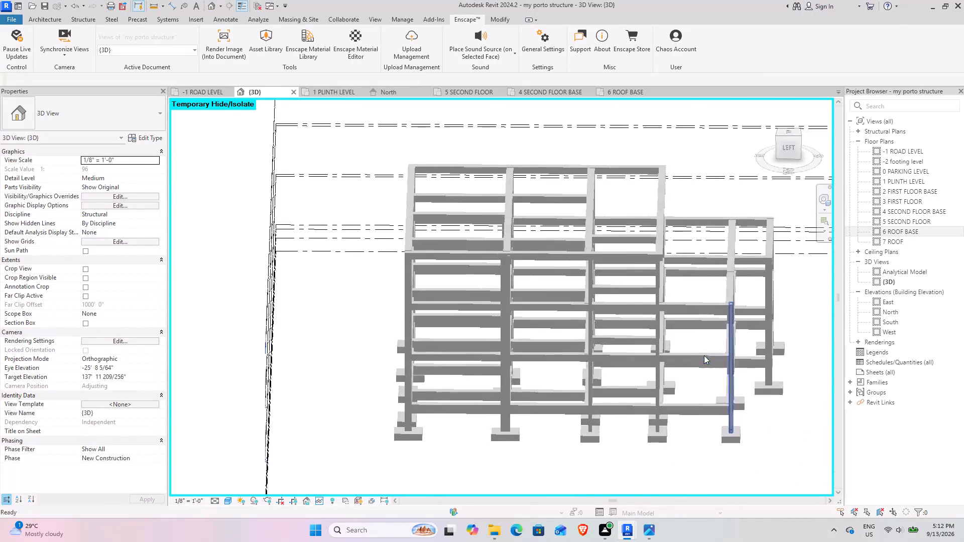
middle_drag(674, 344, 448, 305)
shift+middle_drag(420, 295, 294, 254)
middle_drag(294, 254, 471, 374)
scroll(474, 346, up, 3)
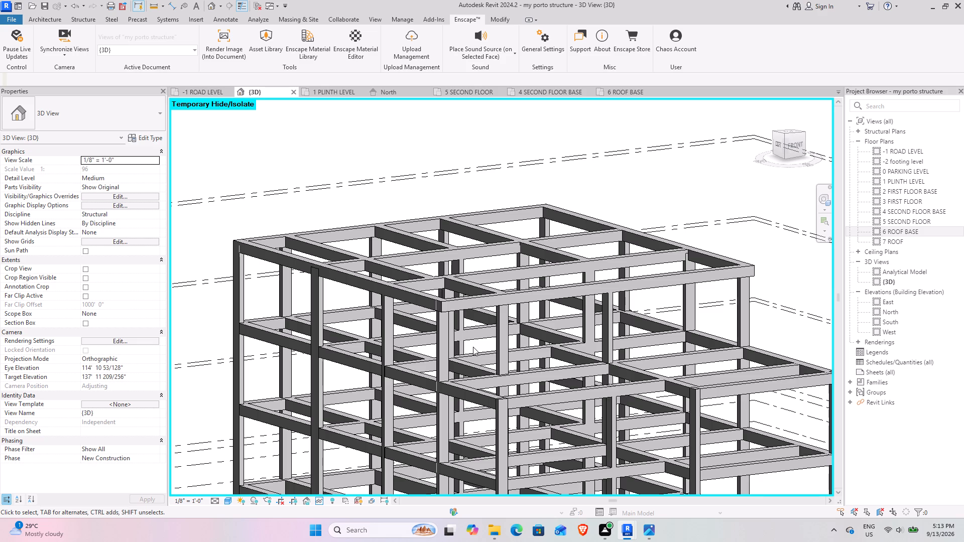
shift+middle_drag(486, 308, 446, 336)
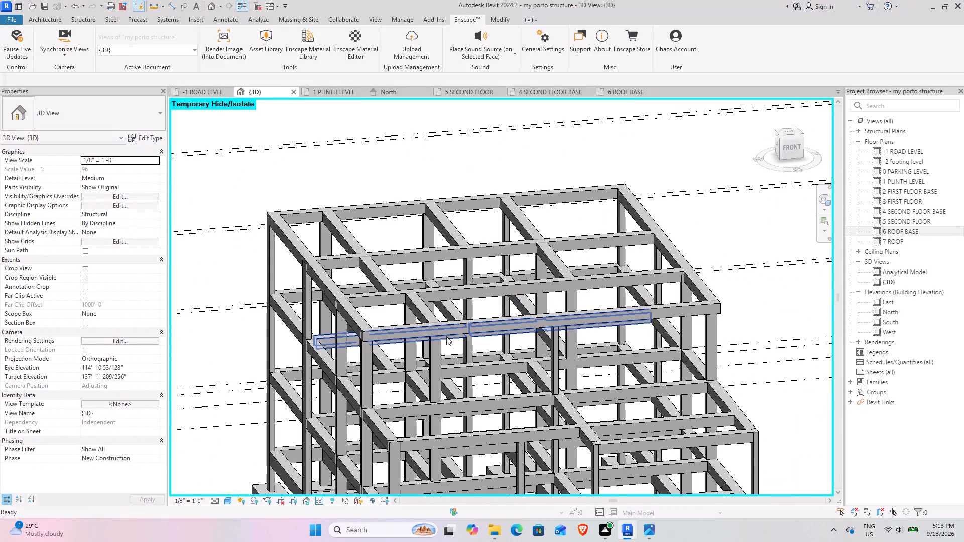
Examine the bare frame from its left and front sides, from the roof beams down to the footings.
scroll(416, 307, down, 8)
shift+middle_drag(409, 320, 474, 258)
scroll(457, 344, up, 8)
scroll(460, 355, down, 5)
shift+middle_drag(429, 364, 521, 336)
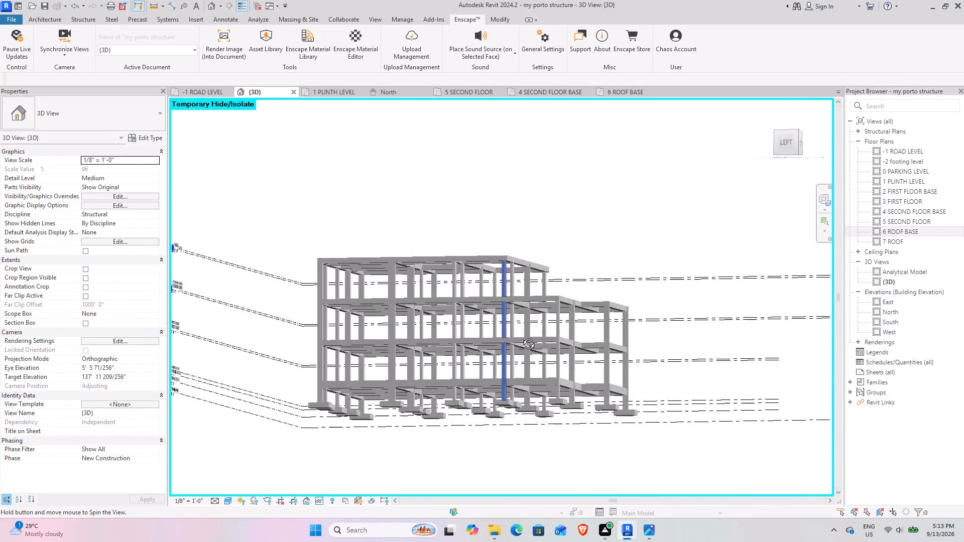
shift+middle_drag(521, 336, 507, 428)
middle_drag(559, 339, 498, 405)
shift+middle_drag(492, 403, 421, 425)
scroll(446, 393, up, 5)
shift+middle_drag(422, 385, 487, 219)
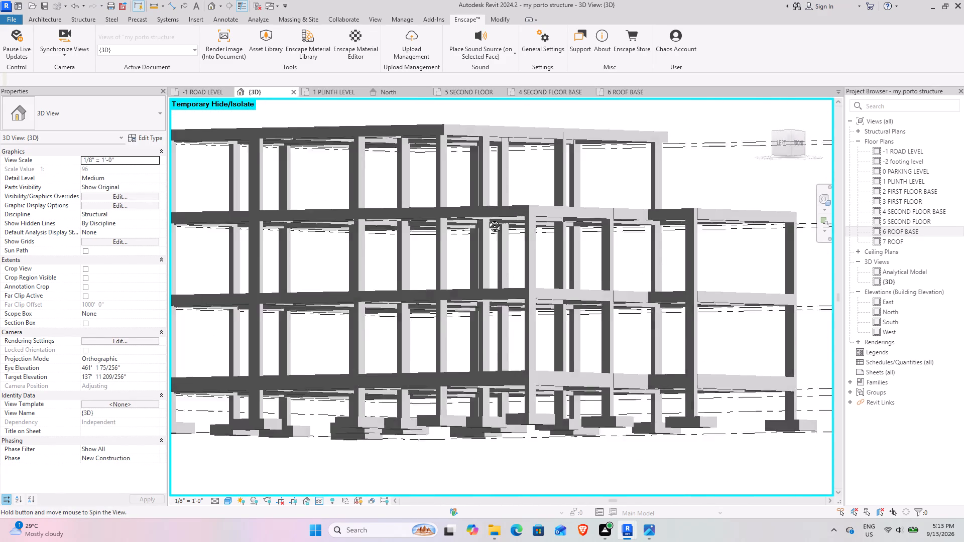
shift+middle_drag(487, 219, 440, 283)
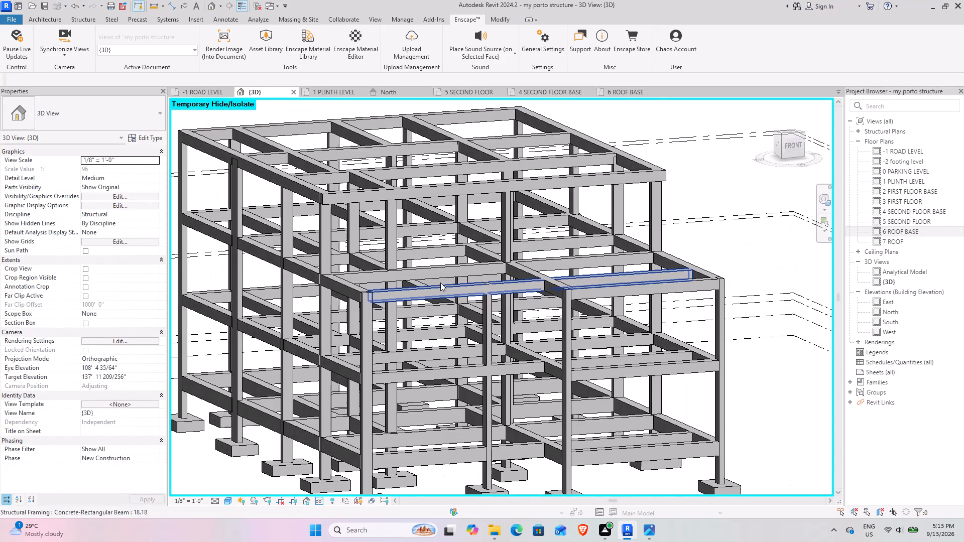
Examine the whole structural frame from above, from the left side and from the front.
scroll(437, 268, down, 9)
shift+middle_drag(413, 304, 444, 396)
scroll(453, 257, up, 4)
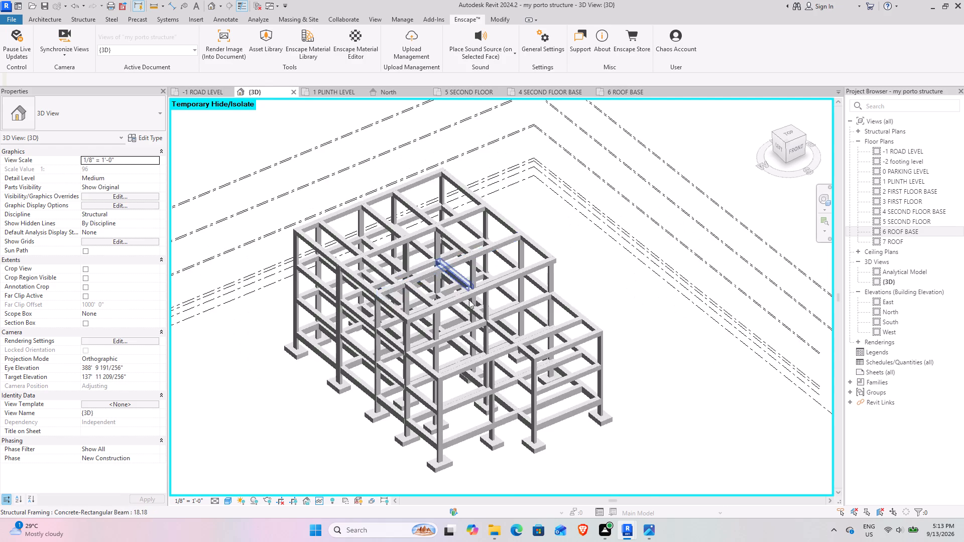
scroll(471, 313, up, 5)
scroll(425, 320, down, 5)
shift+middle_drag(418, 344, 551, 237)
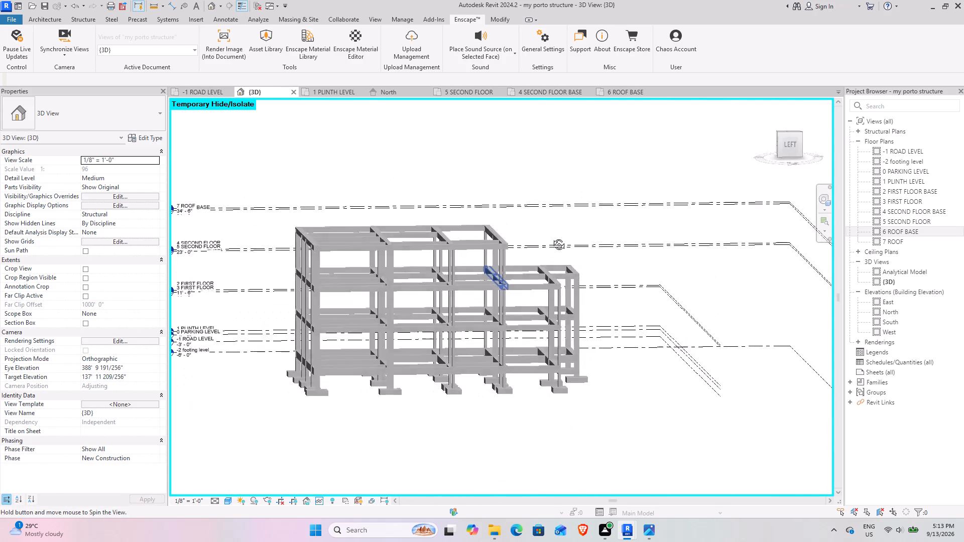
shift+middle_drag(551, 237, 490, 411)
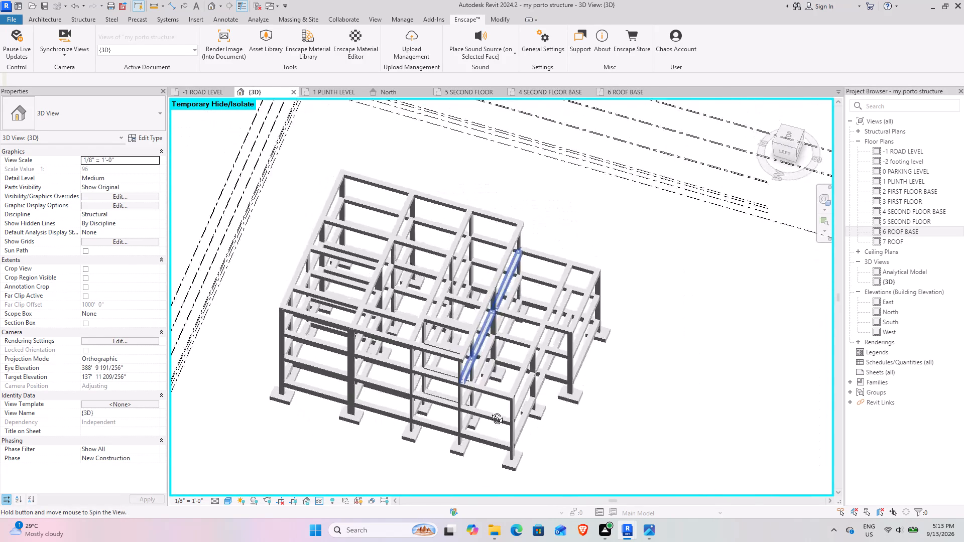
shift+middle_drag(490, 411, 338, 292)
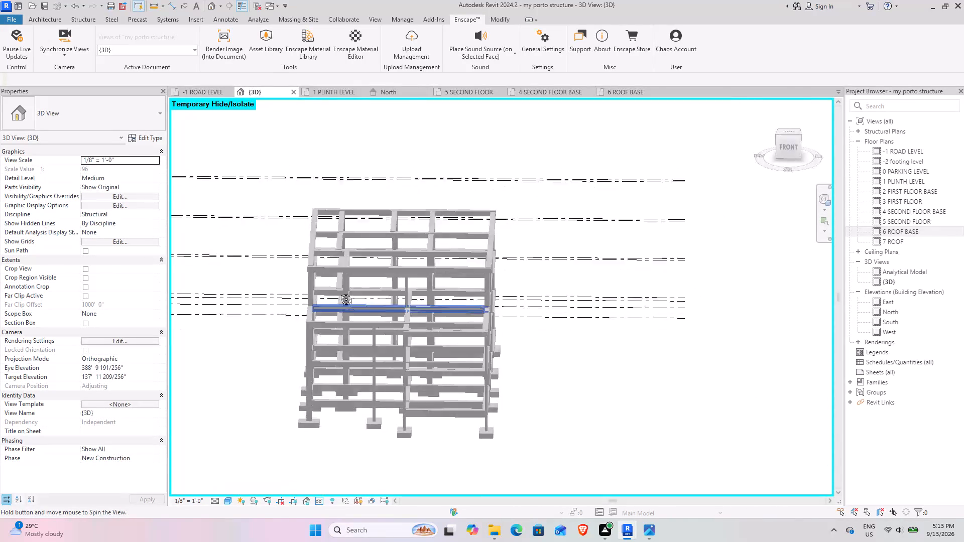
shift+middle_drag(338, 292, 448, 391)
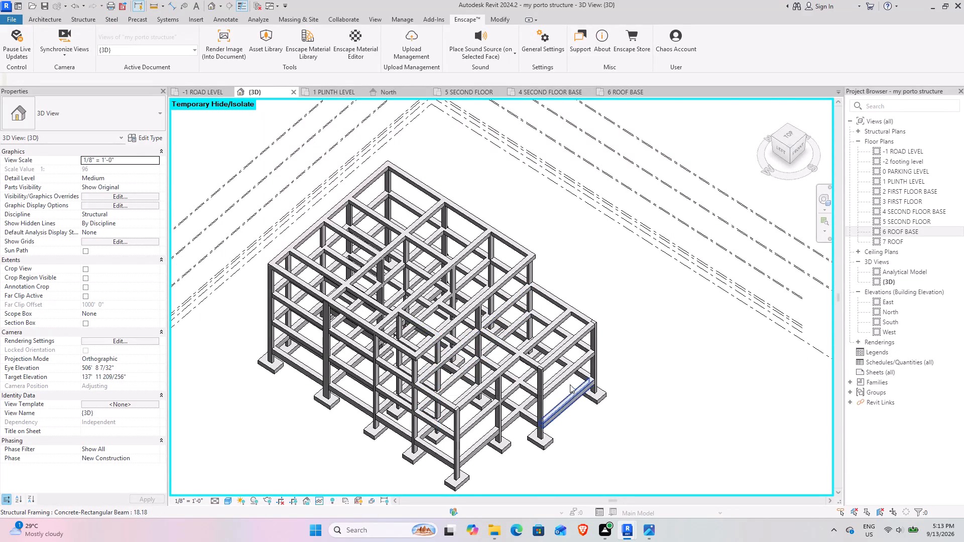
Inspect the properties of the front edge beam on the 5 SECOND FLOOR level.
scroll(567, 381, up, 5)
scroll(667, 393, up, 1)
scroll(540, 295, up, 5)
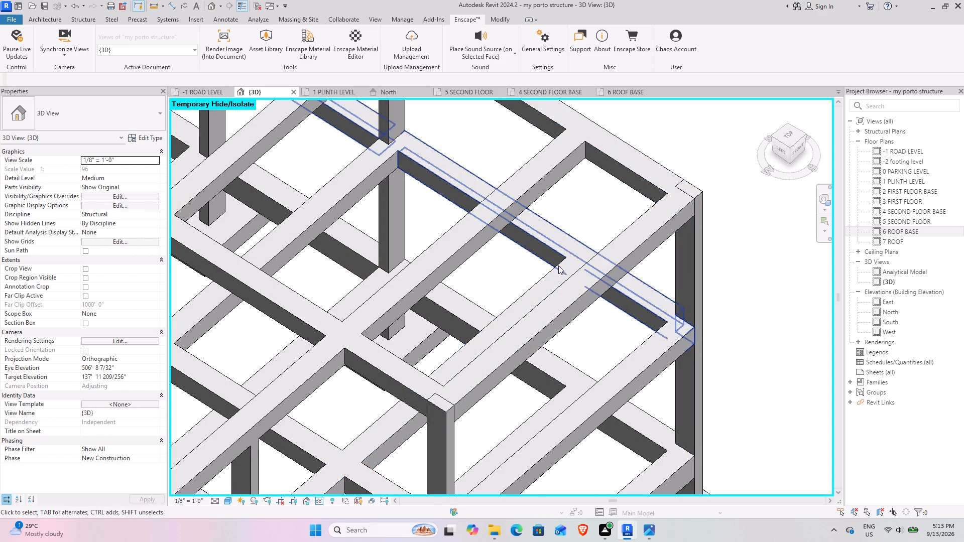
click(477, 384)
scroll(670, 337, down, 6)
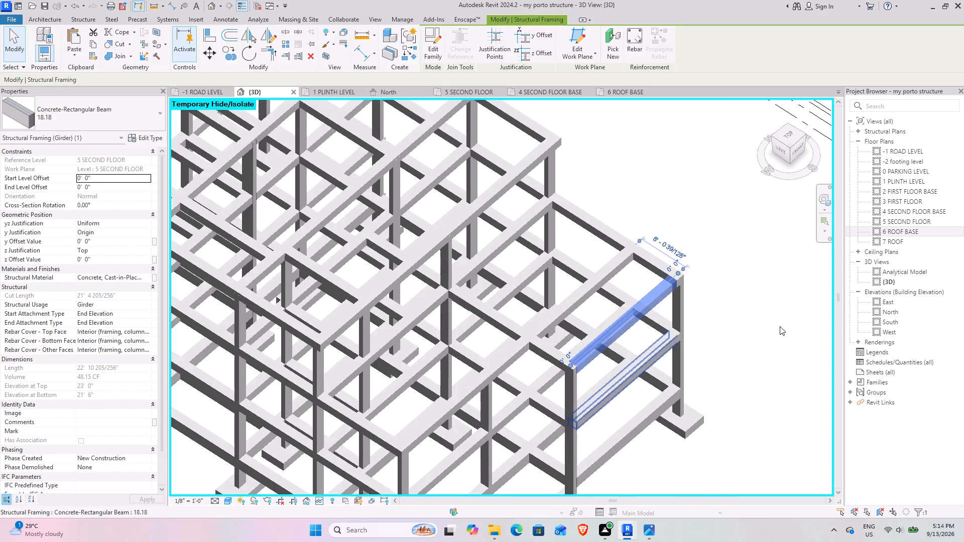
click(780, 326)
Examine the frame's beam and column layout from the left and front, both up close and as a whole.
scroll(472, 329, down, 4)
middle_drag(475, 376, 458, 300)
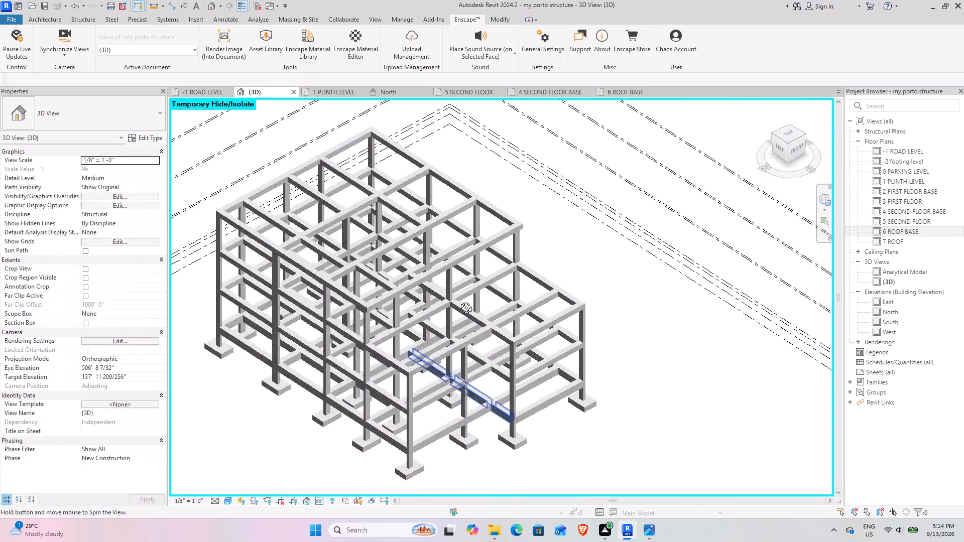
middle_drag(458, 300, 452, 247)
scroll(351, 244, up, 5)
shift+middle_drag(405, 284, 525, 323)
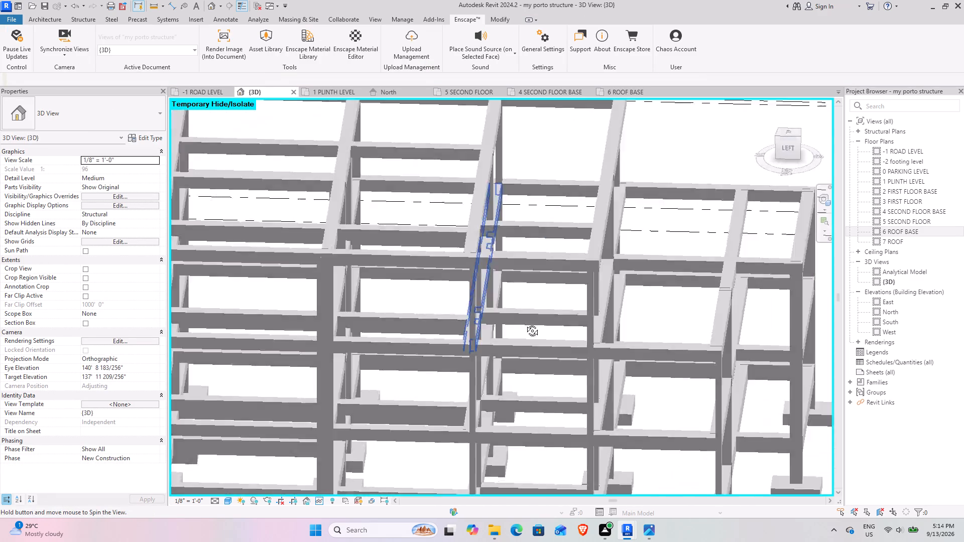
shift+middle_drag(525, 323, 351, 266)
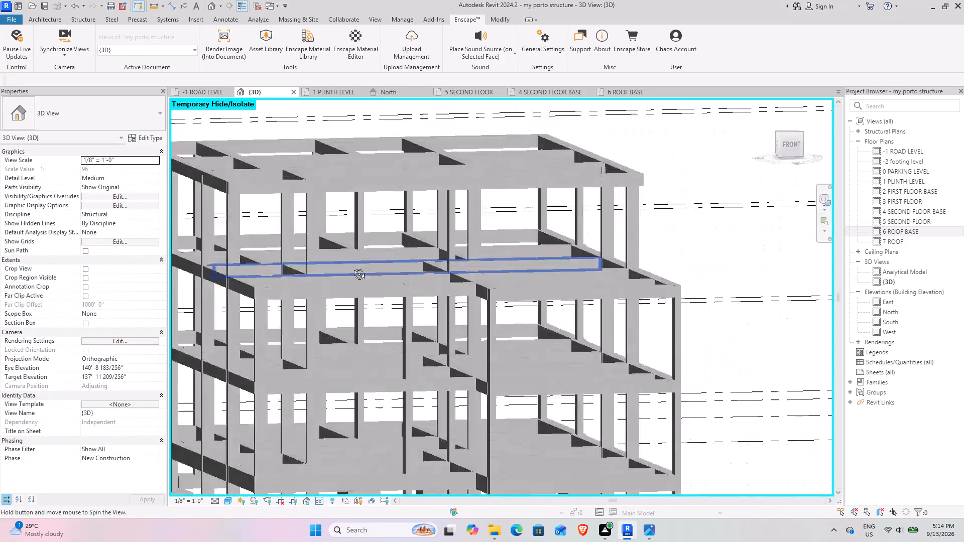
shift+middle_drag(351, 266, 366, 287)
scroll(371, 288, up, 1)
scroll(383, 290, down, 10)
shift+middle_drag(367, 316, 418, 325)
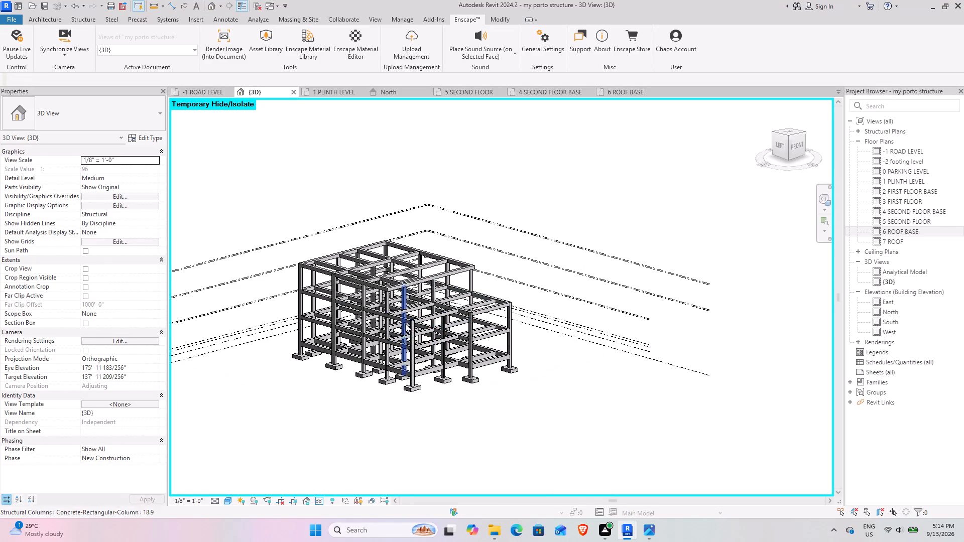
scroll(440, 293, up, 9)
middle_drag(311, 273, 336, 273)
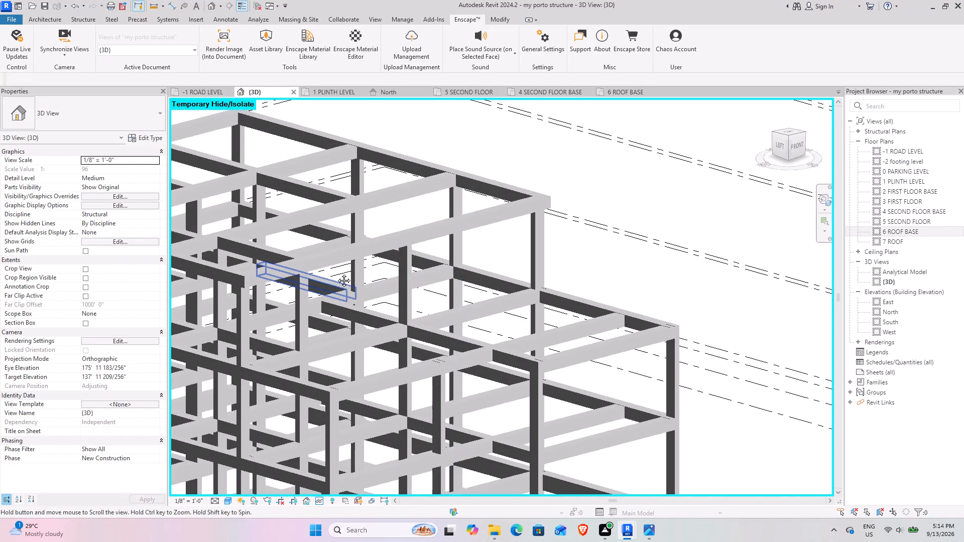
middle_drag(336, 273, 581, 193)
scroll(578, 188, down, 5)
middle_drag(607, 211, 495, 288)
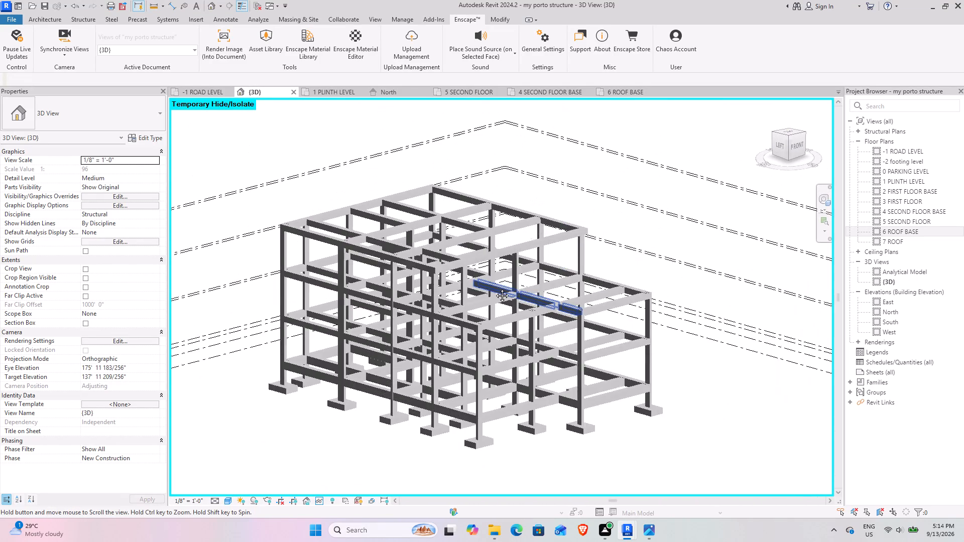
middle_drag(495, 288, 494, 288)
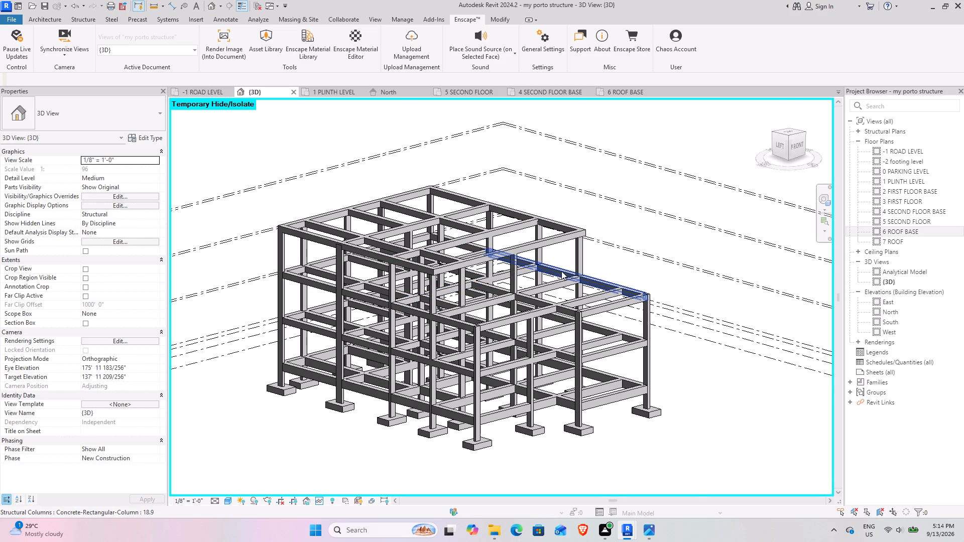
Inspect the properties of the long side beam on the 5 SECOND FLOOR level.
scroll(545, 271, up, 7)
click(591, 271)
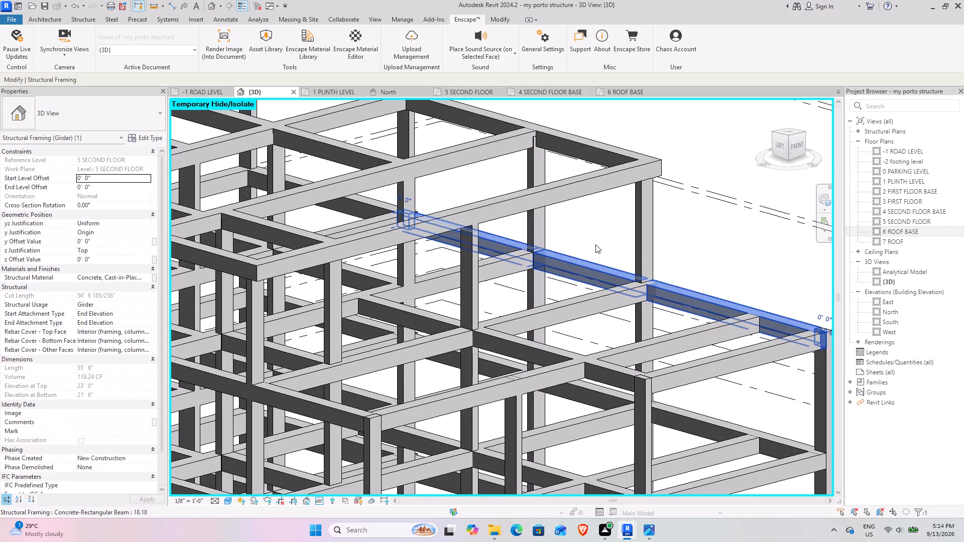
click(596, 240)
Inspect the properties of the column beneath the front corner of the roof beams.
scroll(597, 240, down, 9)
middle_drag(603, 240, 500, 302)
scroll(505, 302, up, 14)
click(536, 291)
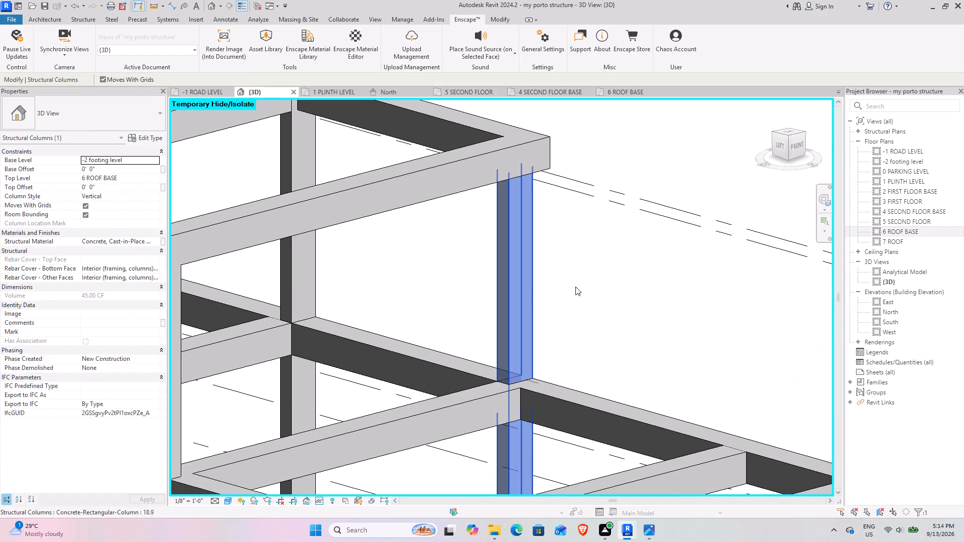
click(575, 287)
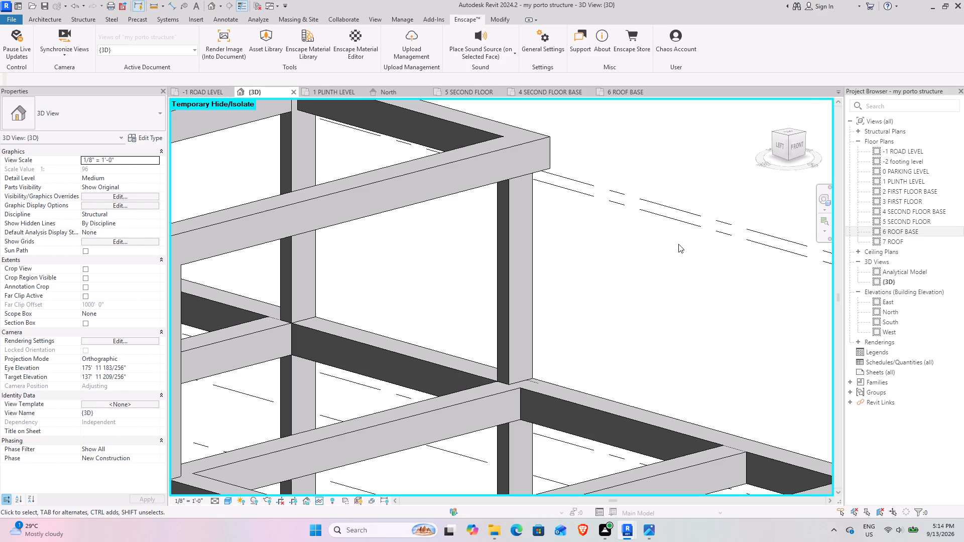
Examine the complete frame from the left-front corner, including its floor beams, columns and footings.
scroll(659, 248, down, 14)
middle_drag(584, 290, 589, 237)
scroll(548, 260, up, 4)
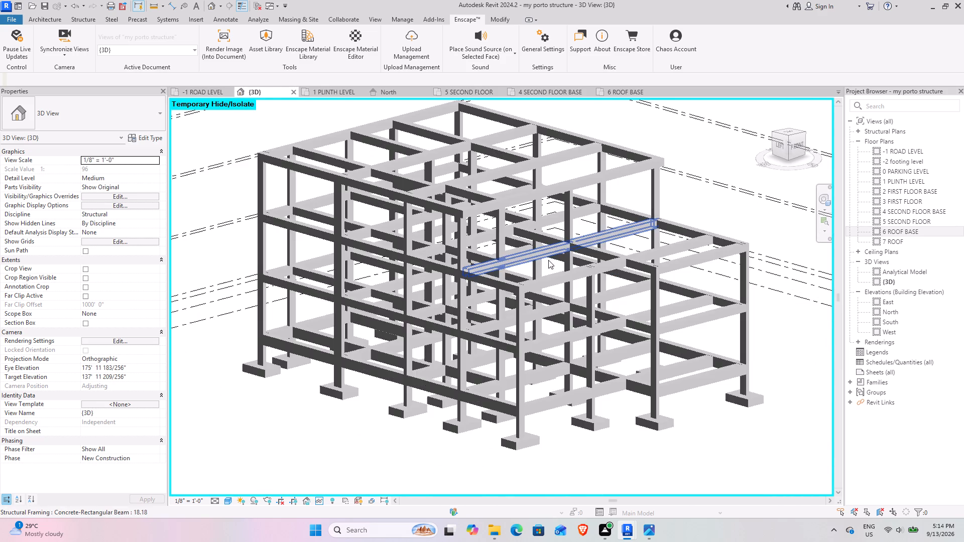
scroll(548, 260, up, 4)
scroll(467, 321, down, 5)
middle_drag(469, 342, 476, 280)
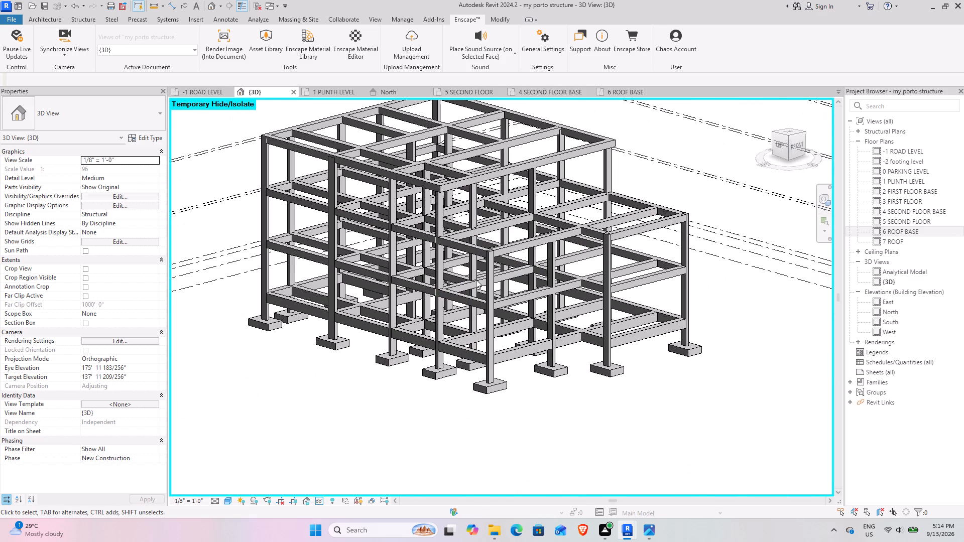
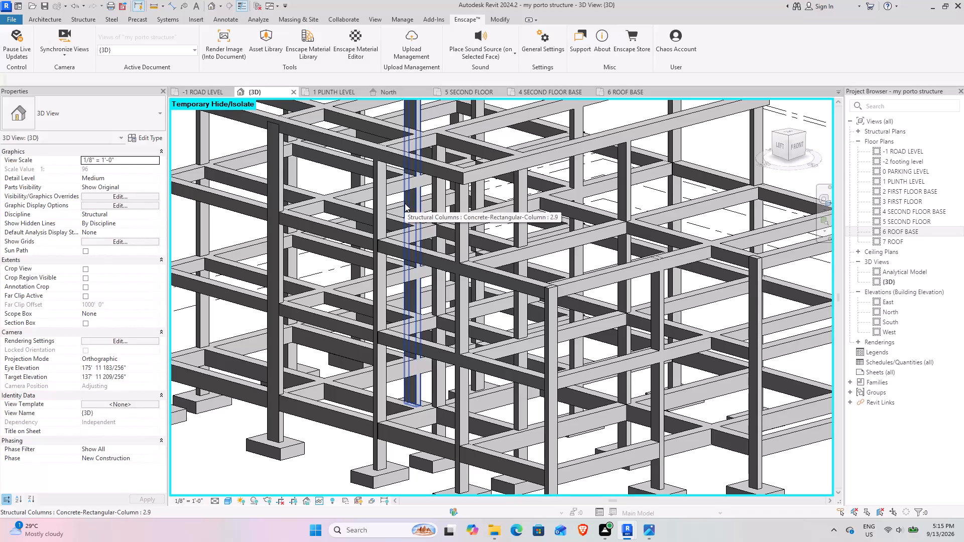
Examine the frame from the left side and from above, checking how the roof beams meet the columns.
scroll(411, 166, down, 10)
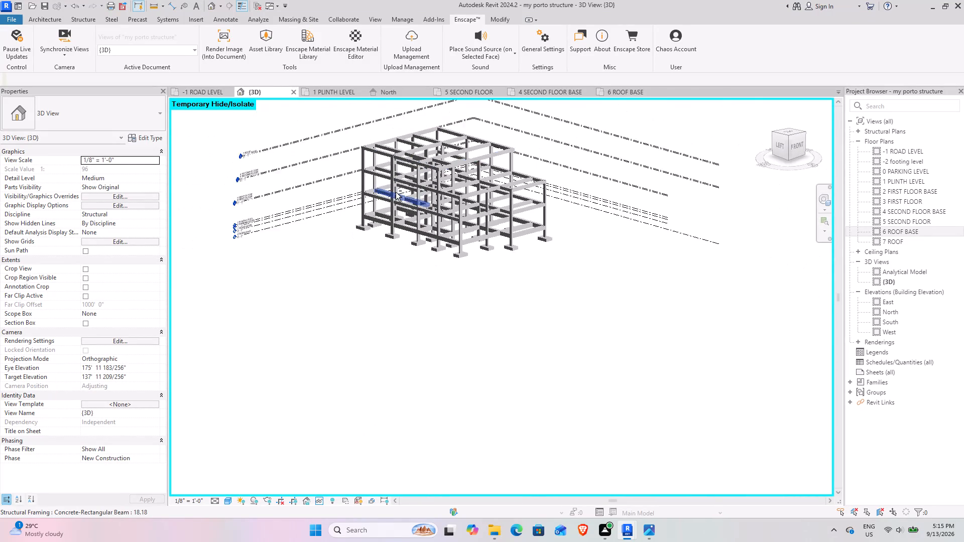
shift+middle_drag(395, 193, 514, 202)
scroll(472, 181, up, 8)
shift+middle_drag(462, 186, 427, 180)
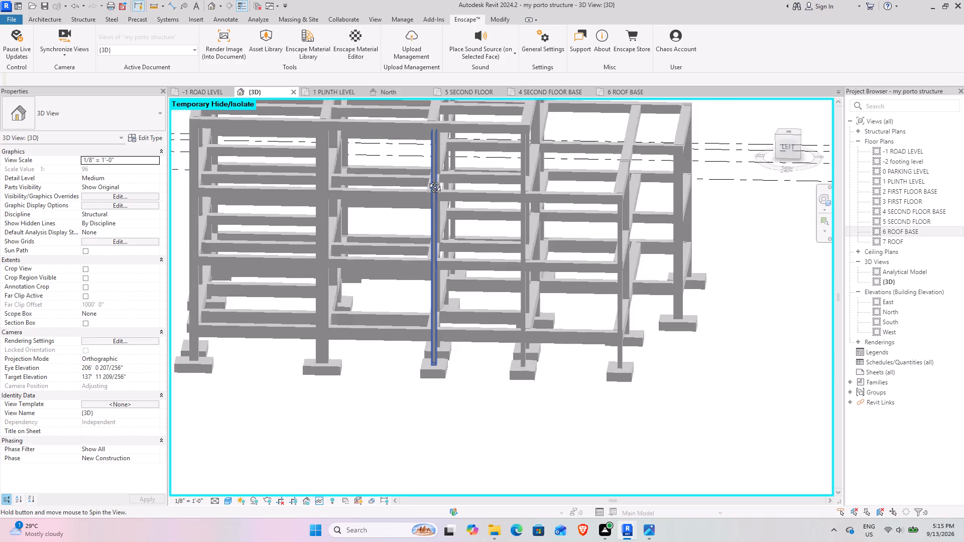
shift+middle_drag(427, 180, 293, 167)
middle_drag(293, 168, 423, 173)
scroll(423, 173, down, 5)
shift+middle_drag(423, 173, 444, 196)
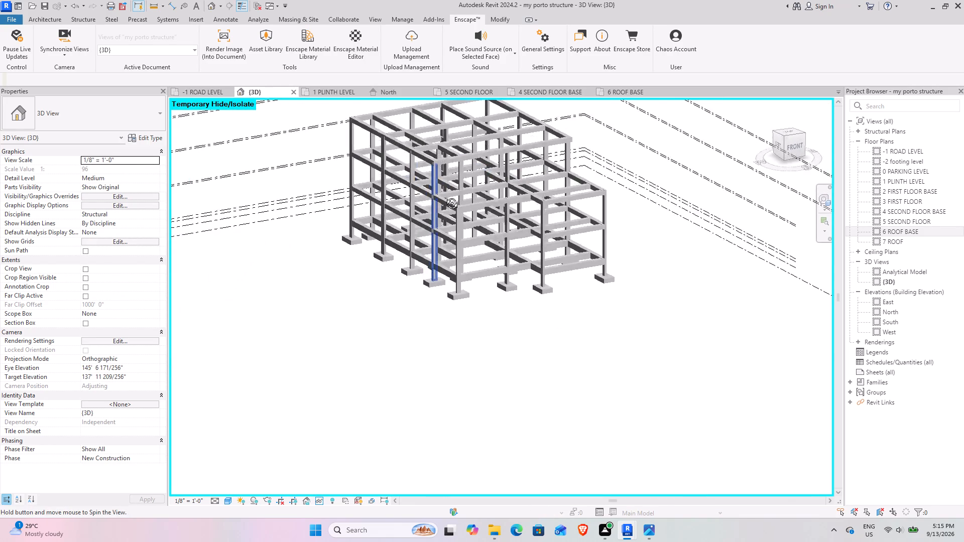
shift+middle_drag(444, 196, 448, 219)
scroll(459, 149, up, 10)
shift+middle_drag(459, 156, 472, 191)
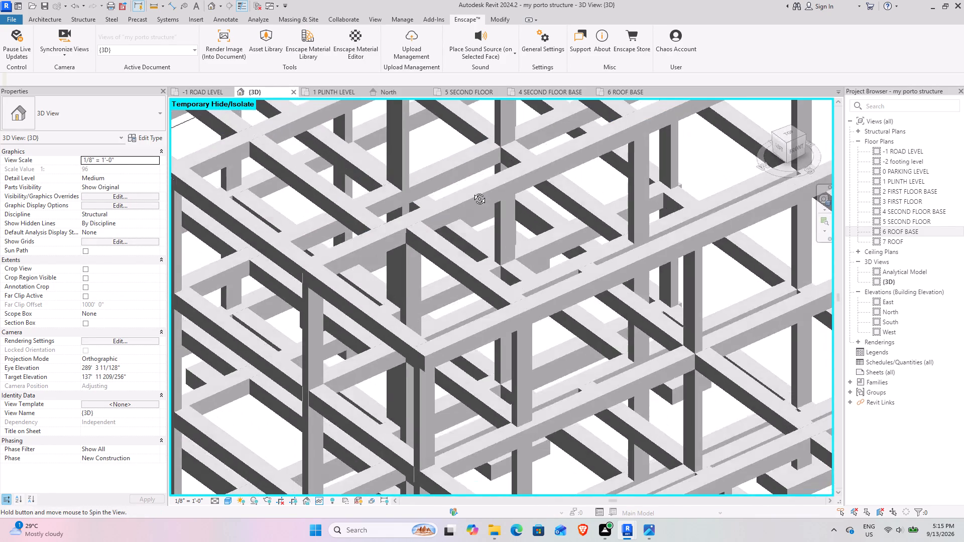
shift+middle_drag(472, 191, 472, 195)
scroll(472, 195, up, 1)
scroll(472, 195, down, 10)
shift+middle_drag(467, 199, 512, 310)
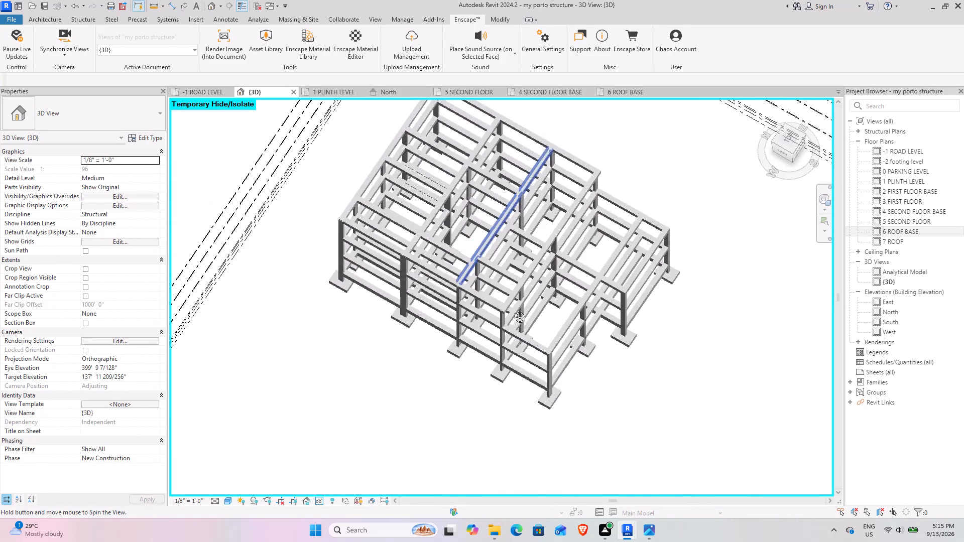
shift+middle_drag(512, 310, 513, 313)
scroll(483, 232, up, 9)
shift+middle_drag(466, 243, 481, 317)
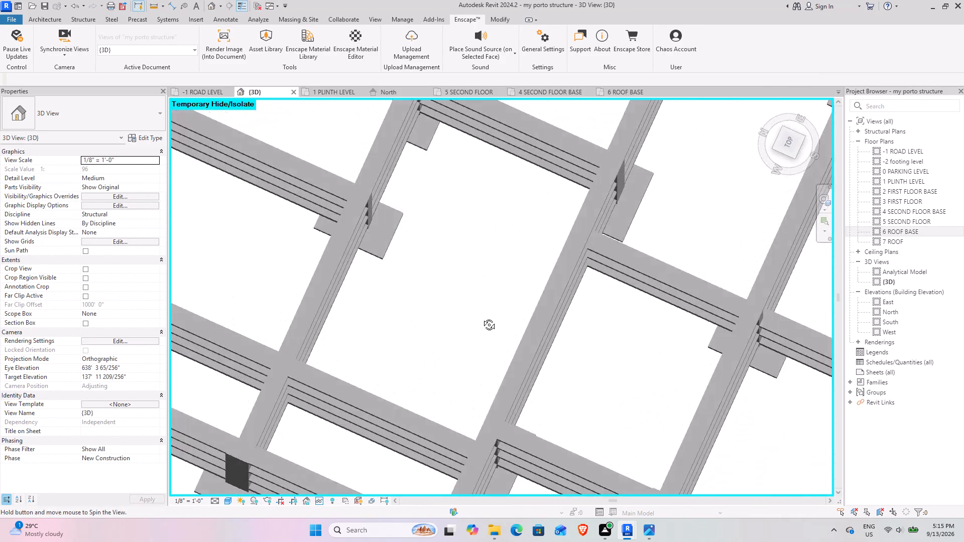
shift+middle_drag(481, 317, 374, 203)
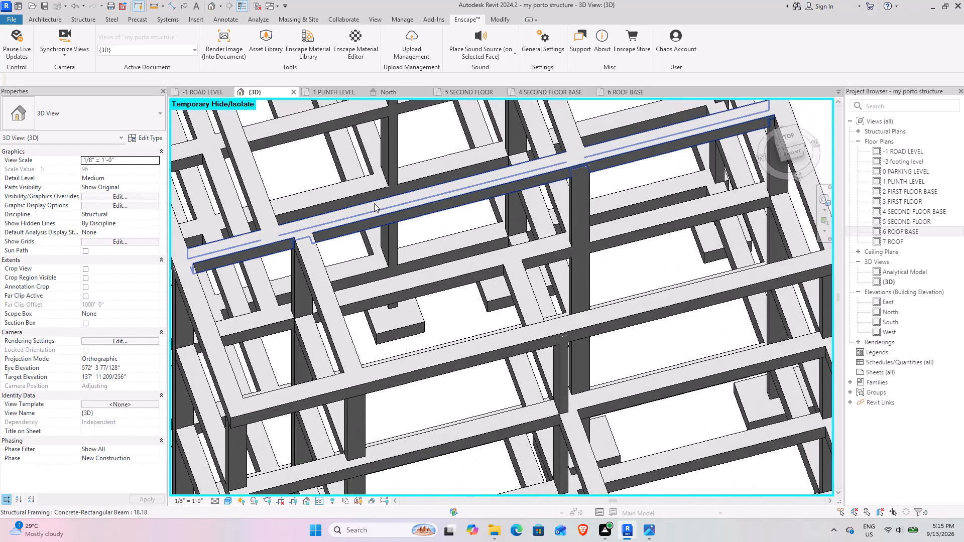
Examine the frame from the left-front corner, checking the roof beams, the lower front beams and the footings.
scroll(375, 190, down, 11)
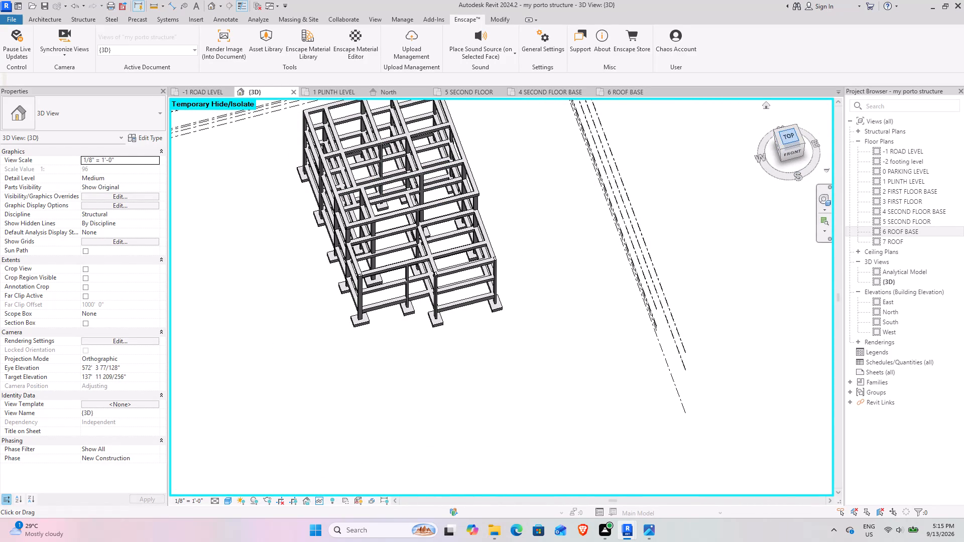
drag(780, 147, 784, 142)
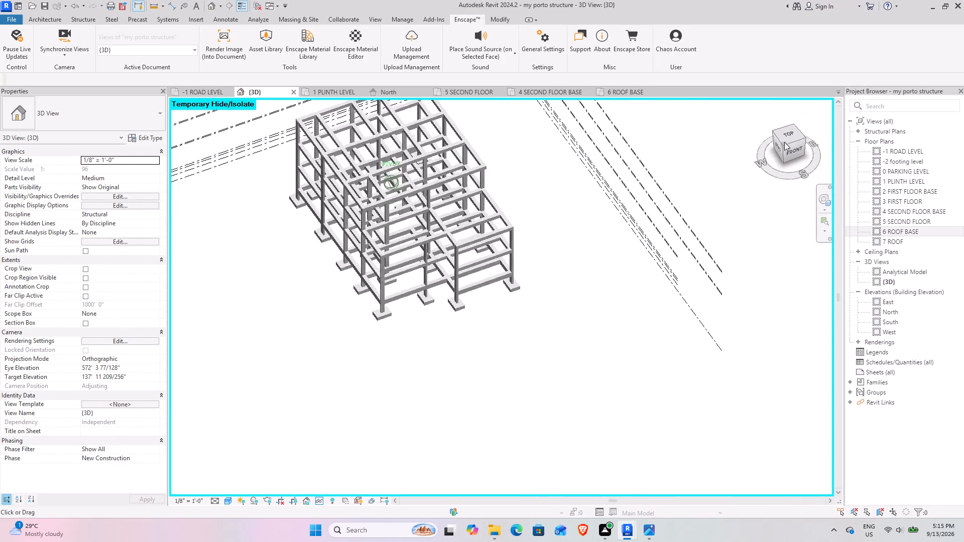
drag(784, 142, 840, 175)
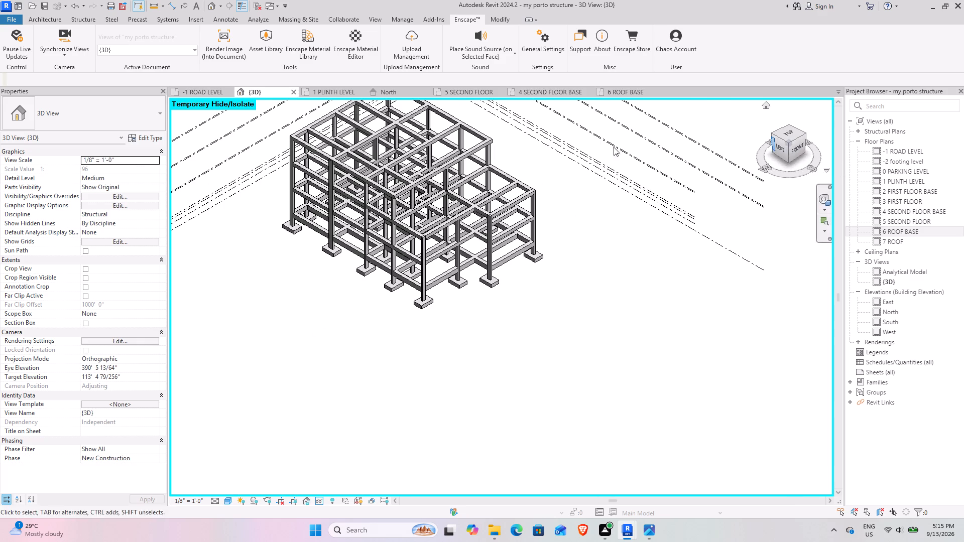
scroll(404, 154, up, 5)
middle_drag(338, 141, 503, 242)
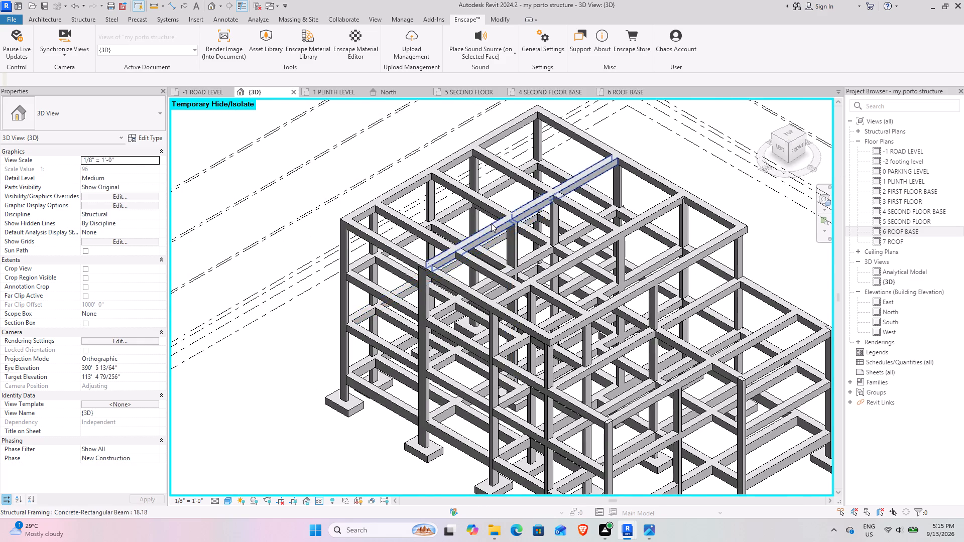
scroll(491, 223, up, 5)
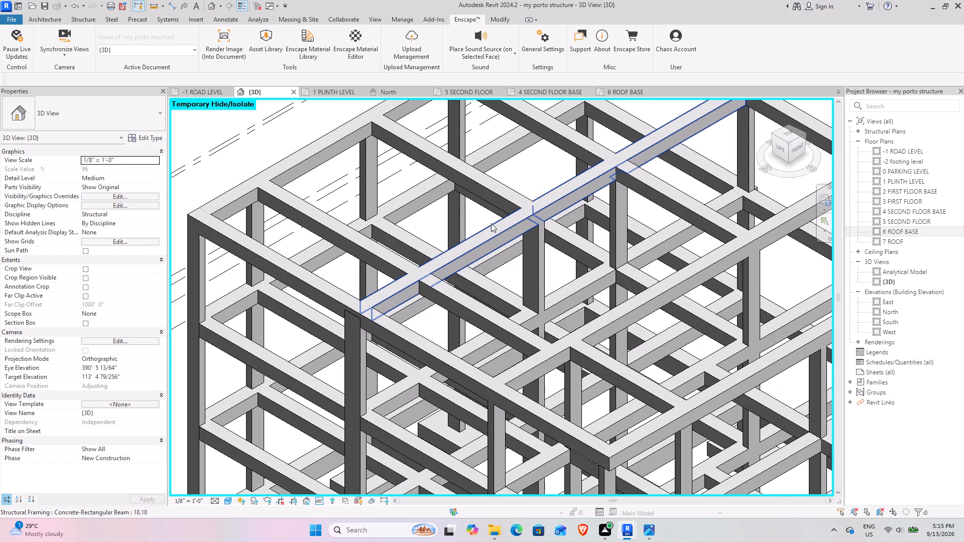
scroll(460, 204, down, 8)
middle_drag(500, 212, 472, 206)
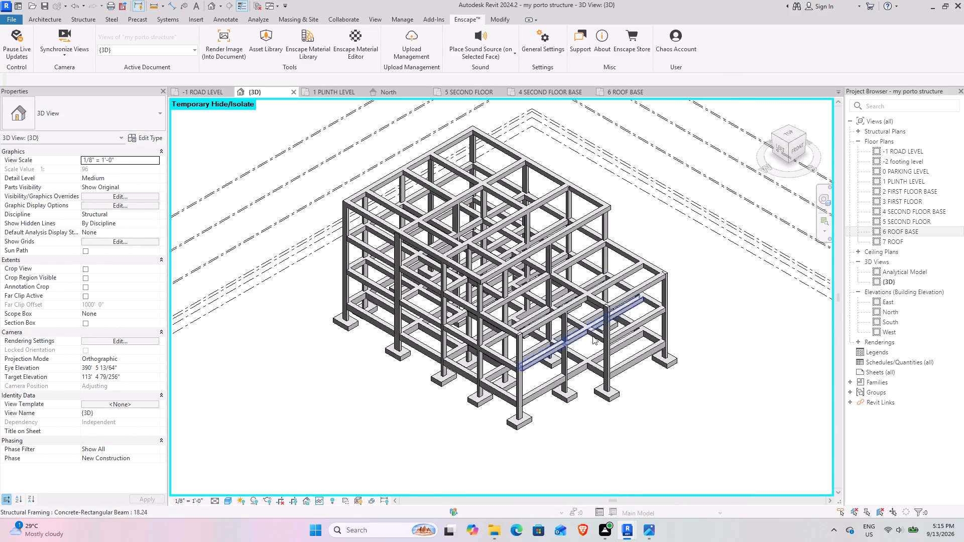
scroll(542, 364, up, 4)
middle_drag(452, 280, 361, 199)
scroll(410, 234, up, 5)
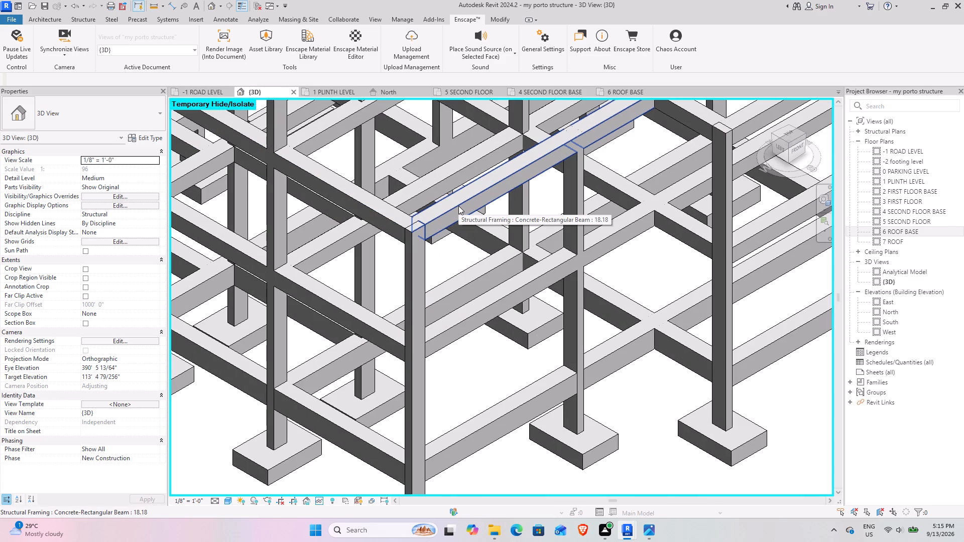
scroll(569, 209, down, 10)
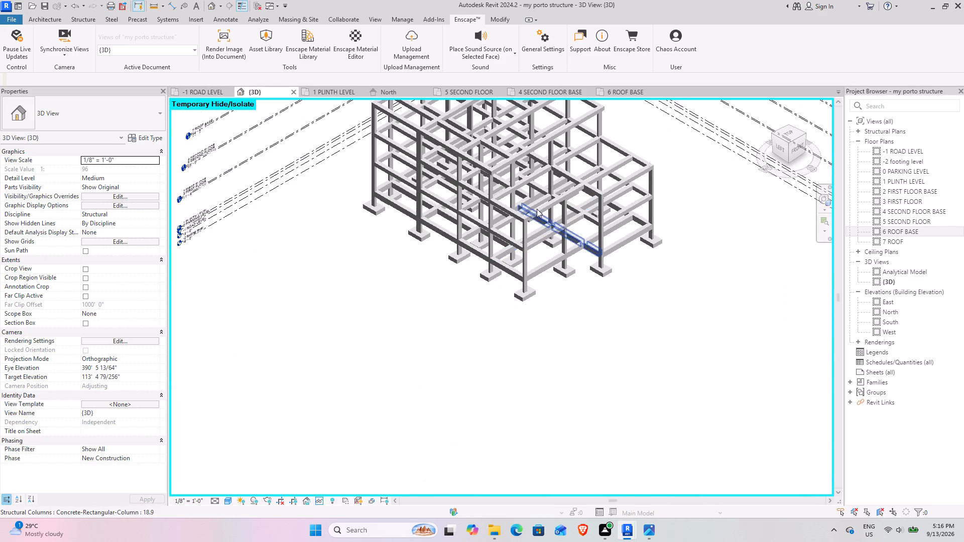
middle_drag(536, 209, 558, 348)
scroll(511, 247, up, 10)
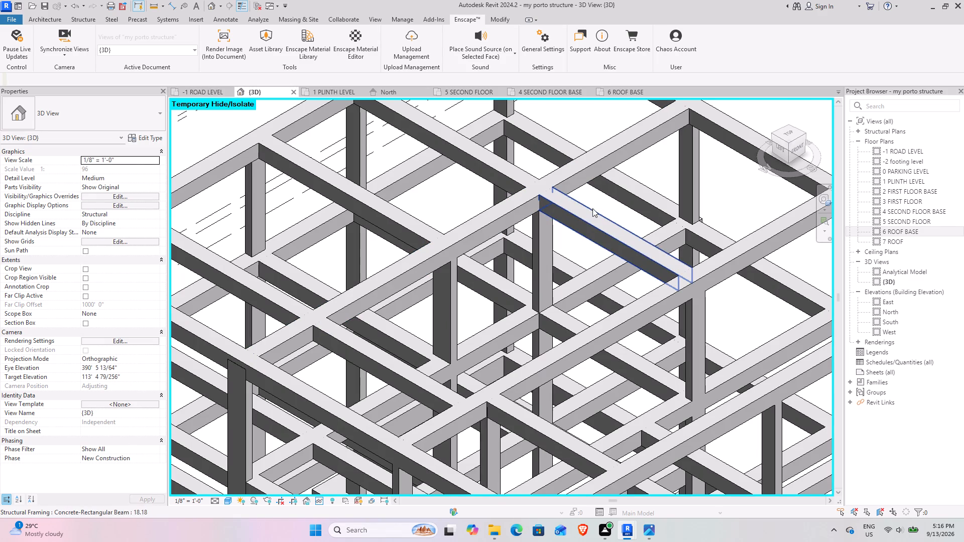
click(561, 199)
click(684, 180)
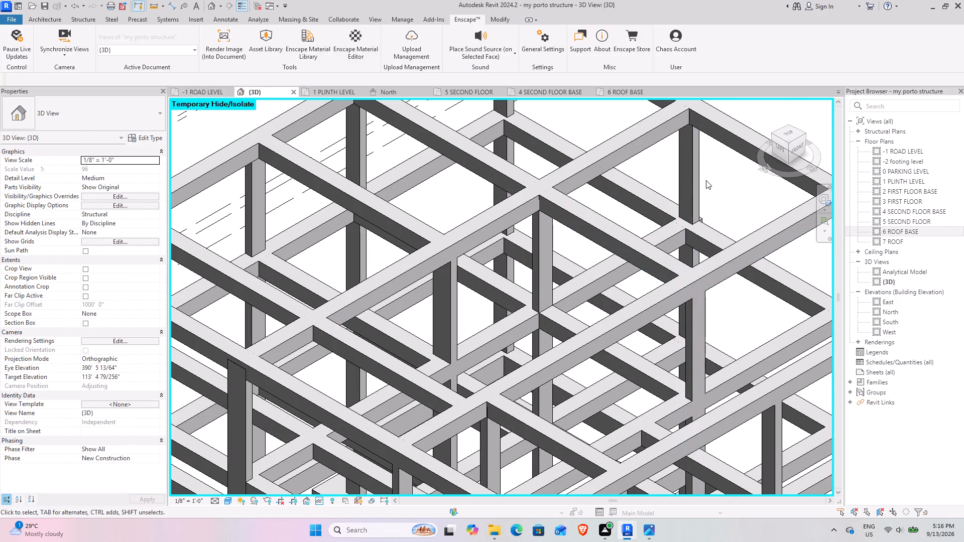
scroll(636, 247, down, 5)
middle_drag(691, 248, 659, 247)
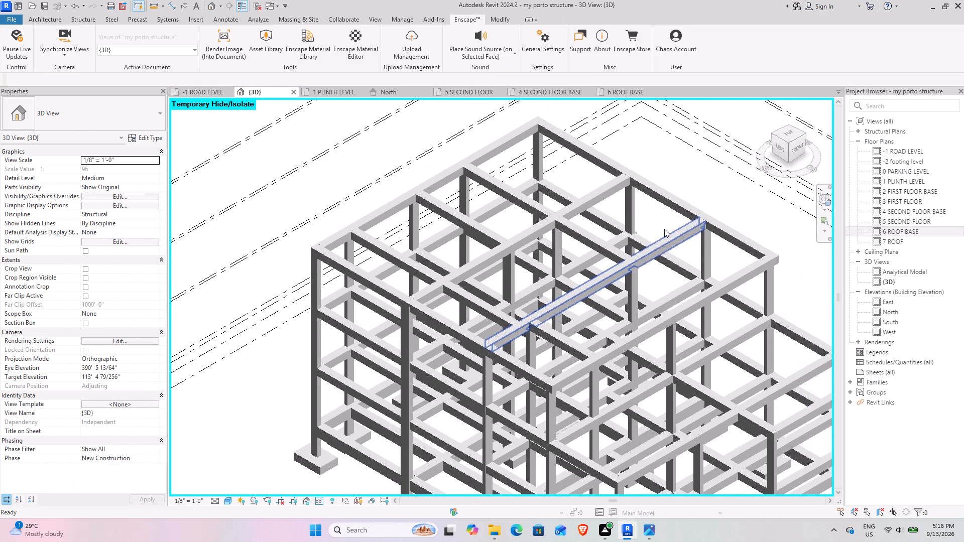
Examine the frame from the front-right corner, checking how the side beams line up with the columns.
drag(793, 147, 609, 132)
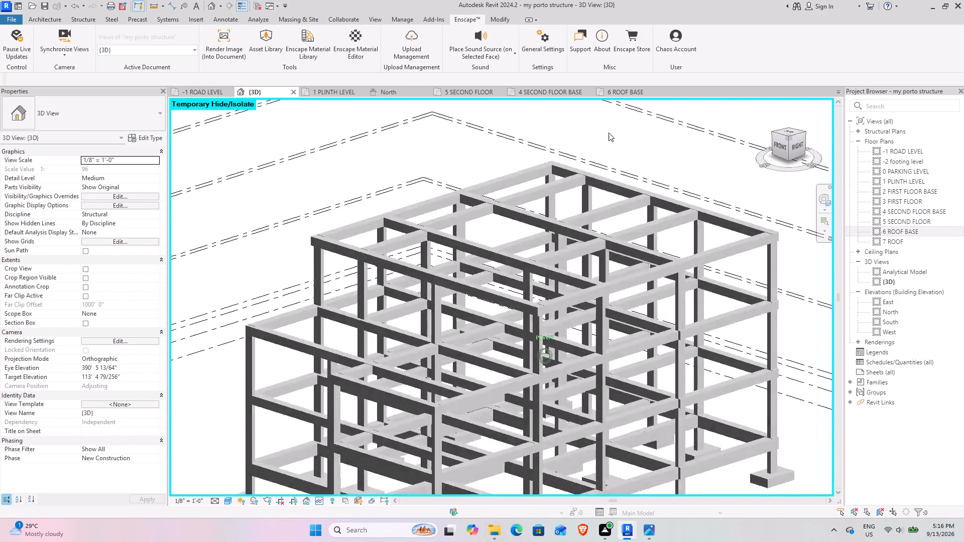
drag(609, 132, 613, 129)
middle_drag(679, 374, 584, 305)
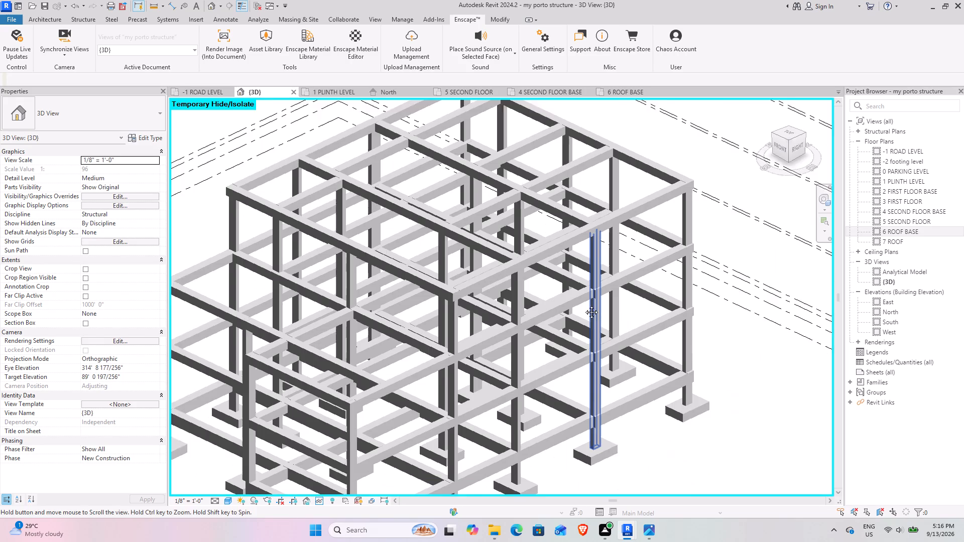
middle_drag(584, 305, 576, 295)
scroll(542, 323, up, 9)
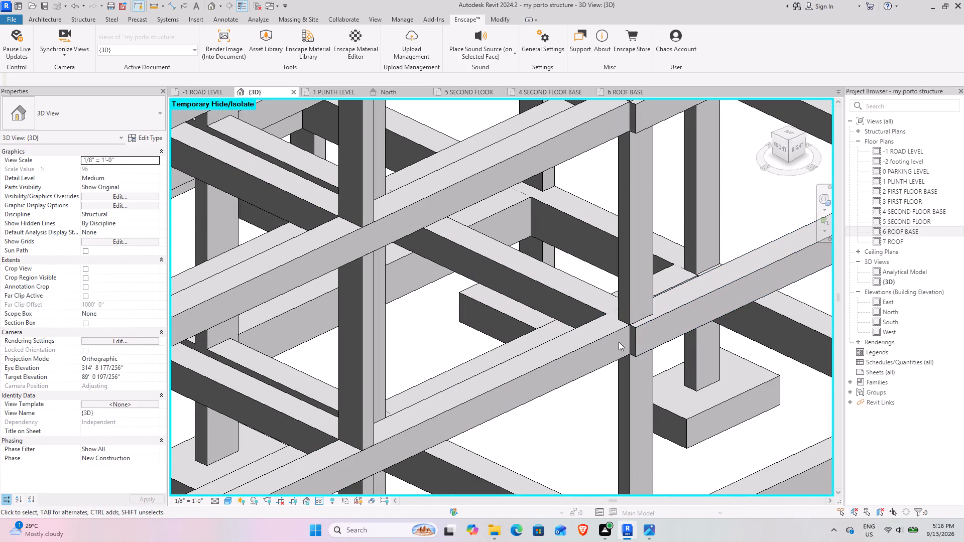
scroll(548, 281, down, 4)
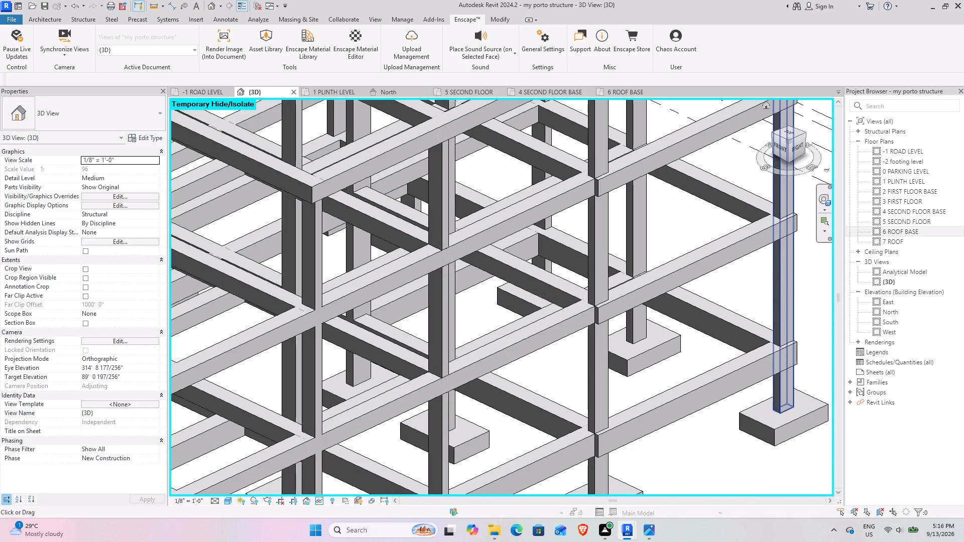
drag(787, 147, 821, 185)
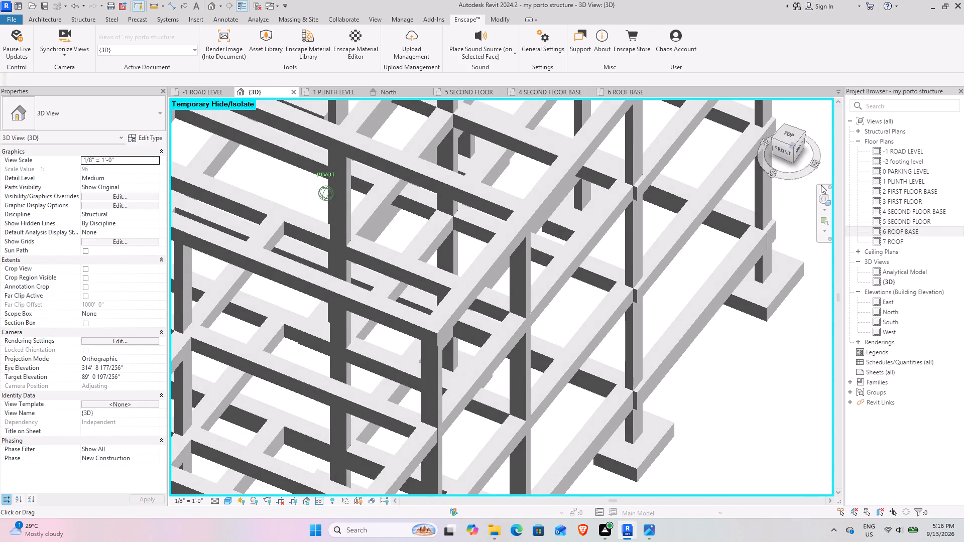
drag(821, 185, 170, 181)
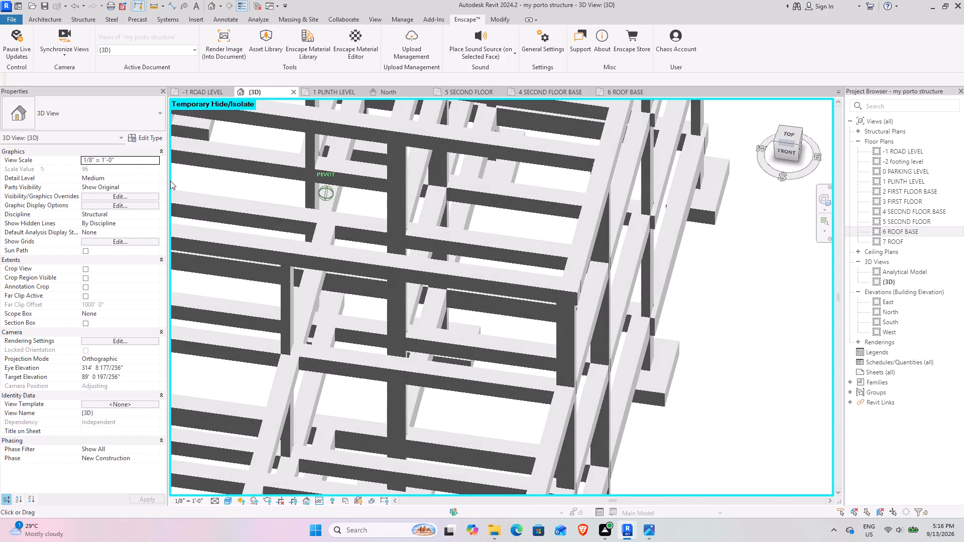
drag(170, 181, 801, 177)
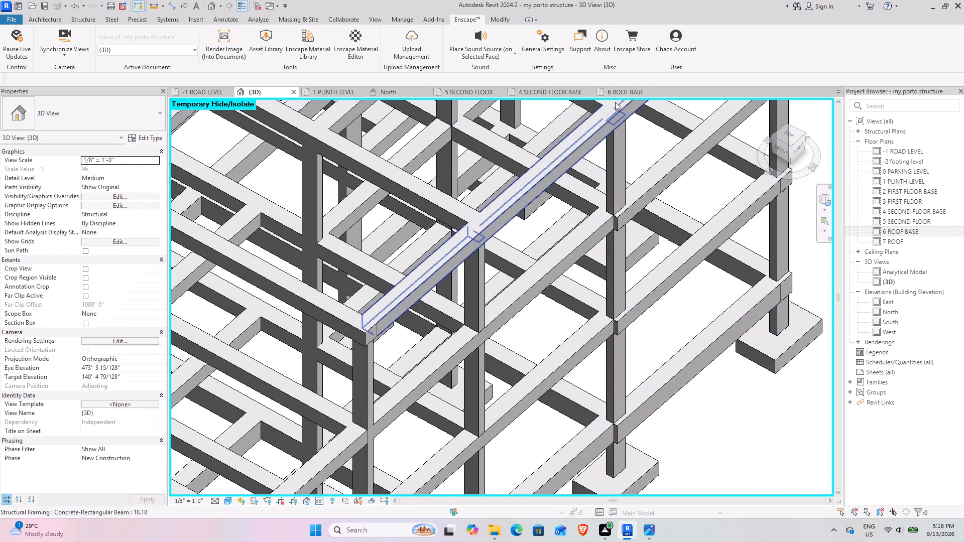
Align the right-side concrete beam with the outer column face beside the sliding window on the -1 ROAD LEVEL plan.
click(216, 91)
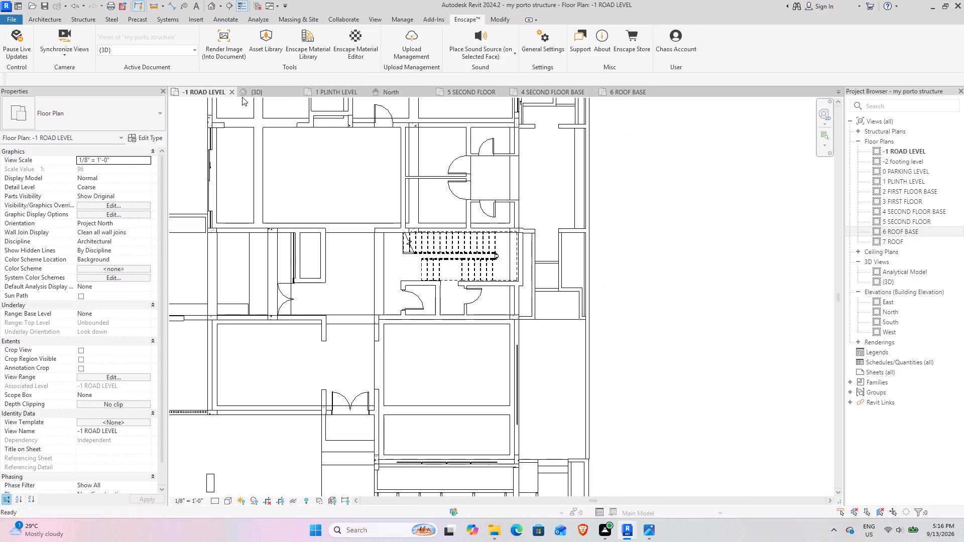
middle_drag(645, 132, 671, 246)
scroll(623, 169, up, 4)
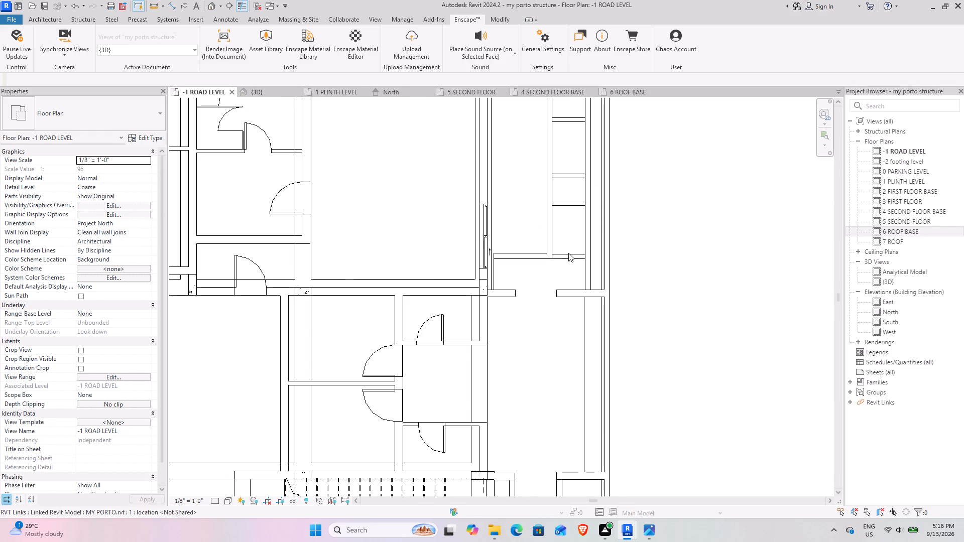
middle_drag(610, 189, 618, 347)
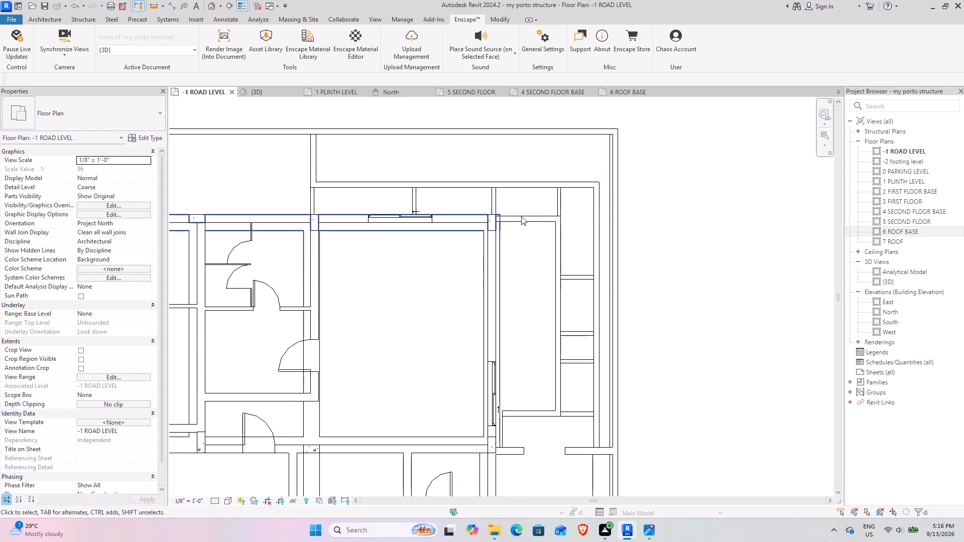
middle_drag(474, 283, 549, 202)
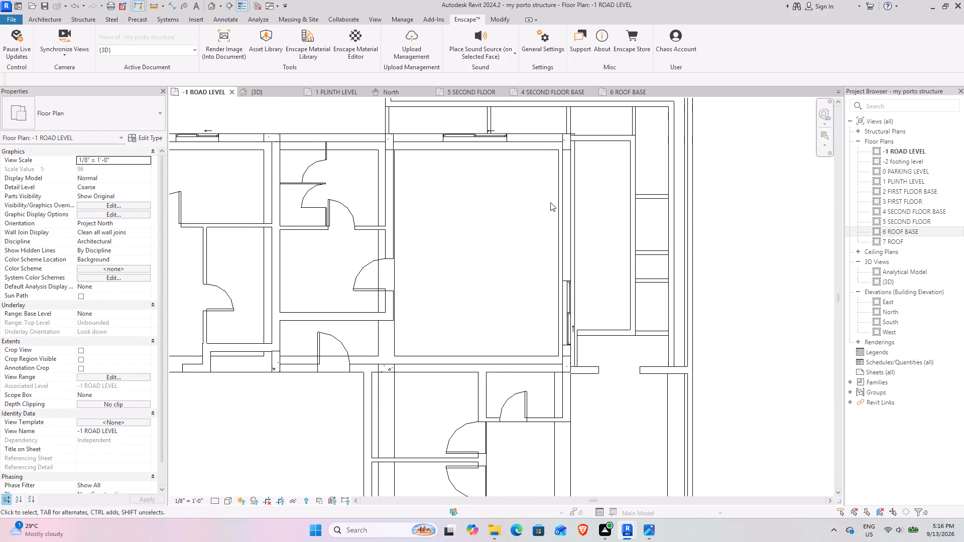
middle_drag(581, 344, 519, 301)
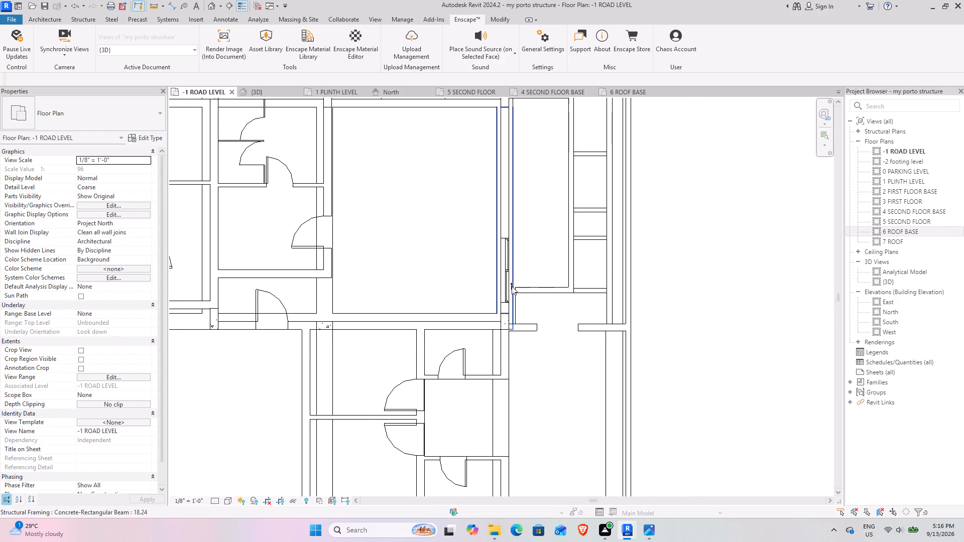
scroll(509, 276, up, 4)
scroll(510, 212, up, 4)
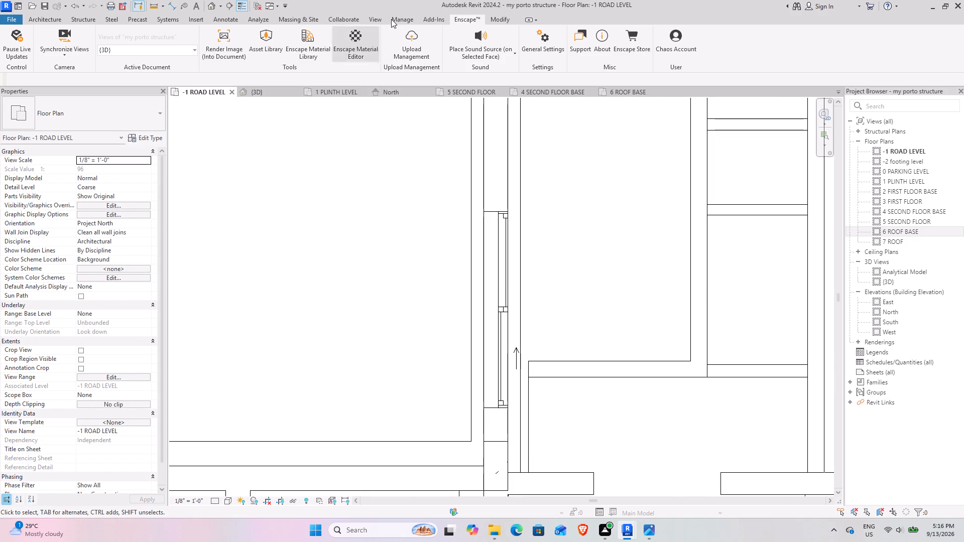
click(484, 18)
click(498, 19)
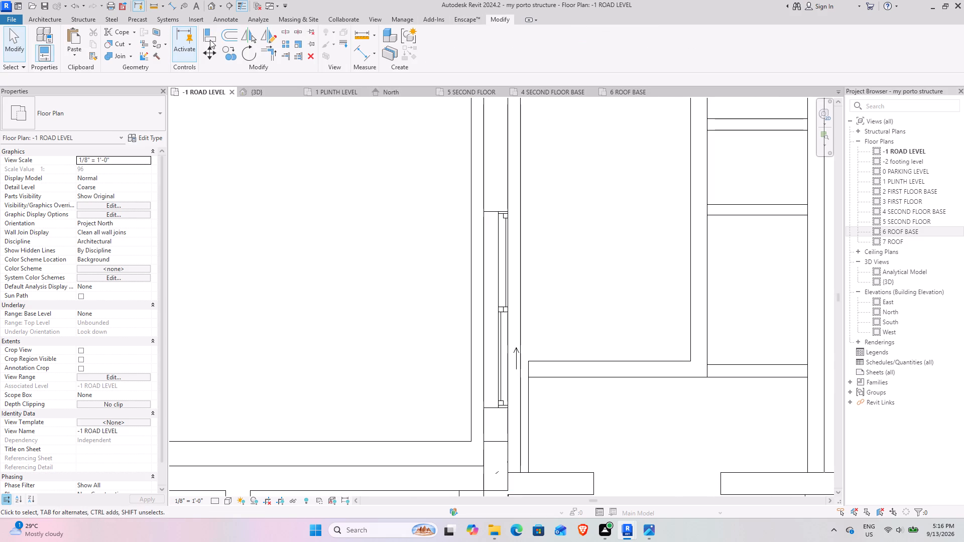
click(210, 40)
click(504, 184)
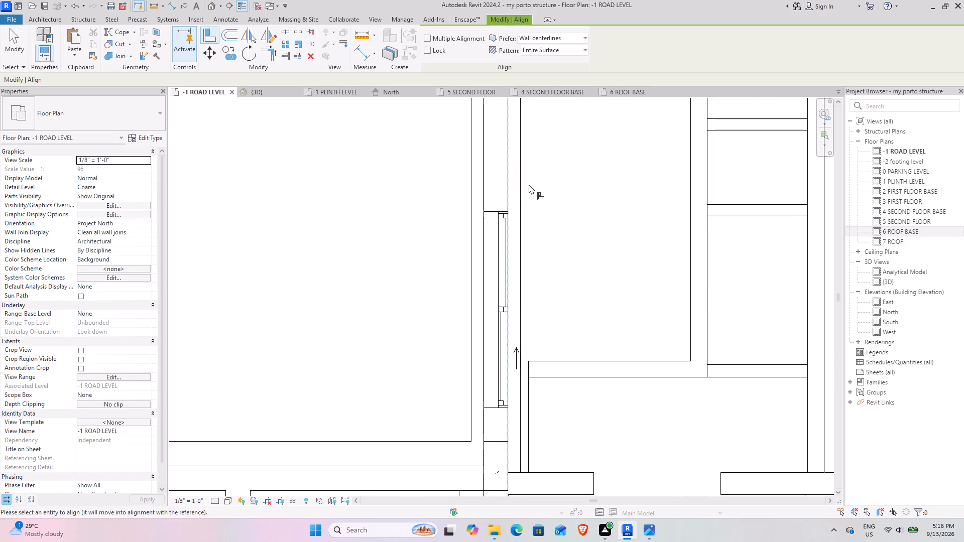
click(523, 186)
scroll(523, 186, down, 10)
middle_drag(539, 340, 636, 286)
Examine the protruding right-side beam in the 3D view, and locate it on the 5 SECOND FLOOR and 4 SECOND FLOOR BASE plans.
click(258, 88)
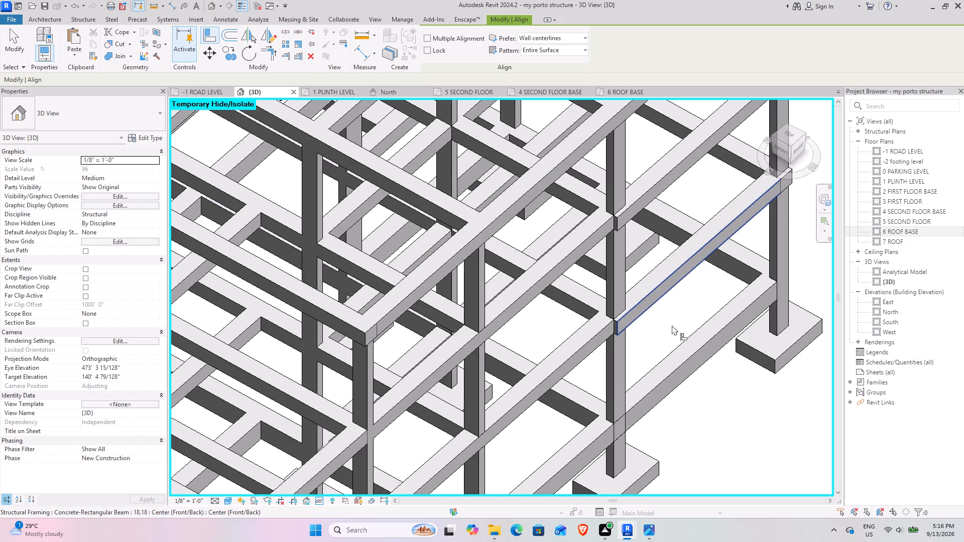
scroll(657, 222, up, 2)
middle_drag(656, 207, 621, 273)
scroll(613, 268, down, 7)
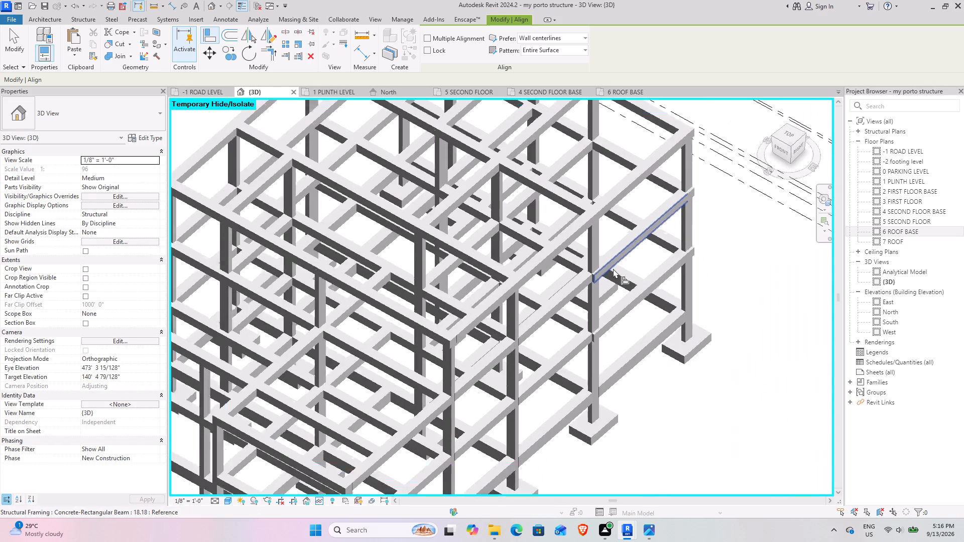
scroll(613, 268, down, 1)
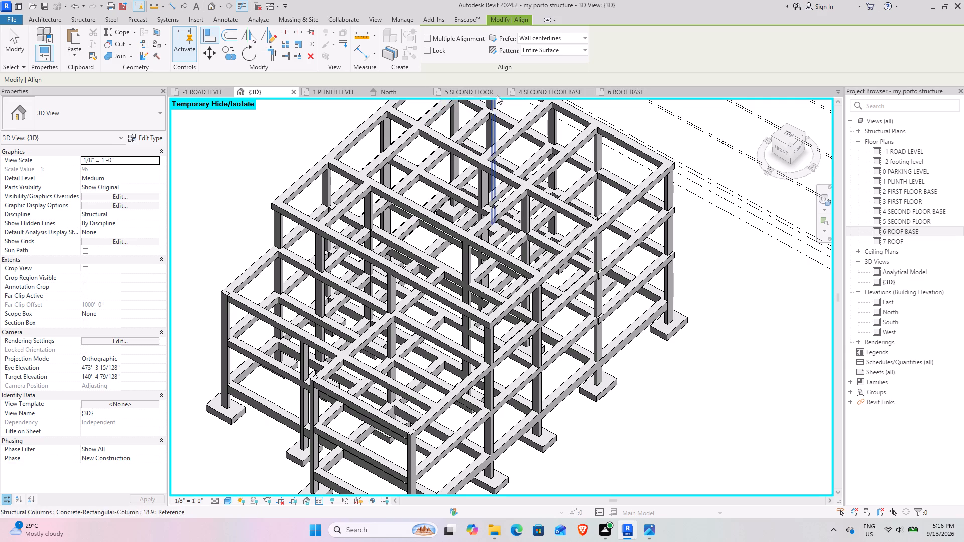
click(472, 91)
middle_drag(507, 145, 512, 296)
scroll(550, 247, up, 4)
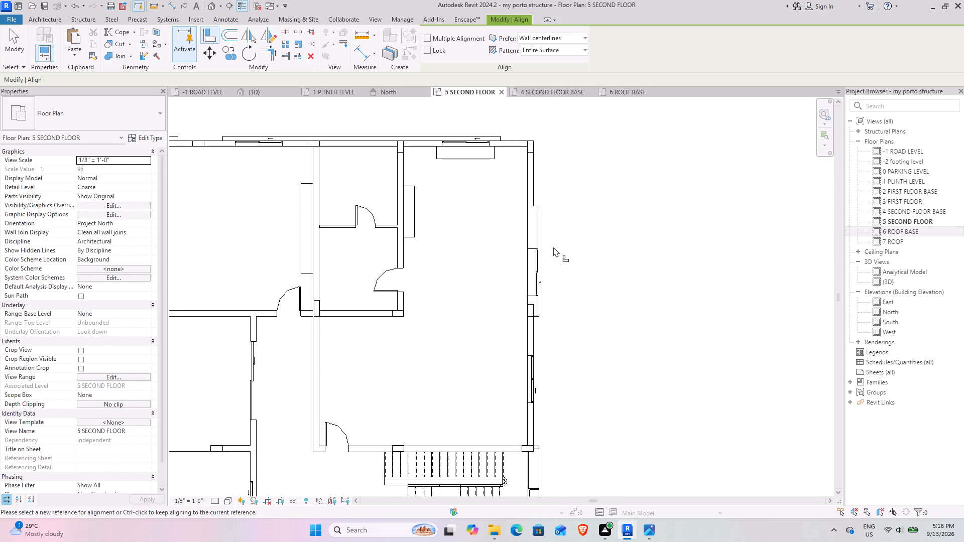
scroll(544, 251, up, 4)
click(545, 89)
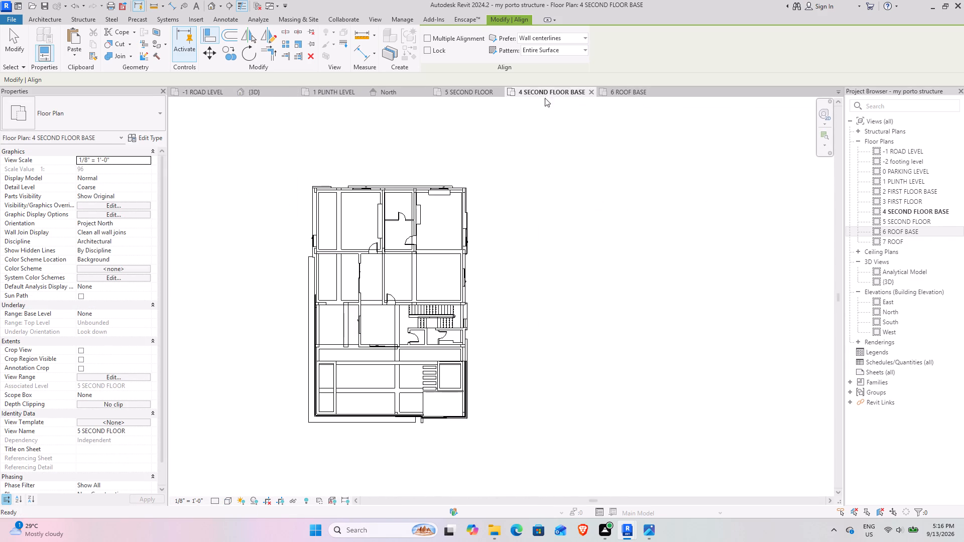
scroll(447, 248, up, 14)
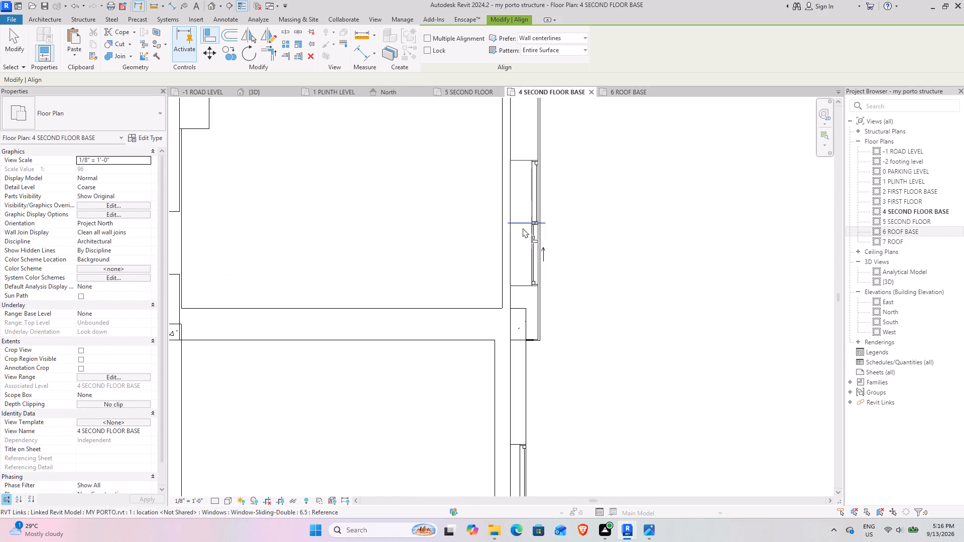
scroll(523, 267, down, 4)
middle_drag(519, 224, 477, 249)
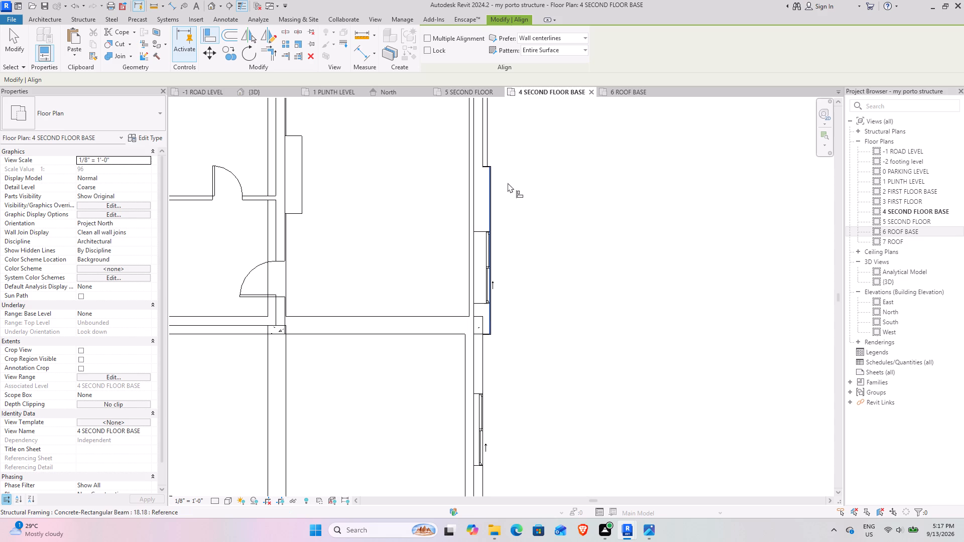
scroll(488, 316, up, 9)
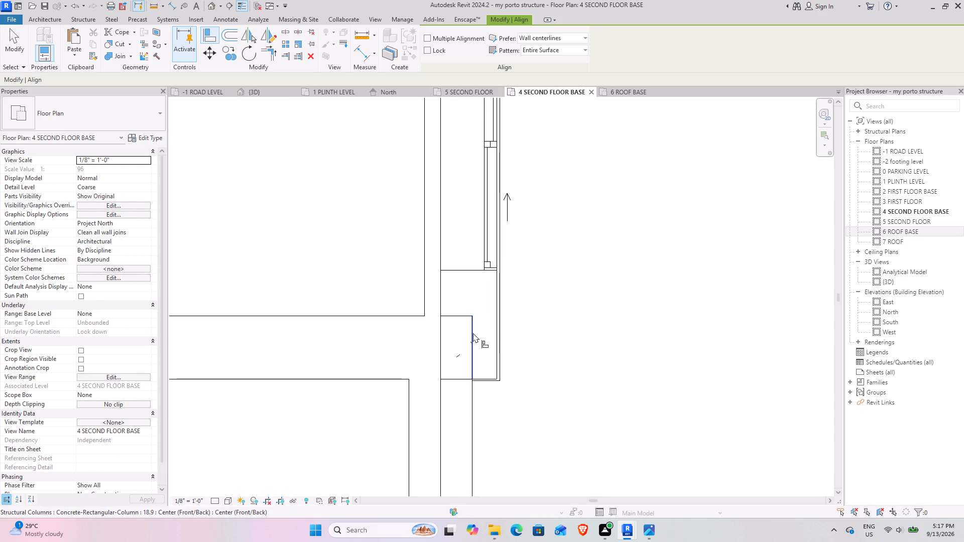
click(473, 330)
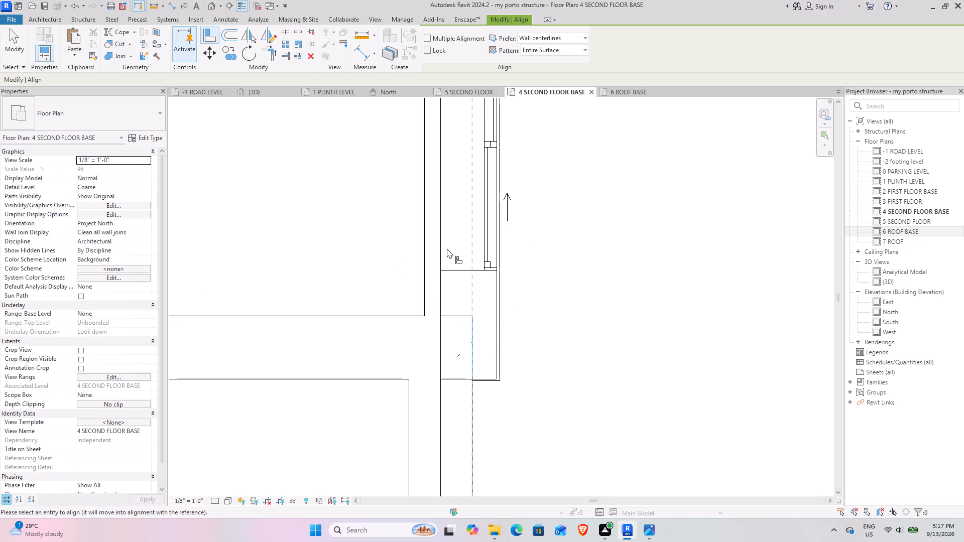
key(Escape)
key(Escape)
Align the right-side concrete beam with the outer face of the rear-right corner column on the 4 SECOND FLOOR BASE plan.
scroll(451, 199, down, 5)
middle_drag(461, 210, 471, 426)
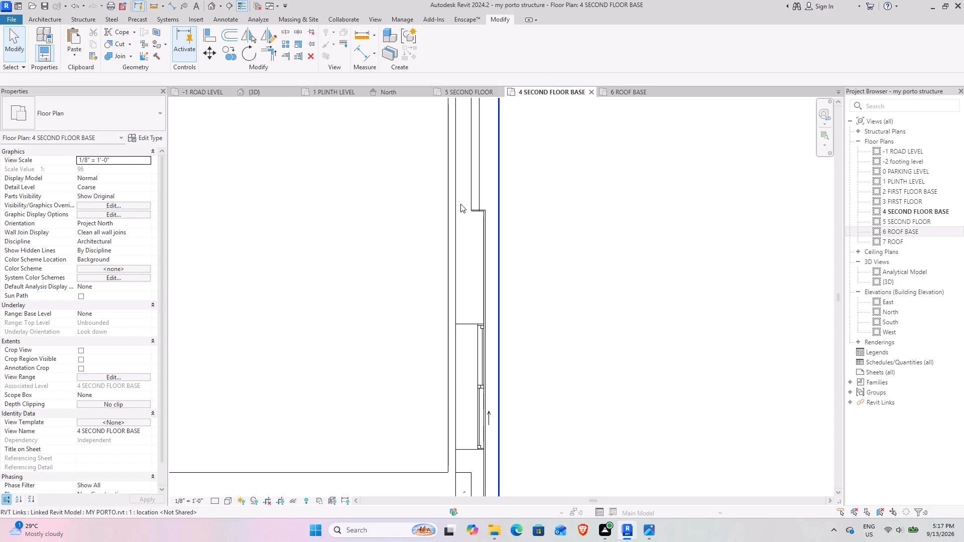
middle_drag(459, 205, 459, 361)
scroll(477, 241, up, 4)
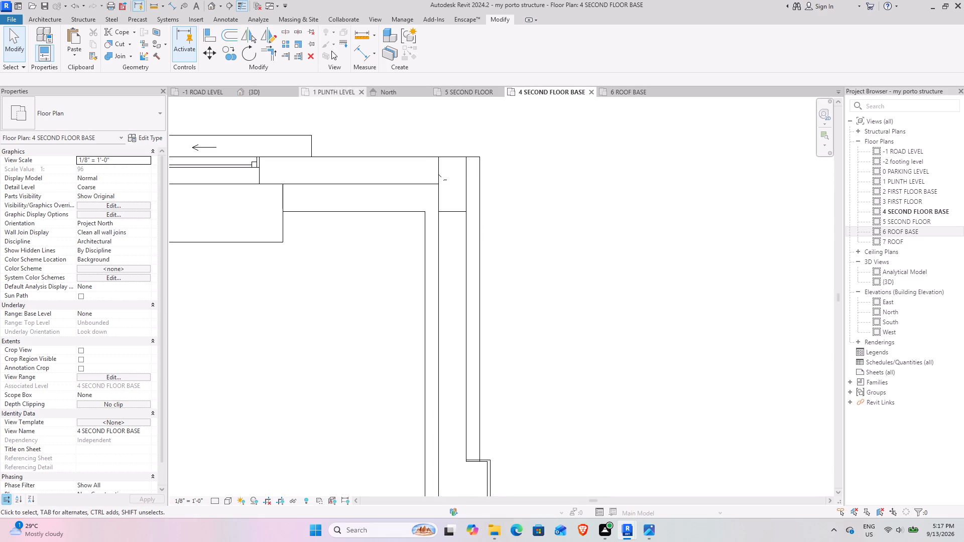
click(208, 34)
click(467, 249)
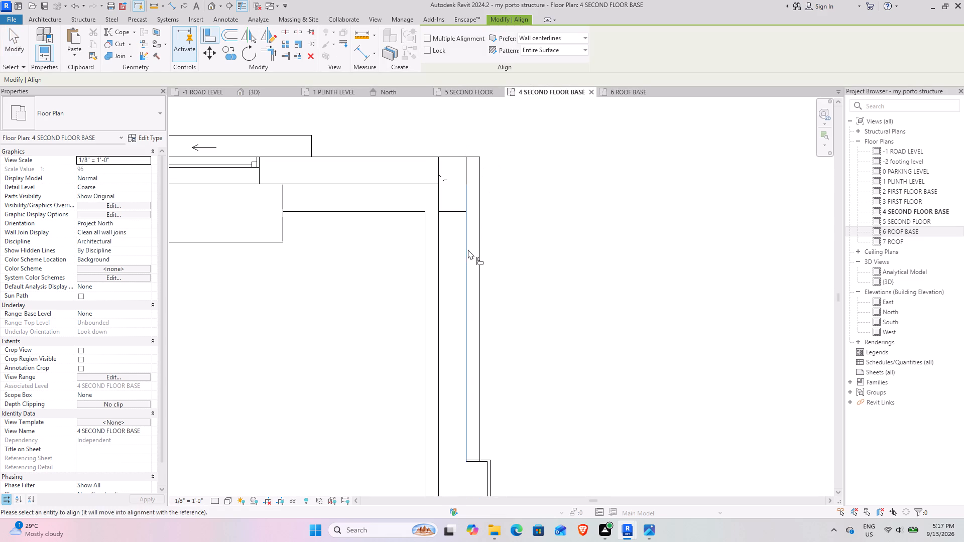
click(480, 252)
scroll(480, 252, down, 9)
key(Escape)
key(Escape)
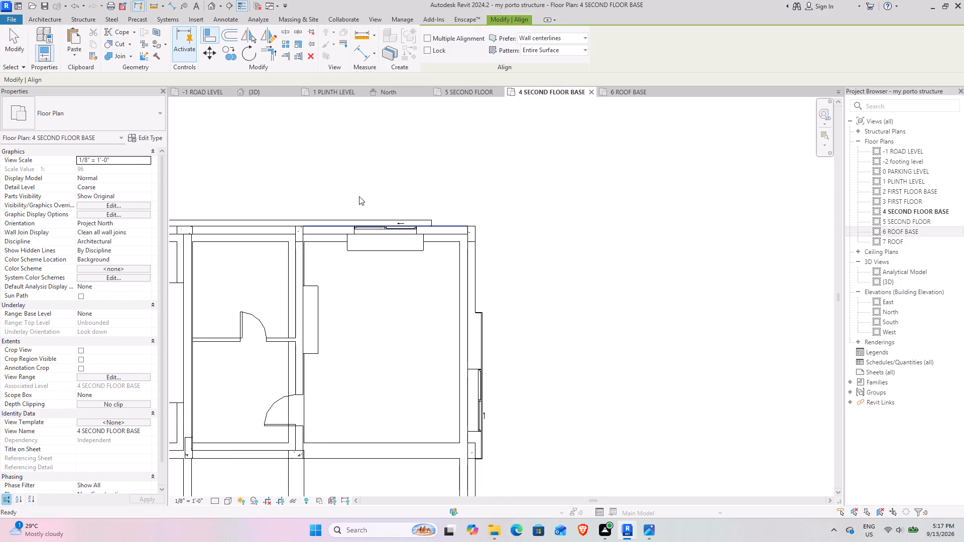
Examine the right side of the frame in the 3D view, checking each level for side beams protruding beyond the columns.
click(277, 92)
scroll(401, 200, down, 5)
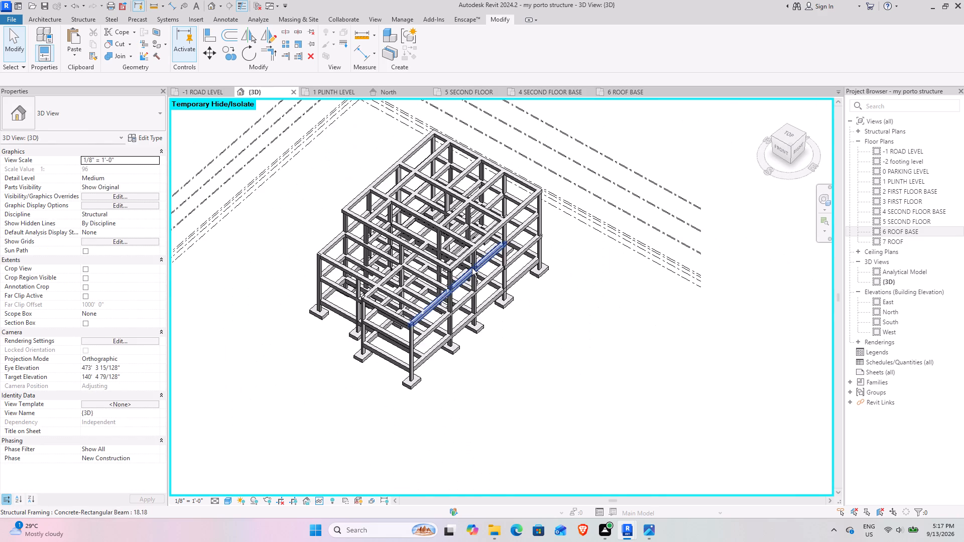
shift+middle_drag(472, 268, 449, 232)
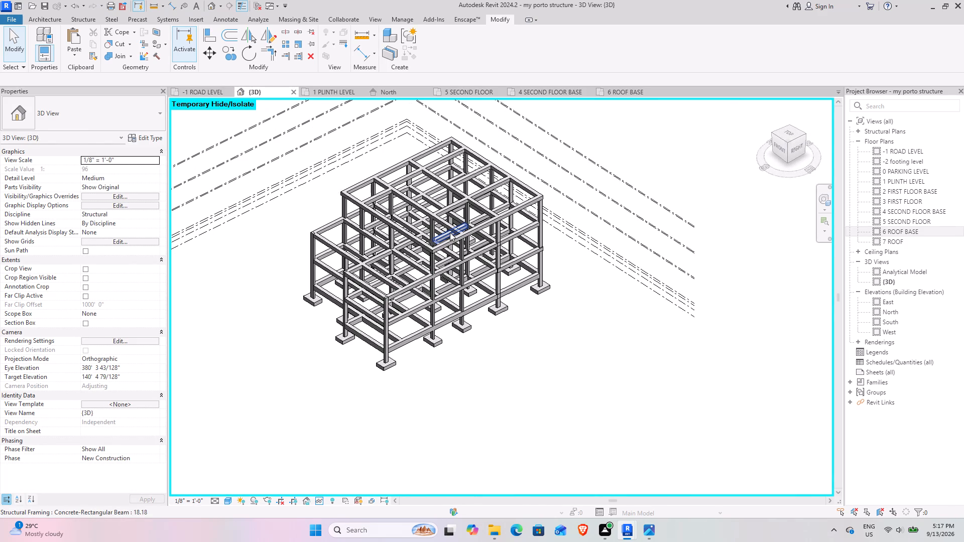
scroll(539, 209, up, 9)
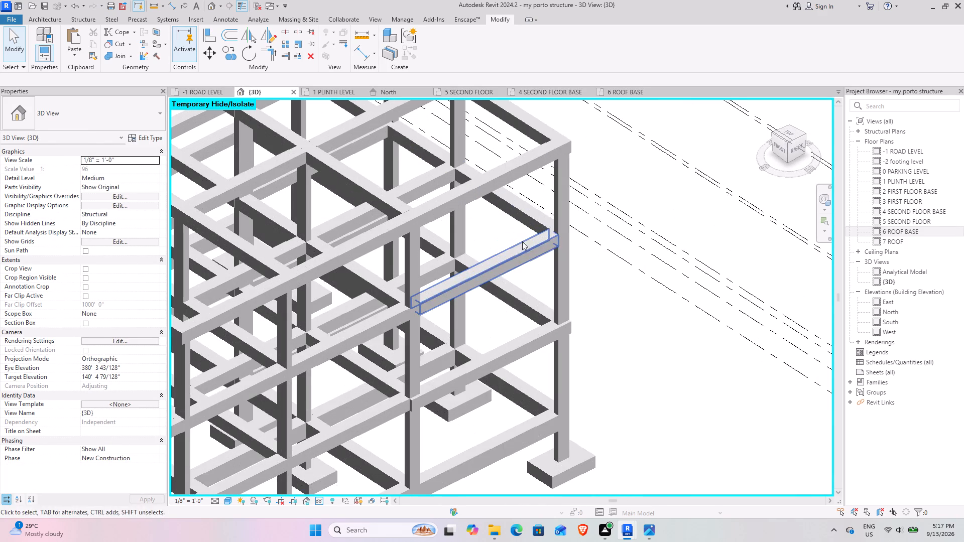
middle_drag(461, 391, 498, 316)
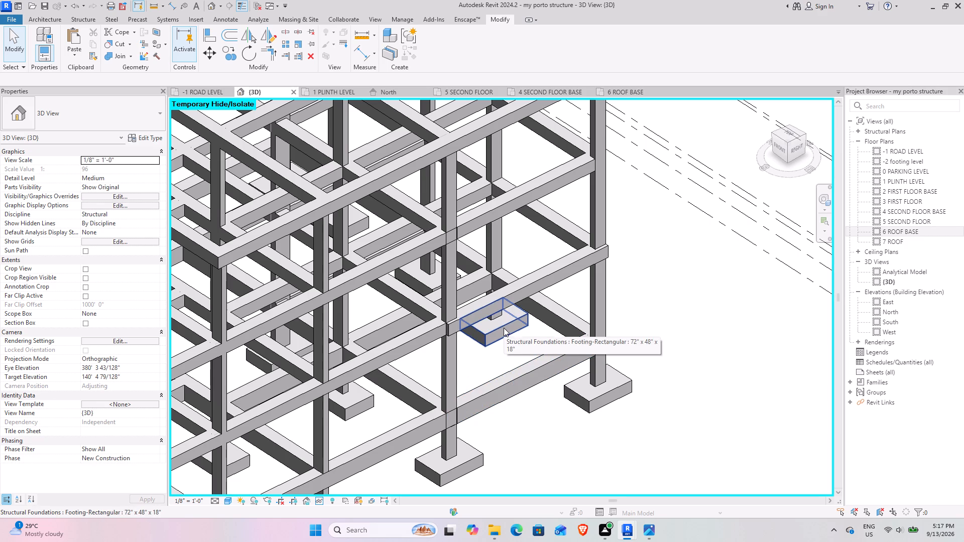
scroll(483, 287, up, 8)
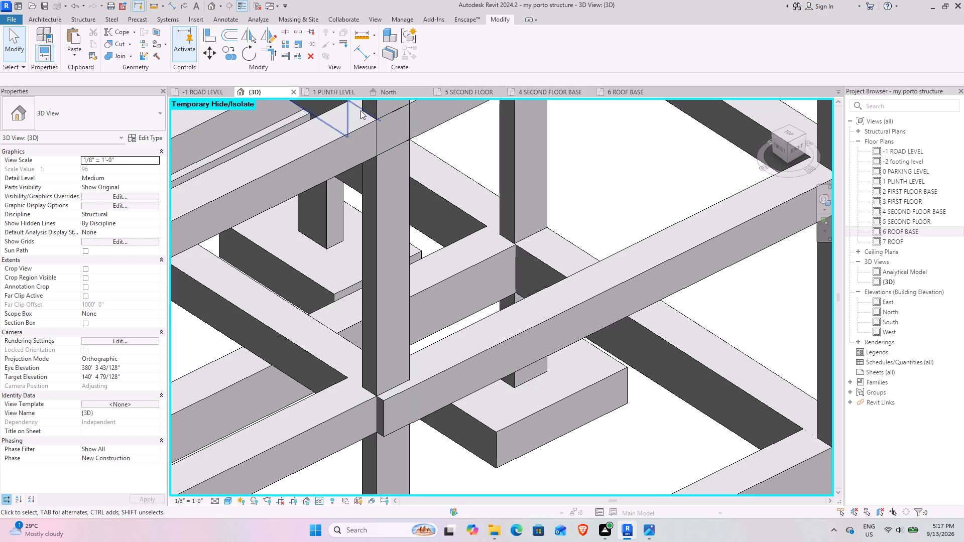
Align the right-side concrete beam with the outer face of the rear-right corner column on the 2 FIRST FLOOR BASE plan.
double_click(923, 186)
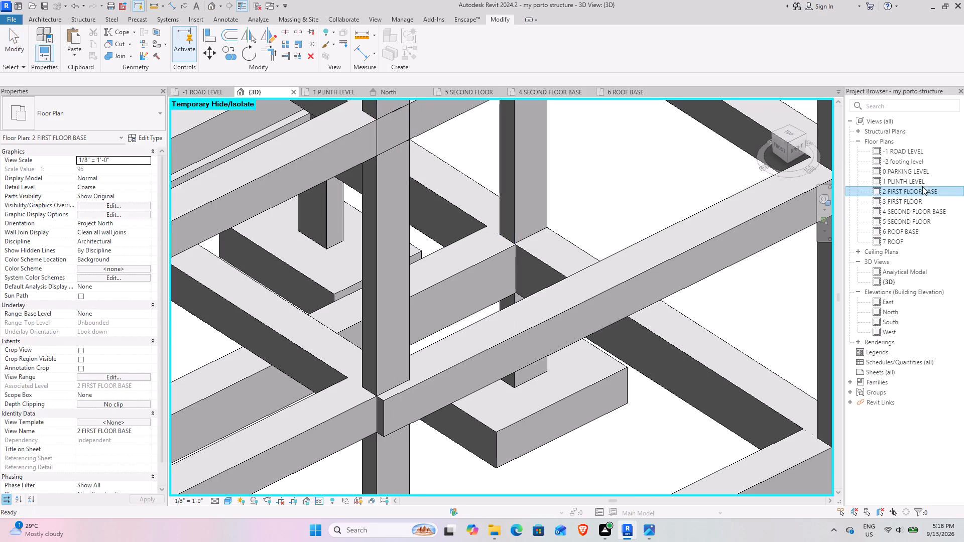
scroll(608, 180, up, 5)
scroll(672, 214, up, 5)
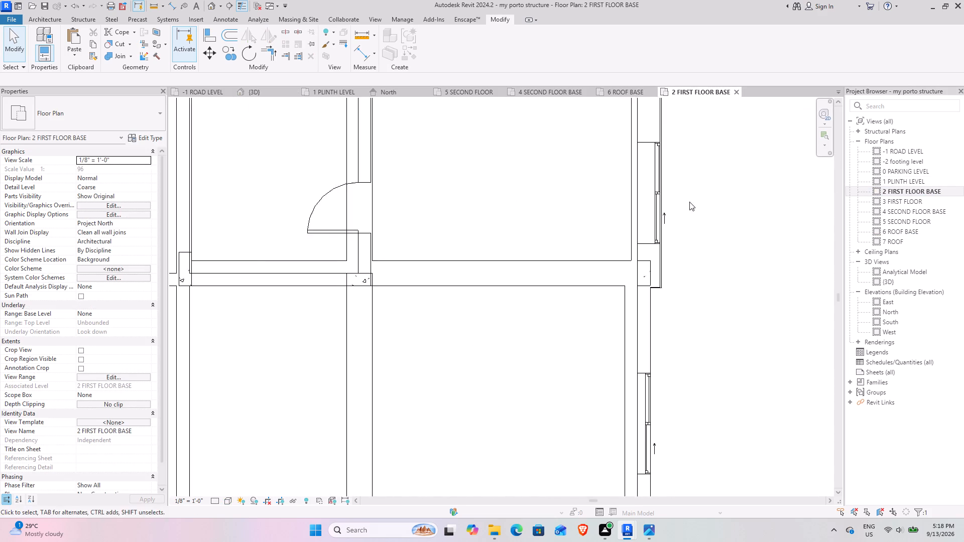
middle_drag(689, 202, 580, 500)
scroll(527, 234, up, 5)
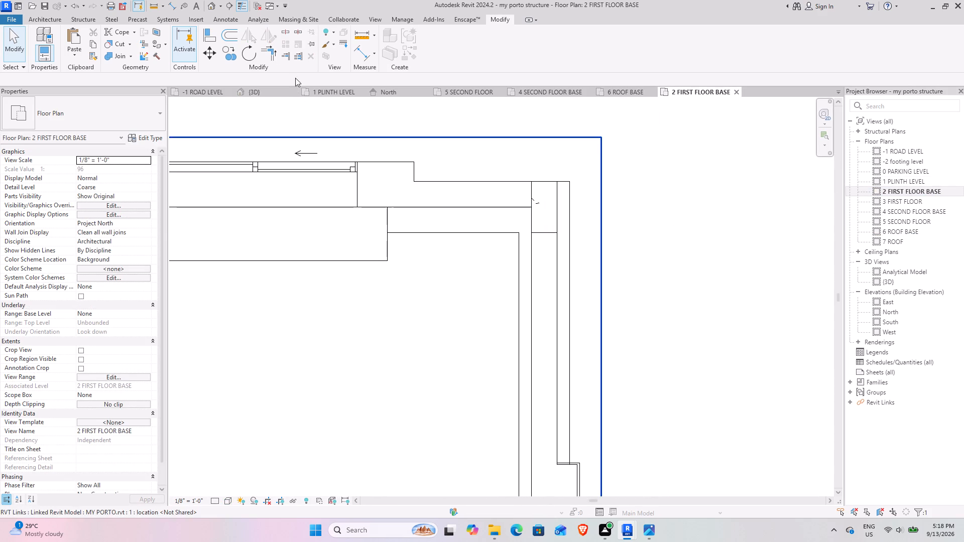
click(214, 31)
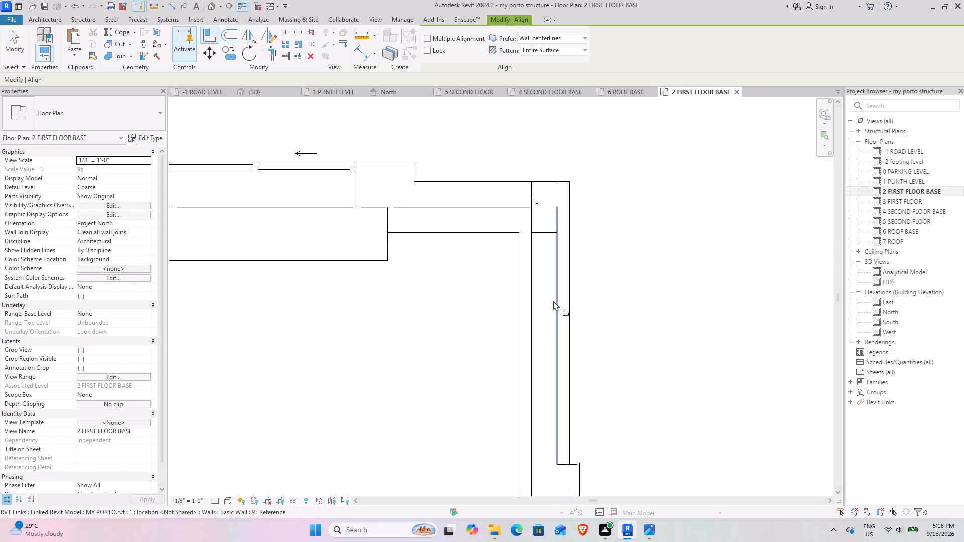
click(553, 301)
click(567, 303)
scroll(567, 303, down, 11)
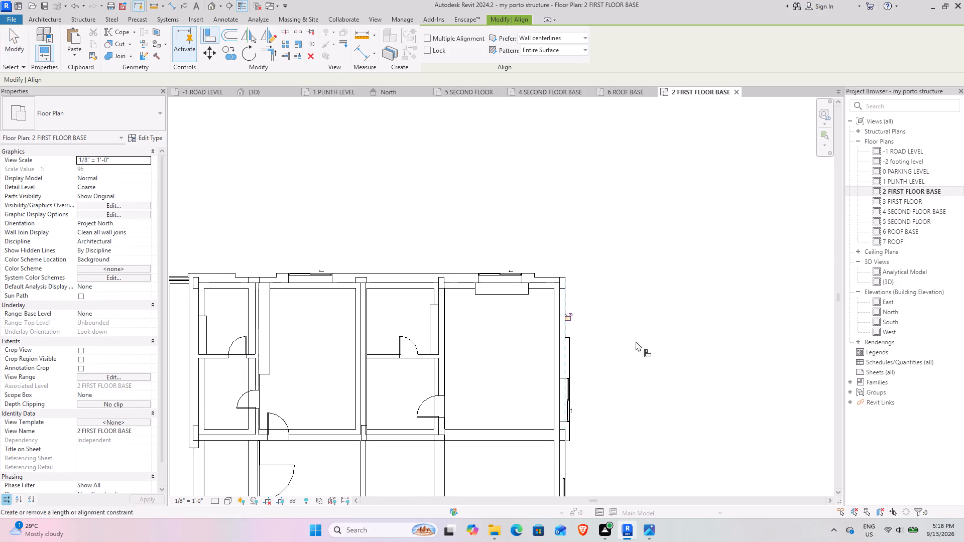
click(15, 48)
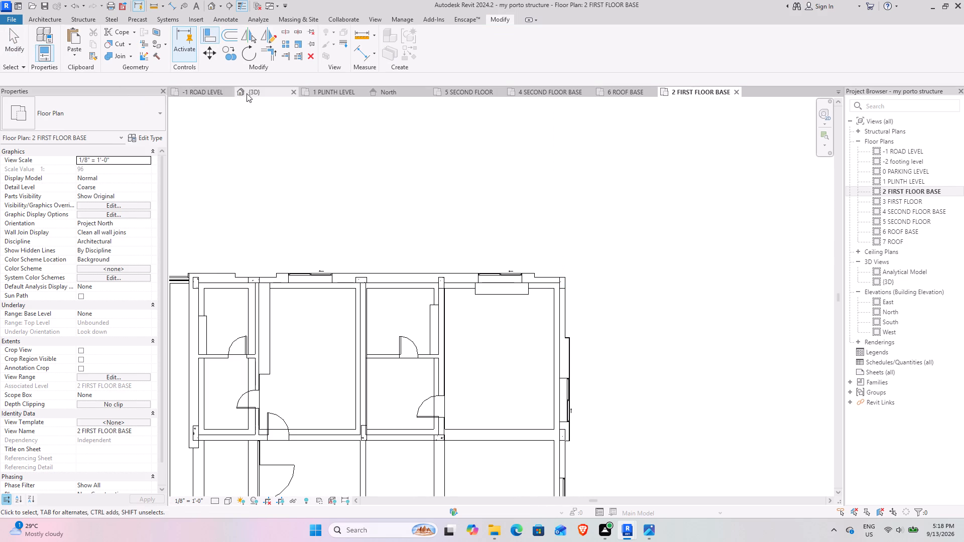
Examine the frame in the 3D view from the right side round to the left side, checking how the beams meet the columns.
click(247, 93)
scroll(513, 259, down, 12)
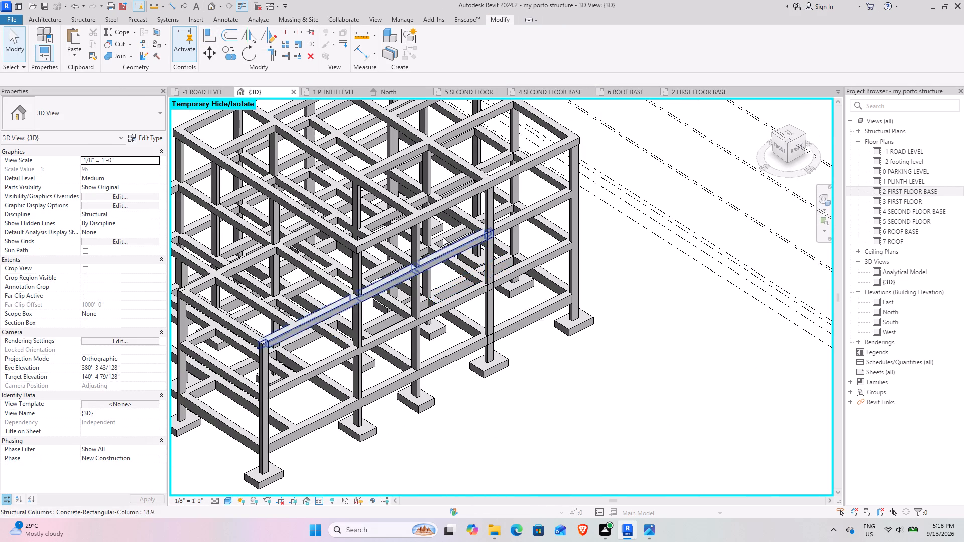
scroll(389, 268, down, 5)
shift+middle_drag(348, 283, 598, 172)
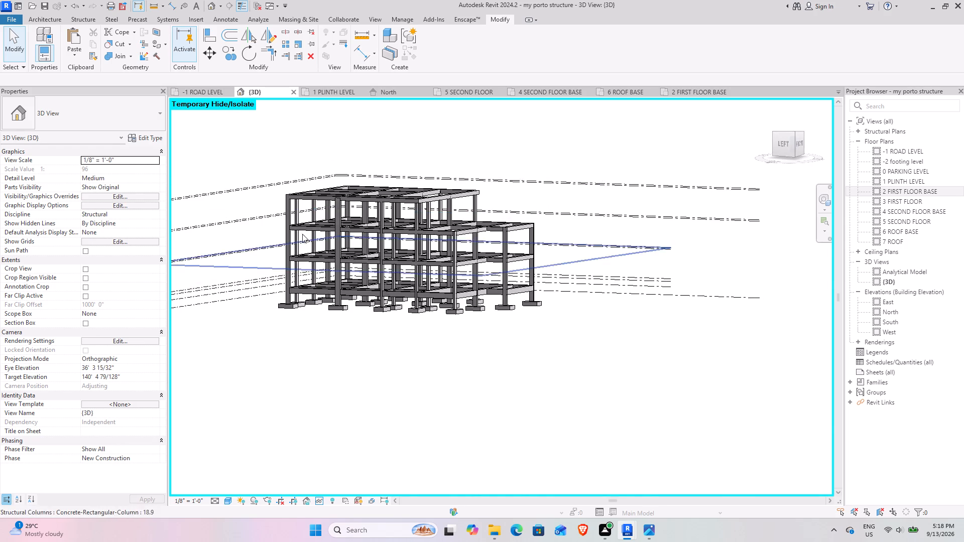
scroll(287, 221, up, 10)
shift+middle_drag(379, 309, 552, 336)
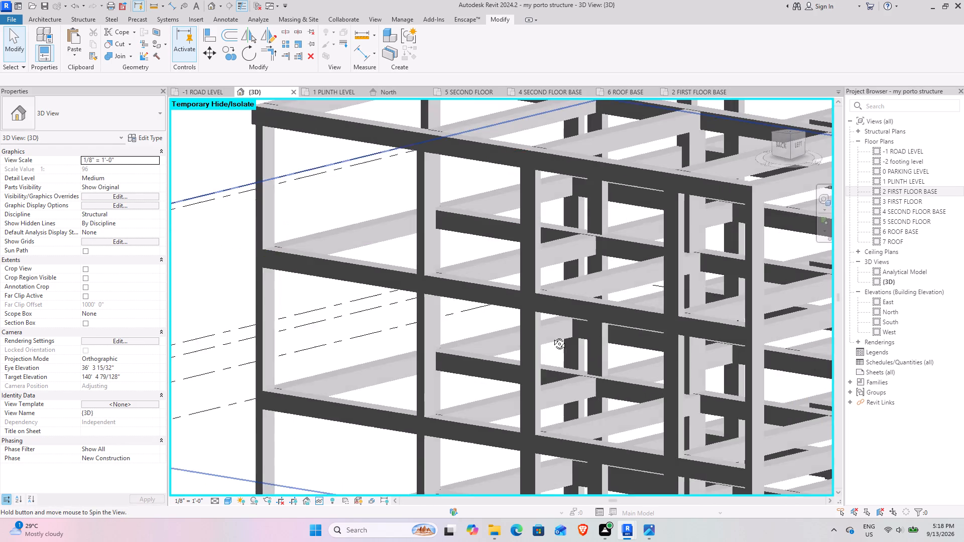
shift+middle_drag(552, 336, 449, 293)
scroll(440, 286, down, 10)
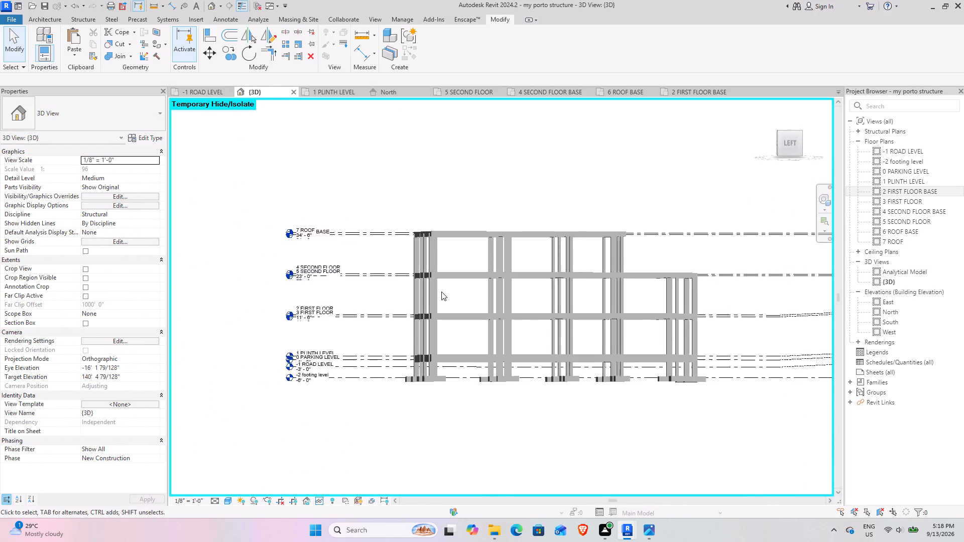
shift+middle_drag(453, 288, 350, 369)
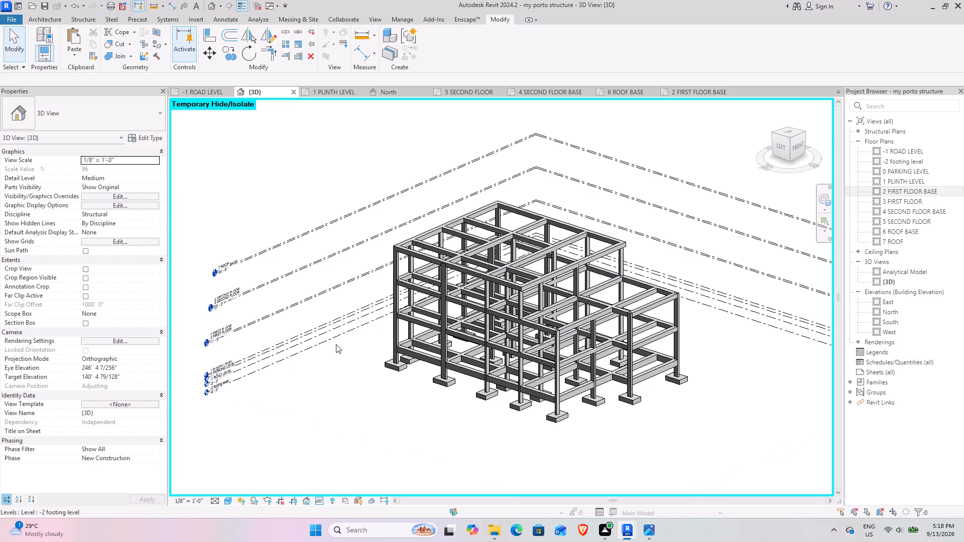
Examine the roof and floor beams from the left-front corner, from above and from the front, checking how they meet the columns.
scroll(488, 215, up, 4)
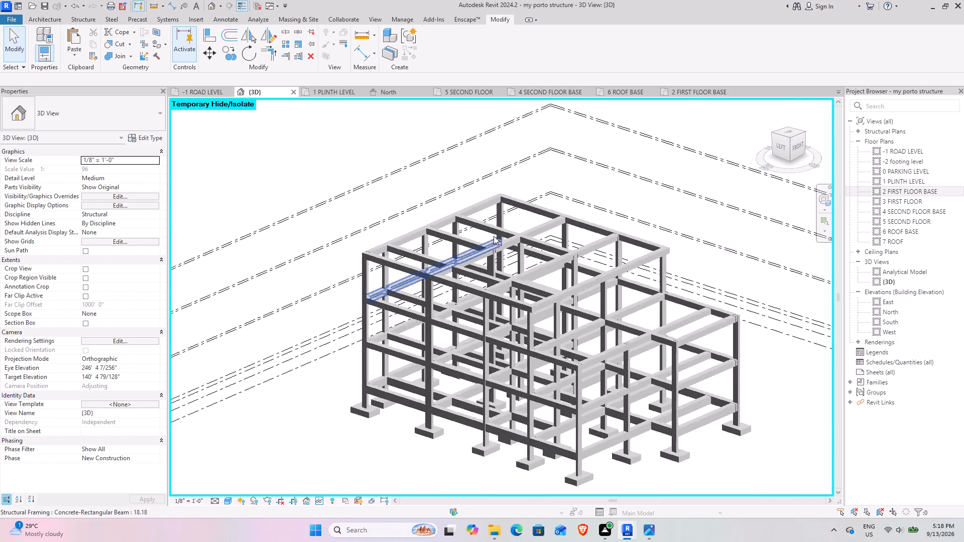
scroll(549, 323, up, 5)
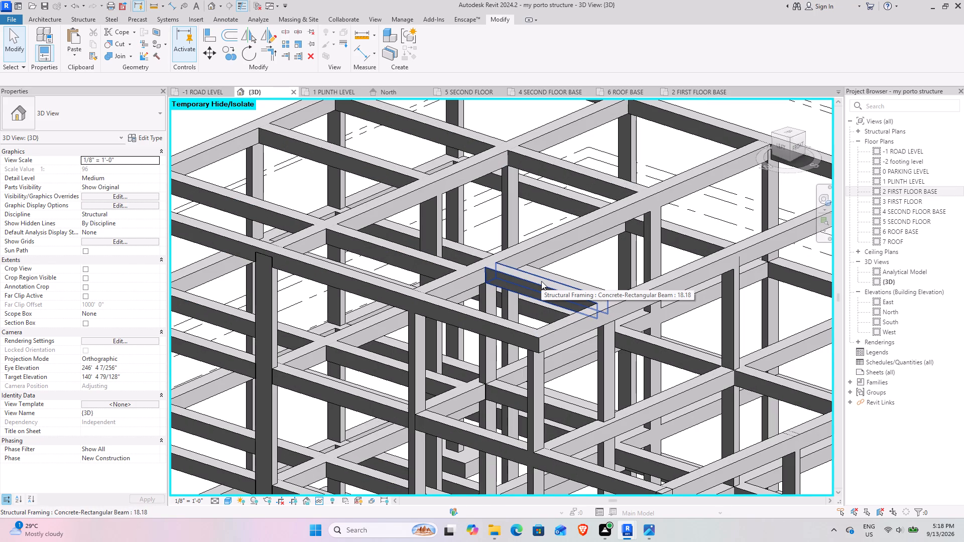
scroll(550, 280, down, 5)
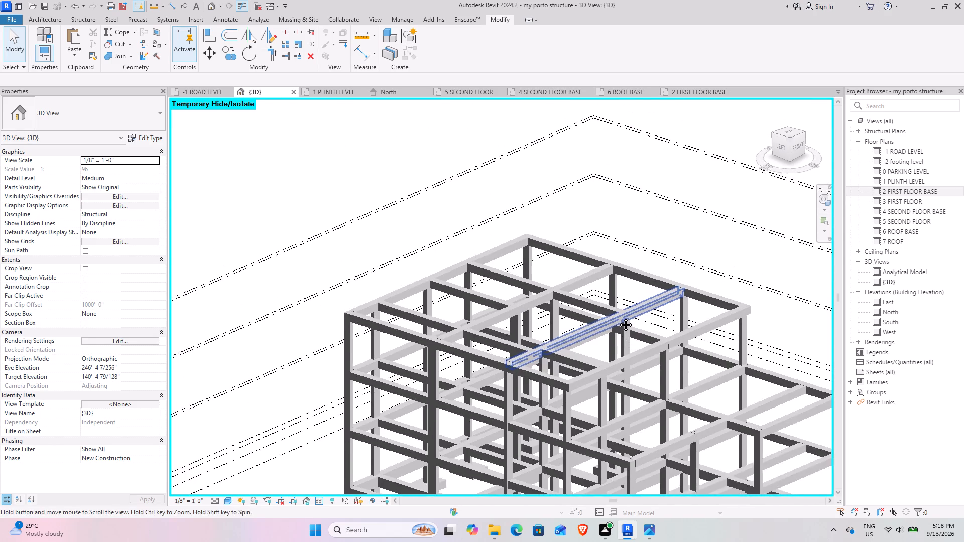
shift+middle_drag(553, 239, 518, 412)
scroll(567, 370, up, 5)
shift+middle_drag(546, 403, 679, 363)
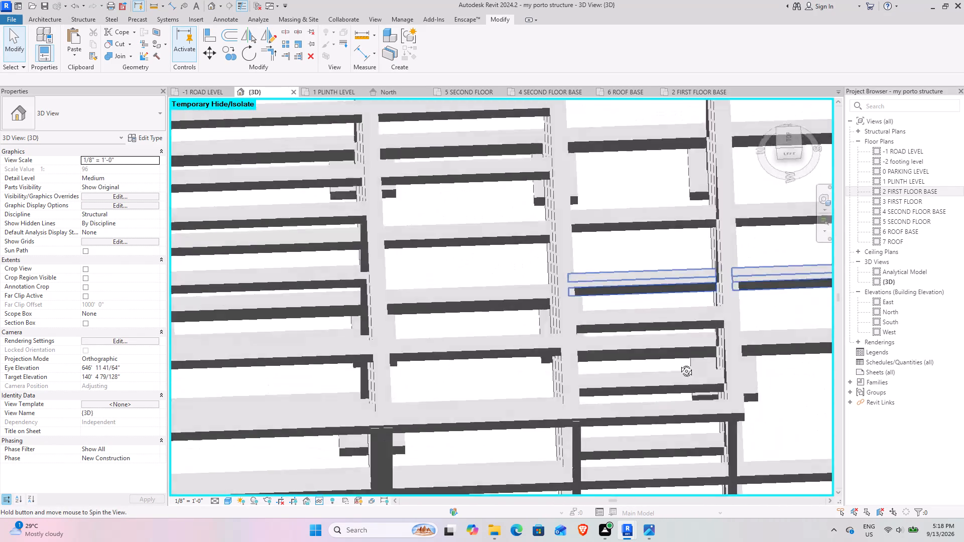
shift+middle_drag(679, 363, 592, 349)
scroll(588, 339, down, 5)
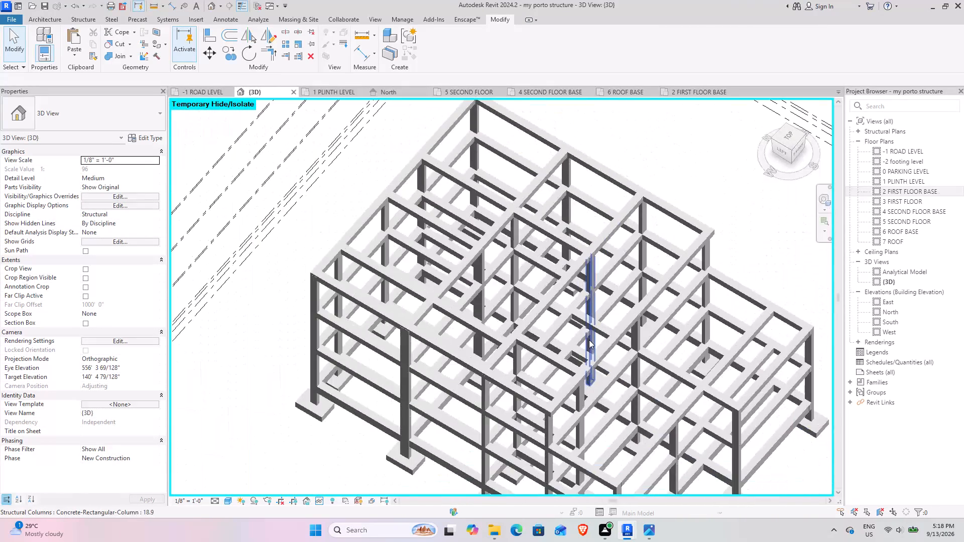
shift+middle_drag(585, 340, 525, 197)
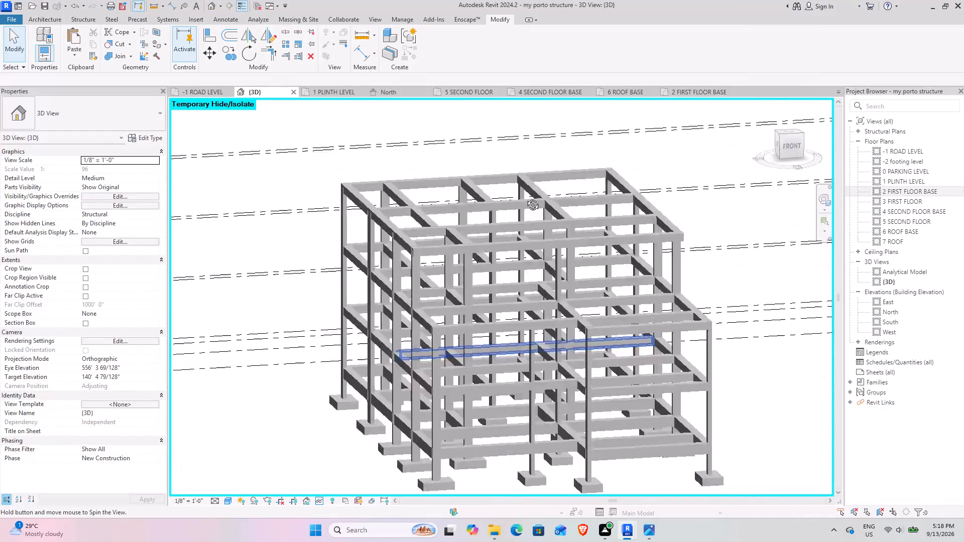
Examine the column footings and lowest beams at the frame's left-front corner in the 3D view.
shift+middle_drag(525, 197, 552, 195)
middle_drag(544, 268, 539, 188)
scroll(549, 417, up, 7)
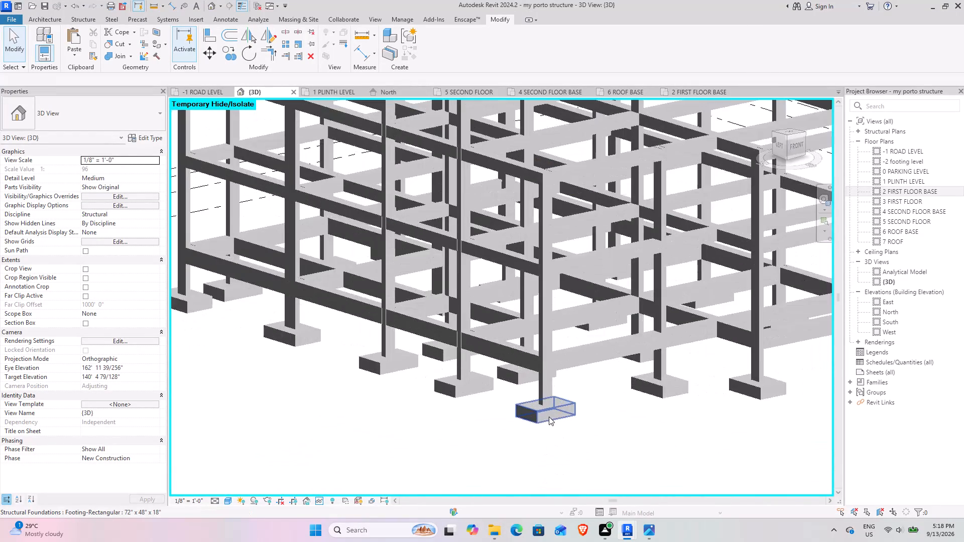
scroll(549, 417, up, 2)
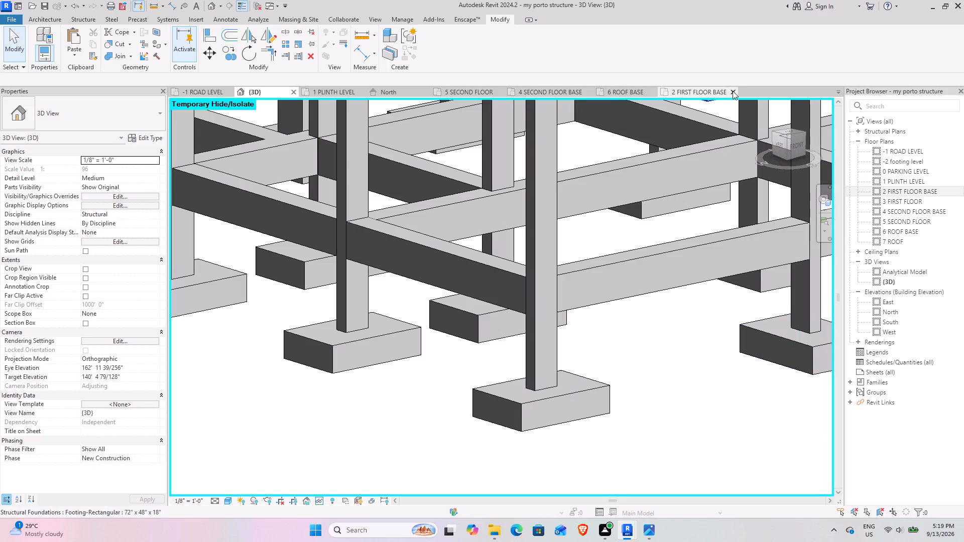
Close the 2 FIRST FLOOR BASE, 6 ROOF BASE, 4 SECOND FLOOR BASE and 5 SECOND FLOOR plan views.
click(735, 92)
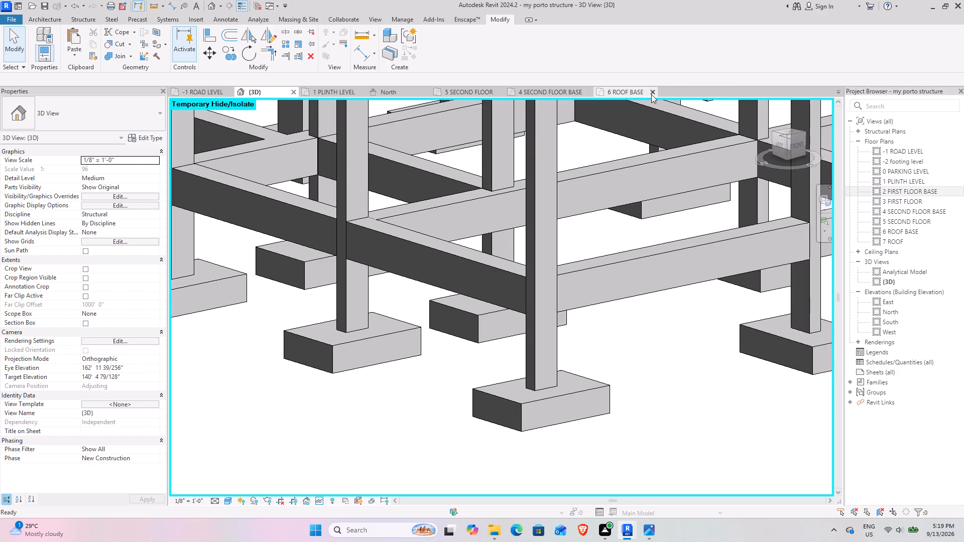
click(652, 93)
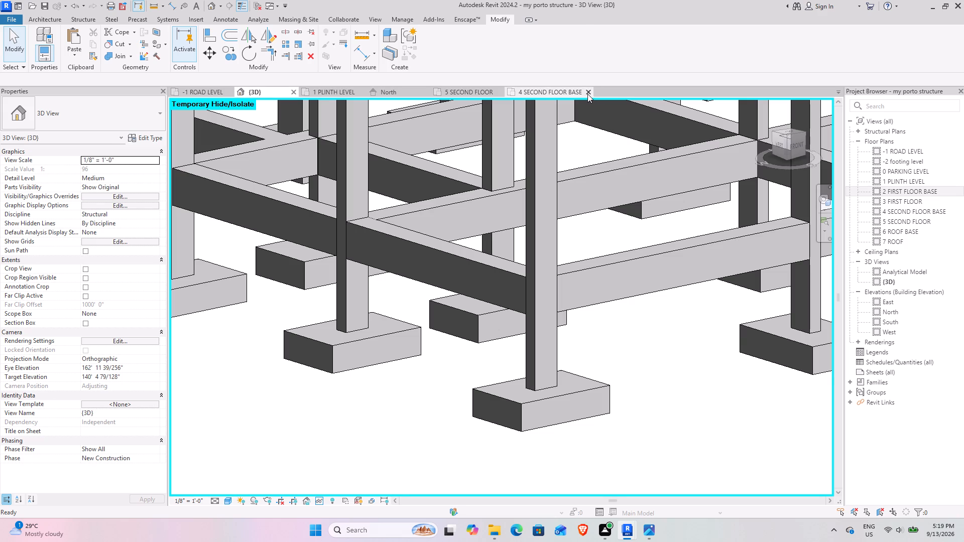
click(587, 94)
click(499, 92)
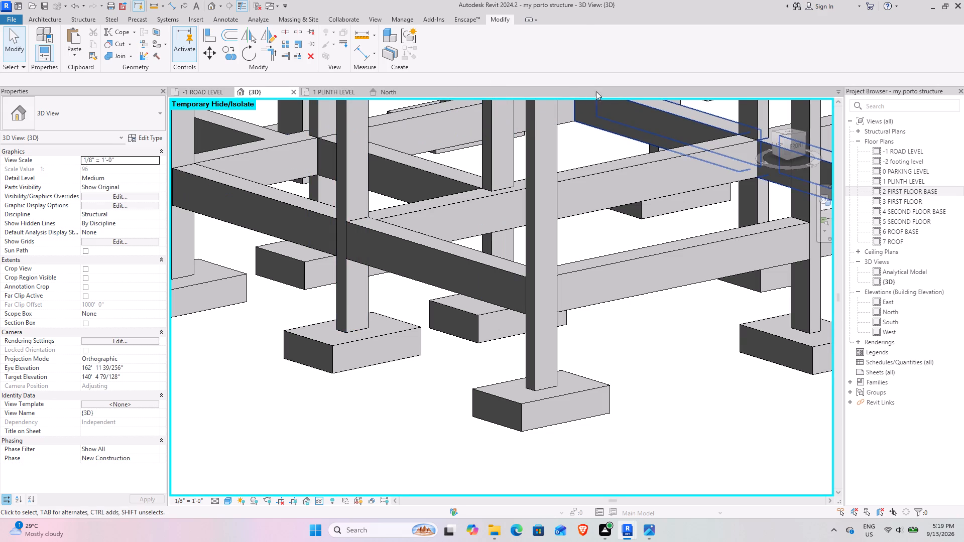
Open the -2 footing level plan and look for footings around the columns.
double_click(904, 163)
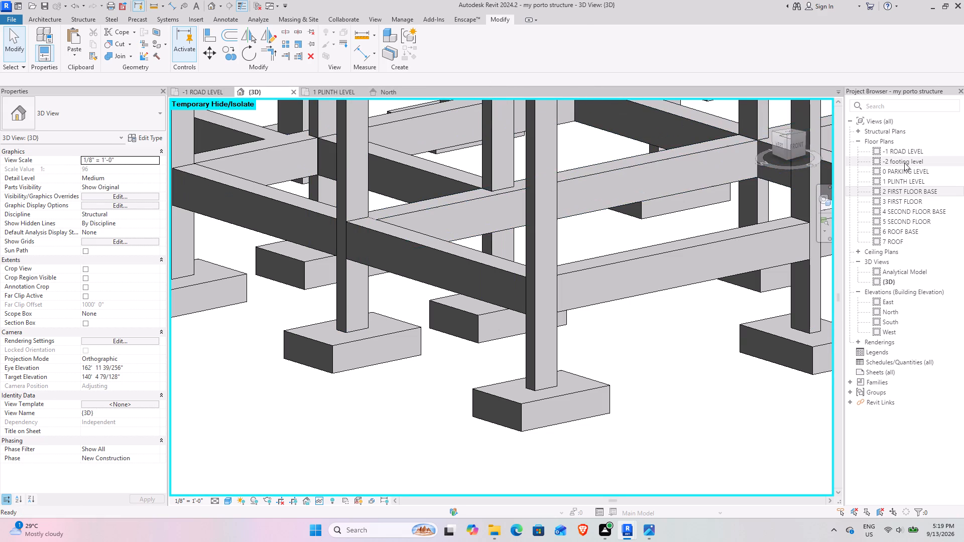
scroll(333, 308, up, 14)
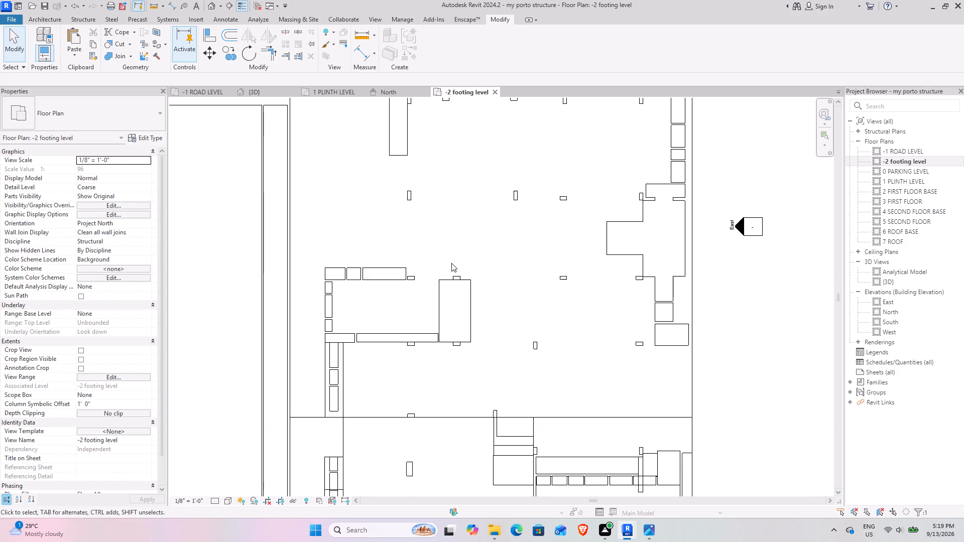
scroll(451, 263, up, 6)
middle_drag(408, 200, 429, 255)
middle_drag(437, 198, 450, 235)
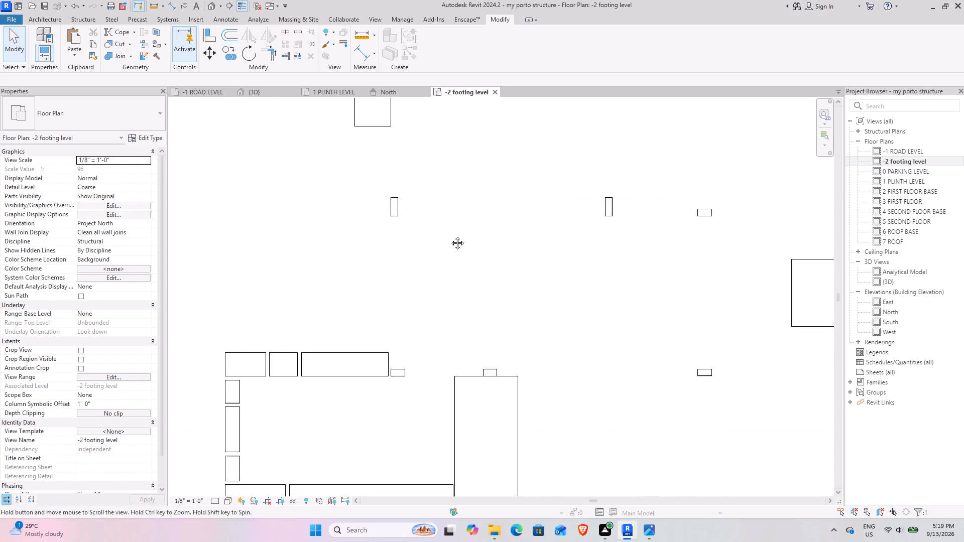
middle_drag(450, 235, 456, 311)
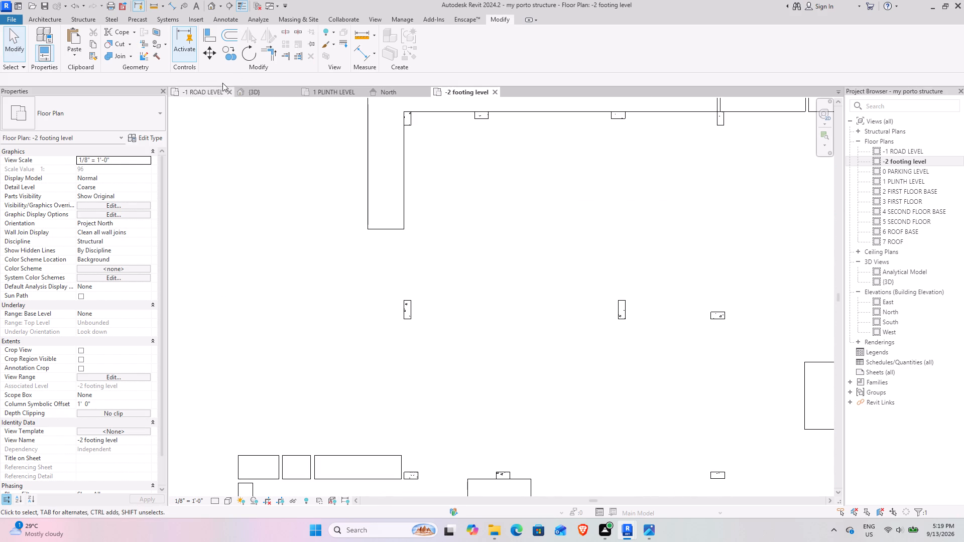
Inspect the properties of a rectangular footing on the frame's left side in the 3D view.
click(261, 89)
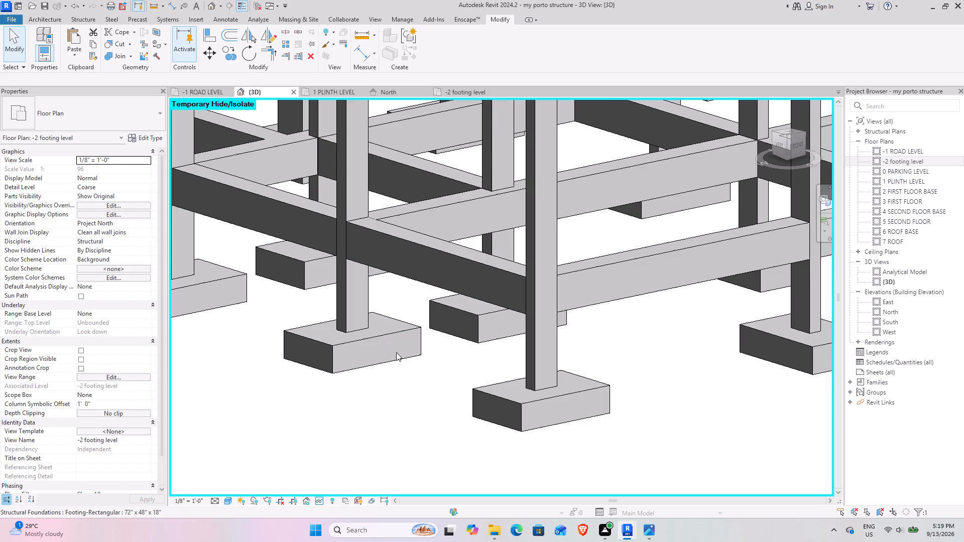
click(381, 337)
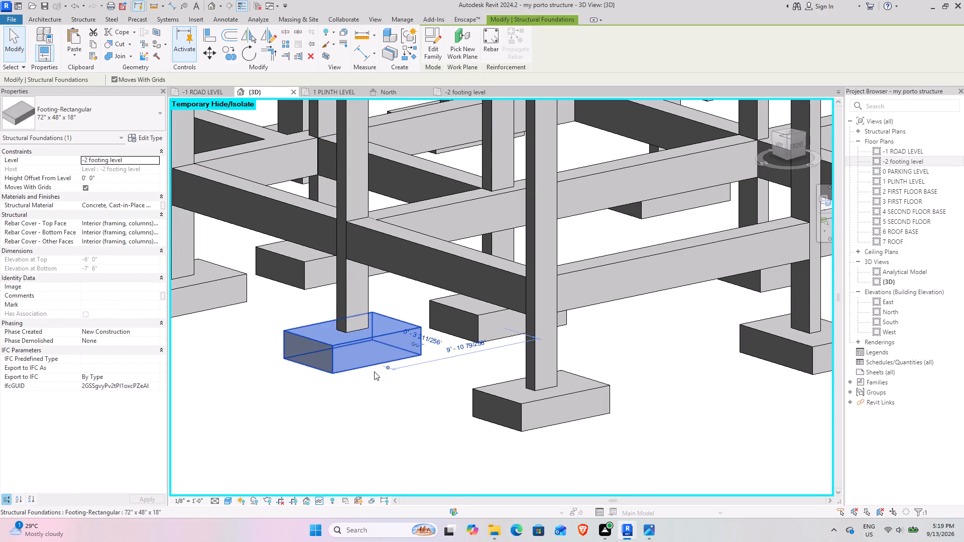
scroll(371, 368, up, 4)
scroll(371, 368, down, 4)
middle_drag(369, 368, 494, 330)
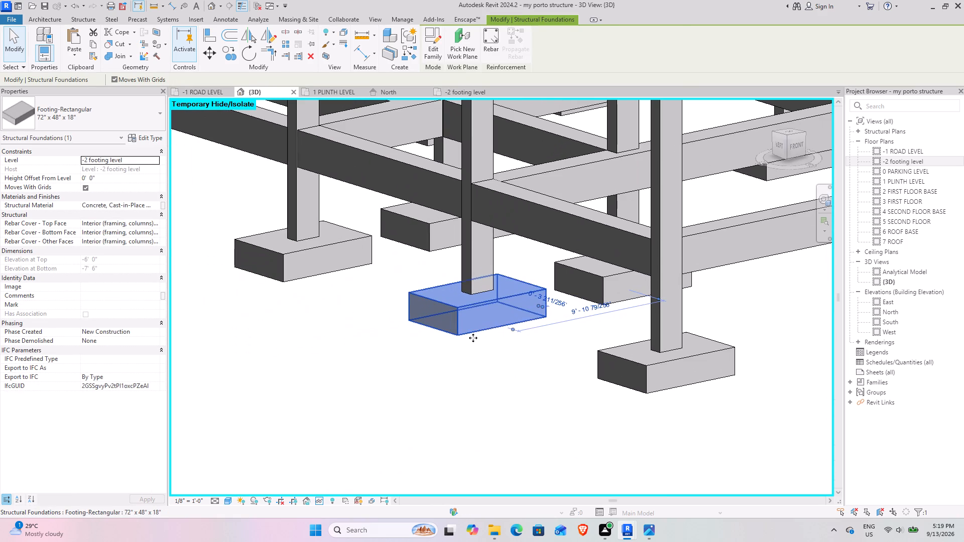
click(455, 387)
scroll(449, 367, down, 4)
On the -2 footing level plan, draw a building section just outside the rear-left corner column, facing inward, with a far clip of about 6' 8".
click(463, 92)
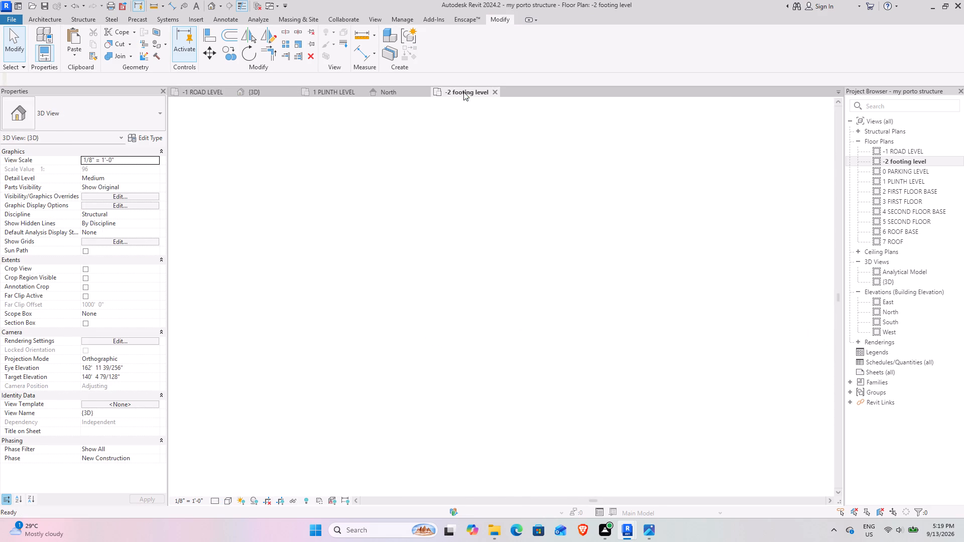
scroll(429, 264, down, 5)
middle_drag(433, 270, 416, 323)
scroll(399, 300, up, 4)
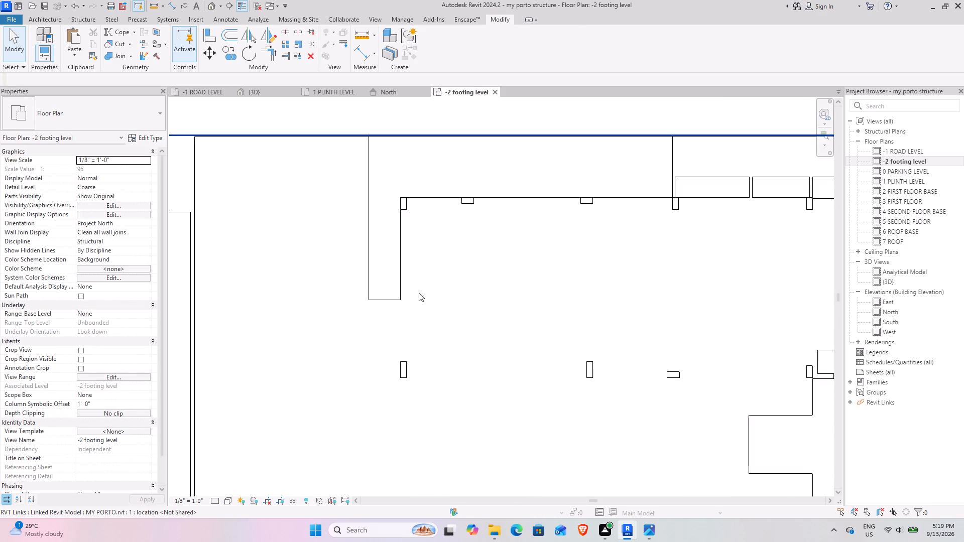
middle_drag(442, 282, 402, 350)
scroll(344, 245, up, 9)
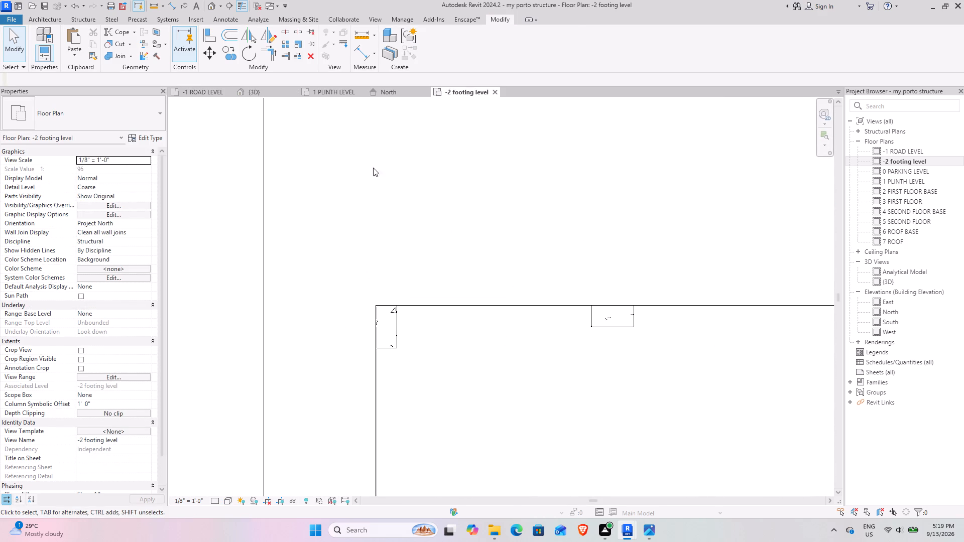
click(227, 5)
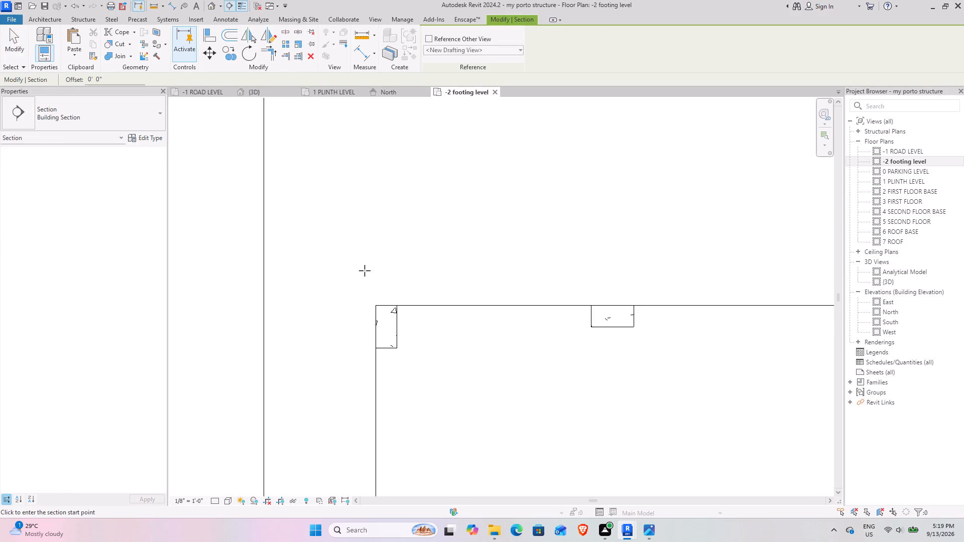
click(365, 270)
click(359, 406)
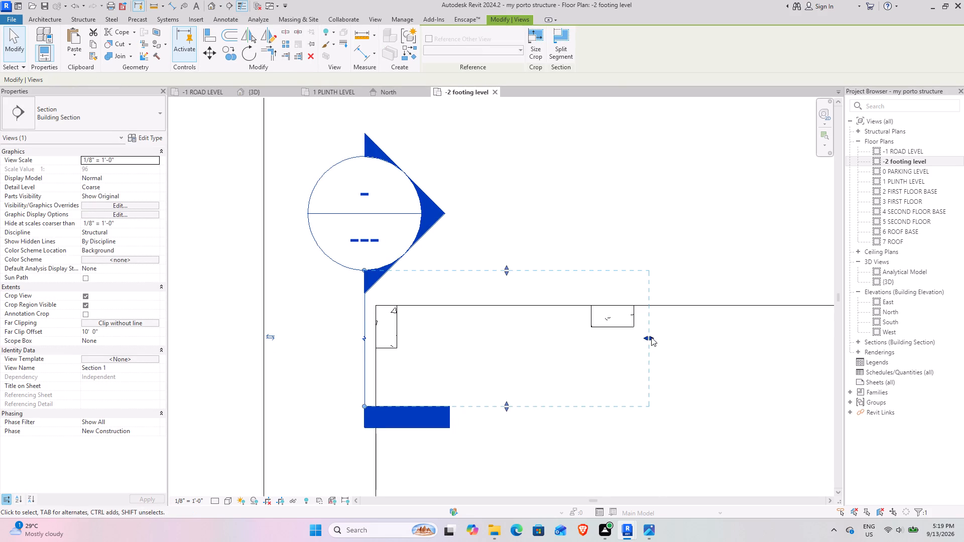
drag(645, 337, 550, 337)
Open the new section's view and lower the top of its crop region to just above -1 ROAD LEVEL.
right_click(354, 312)
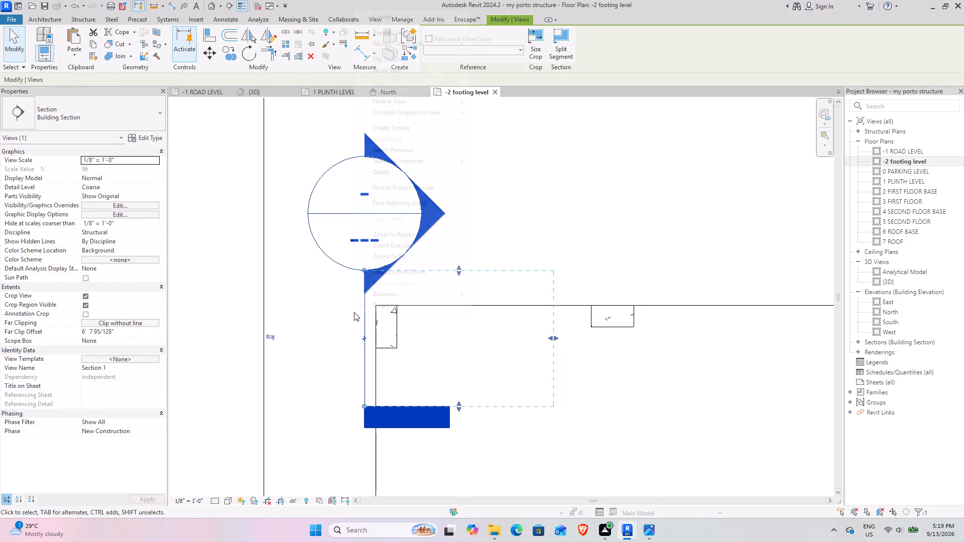
click(400, 72)
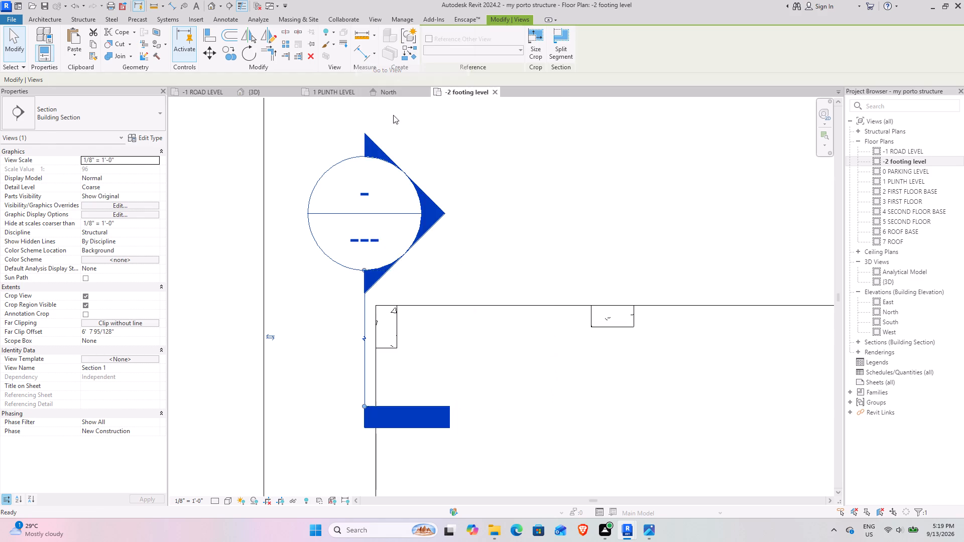
middle_drag(488, 456, 397, 351)
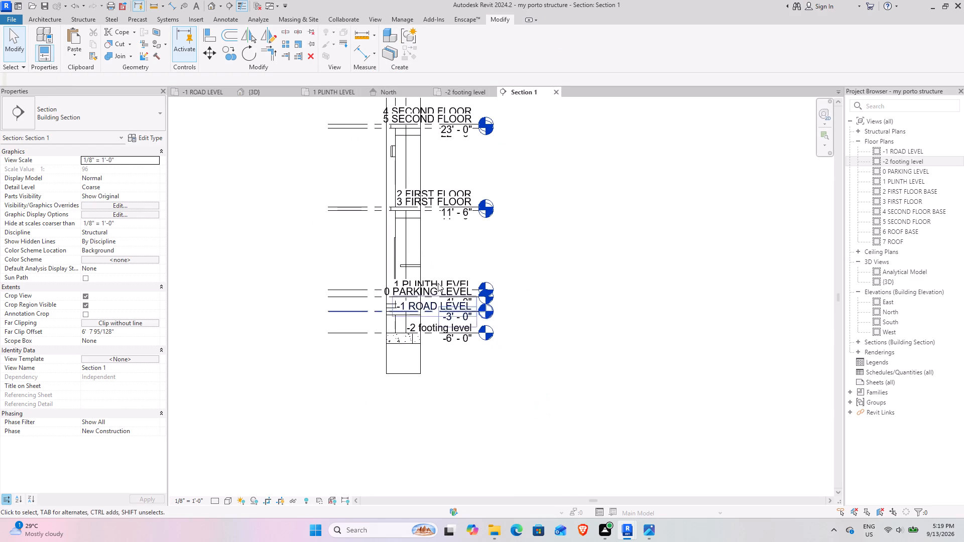
middle_drag(436, 277, 432, 354)
click(415, 155)
middle_drag(409, 140, 413, 236)
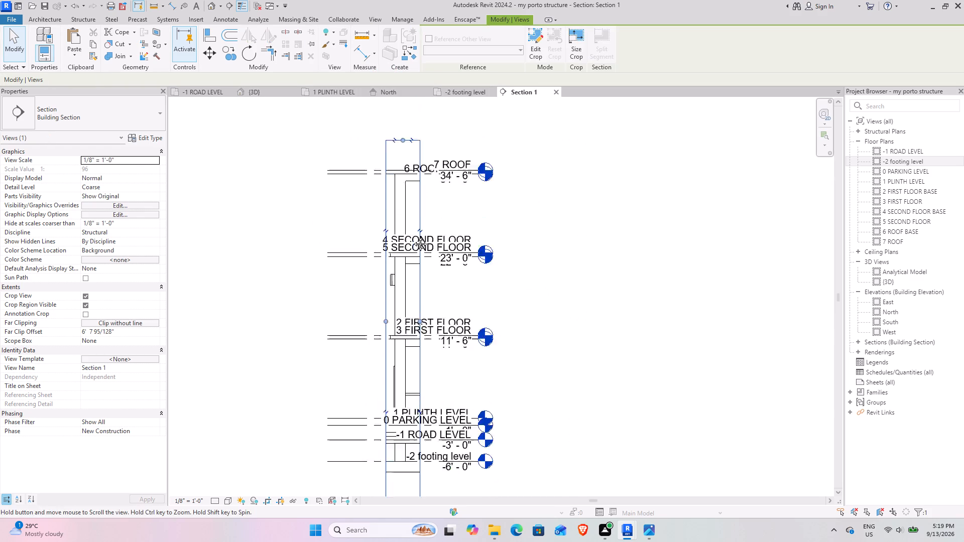
middle_drag(413, 236, 412, 242)
drag(400, 190, 406, 486)
Widen the section's crop region on both sides so that it extends past the ends of the footing.
middle_drag(422, 456, 412, 417)
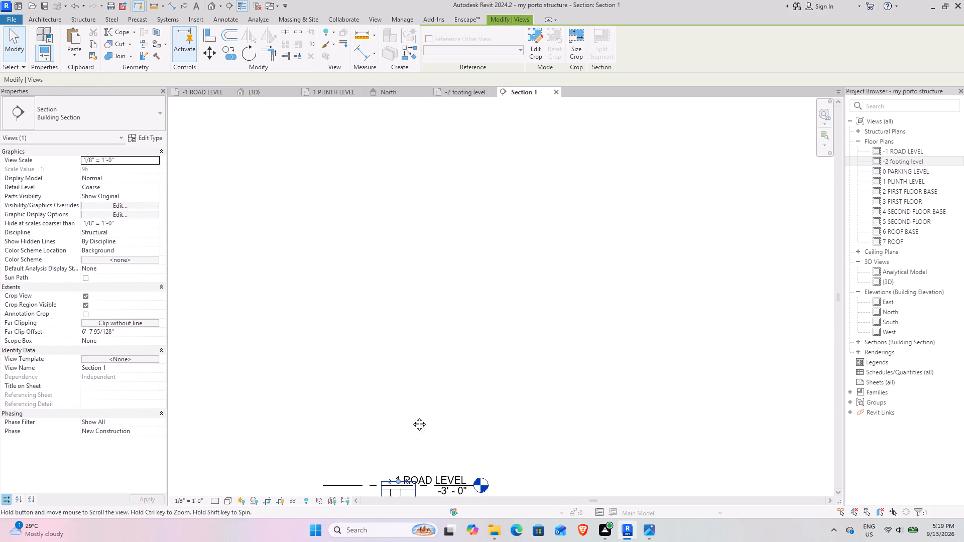
middle_drag(412, 417, 416, 247)
scroll(405, 357, up, 12)
middle_drag(382, 287, 414, 367)
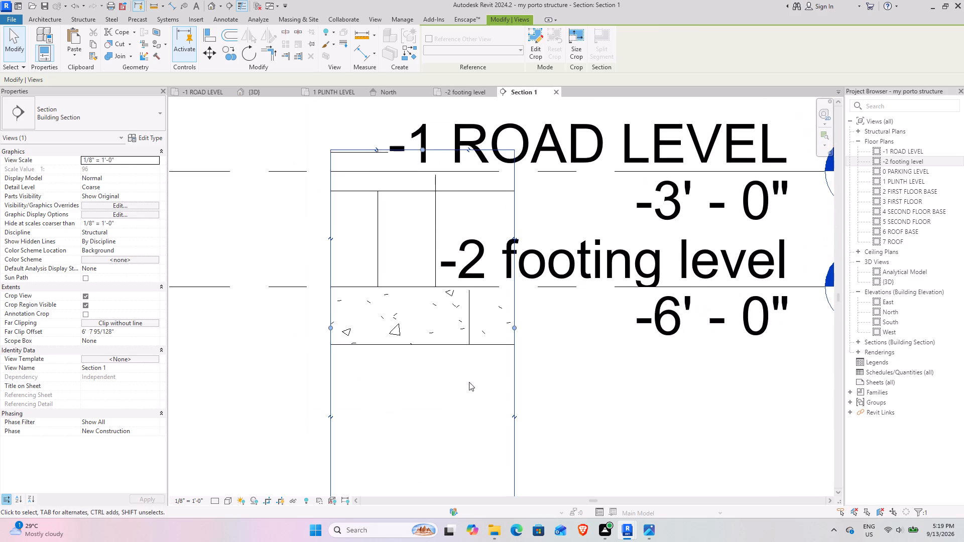
drag(516, 326, 549, 326)
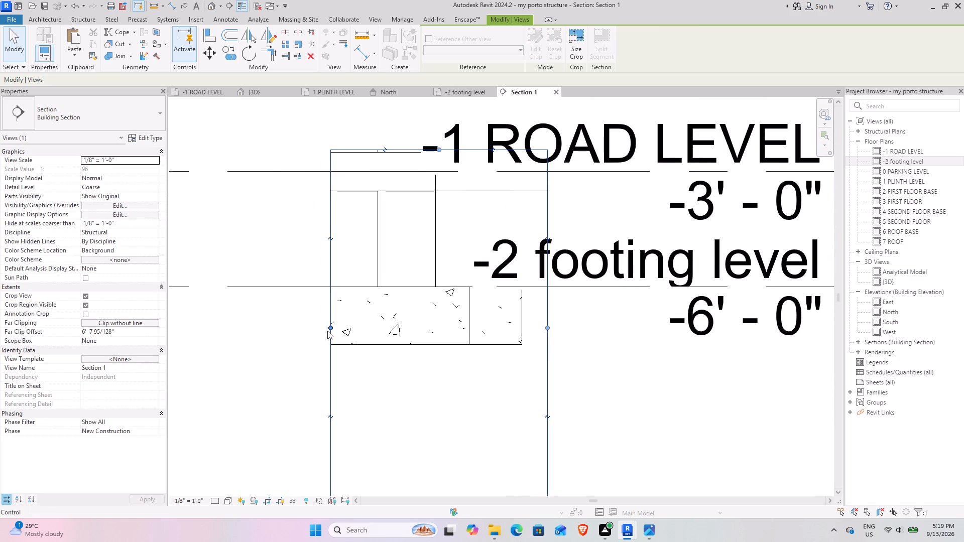
drag(330, 327, 291, 318)
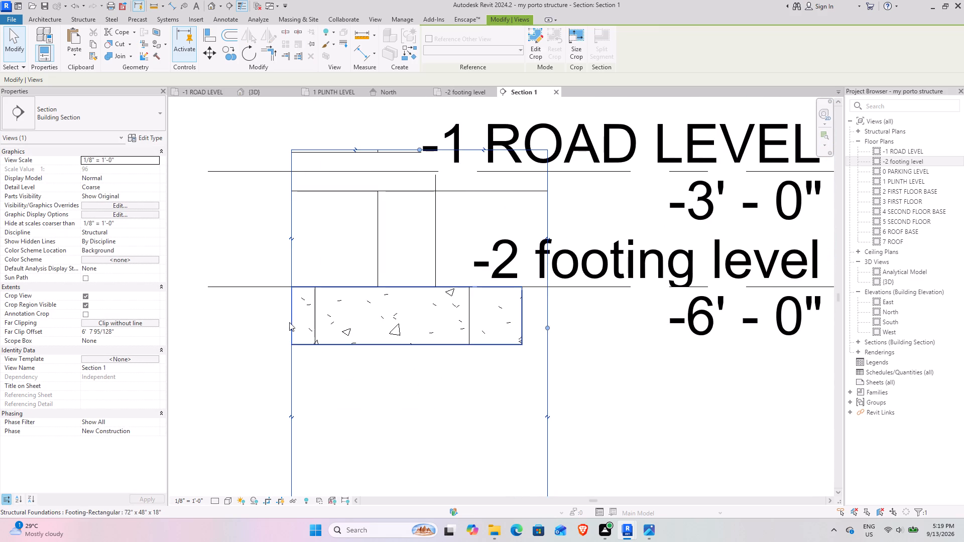
drag(291, 328, 230, 318)
middle_drag(352, 372, 436, 397)
click(573, 413)
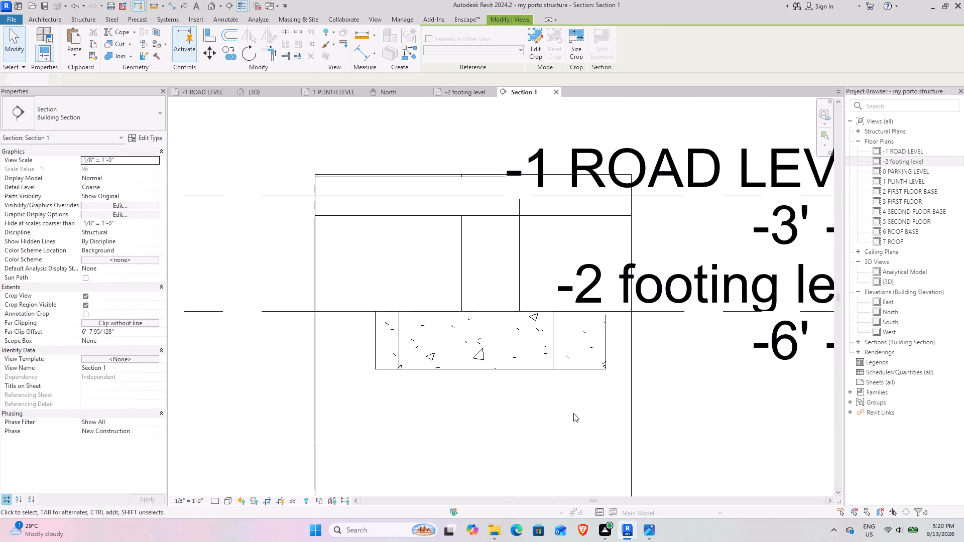
Select the rectangular footing in the section and examine it beneath its corner column in the 3D view.
click(573, 370)
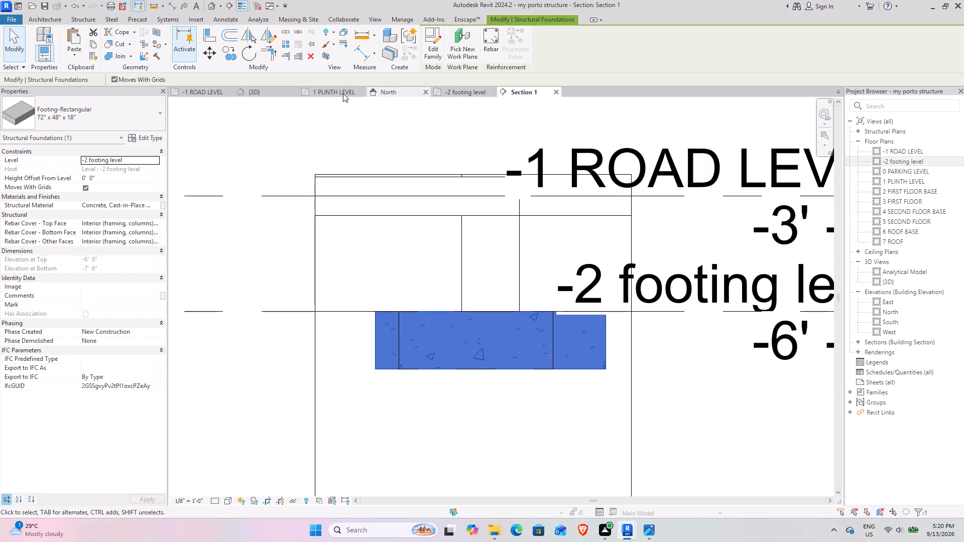
click(265, 93)
middle_drag(356, 301, 662, 372)
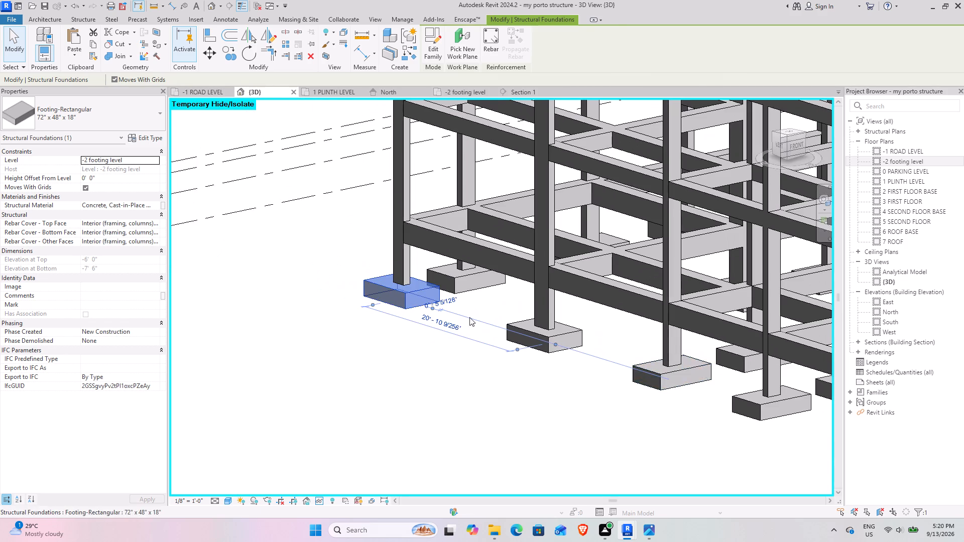
scroll(432, 297, up, 8)
middle_drag(518, 273, 530, 378)
scroll(529, 379, down, 6)
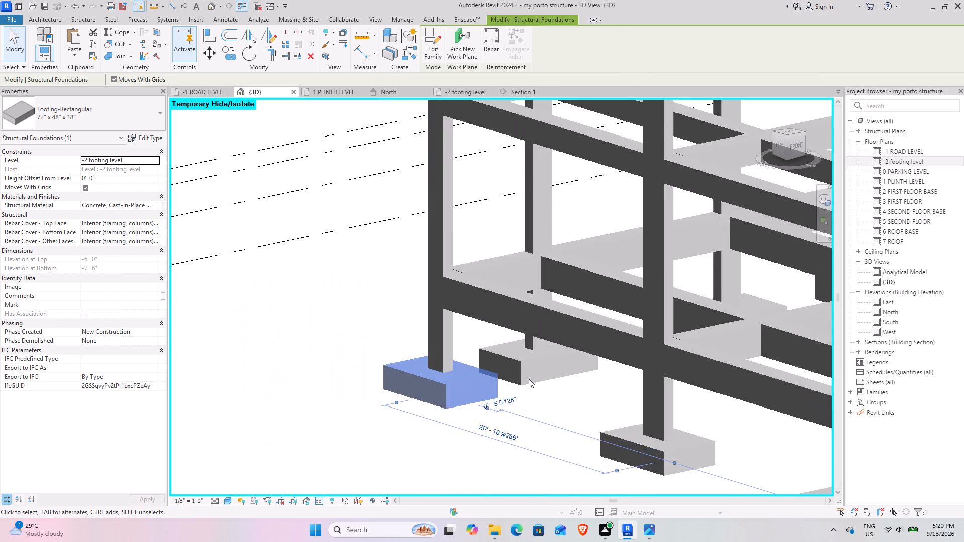
scroll(529, 379, down, 3)
Examine the frame's rear-left corner and left side in the 3D view, checking how the beams meet the columns and footings.
shift+middle_drag(531, 387, 757, 389)
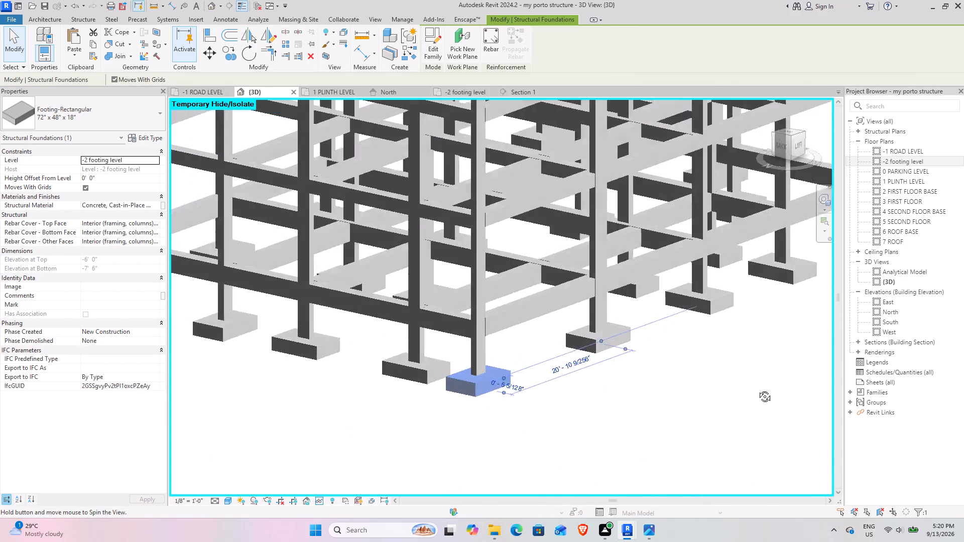
shift+middle_drag(757, 389, 724, 462)
scroll(697, 430, down, 5)
shift+middle_drag(701, 433, 638, 427)
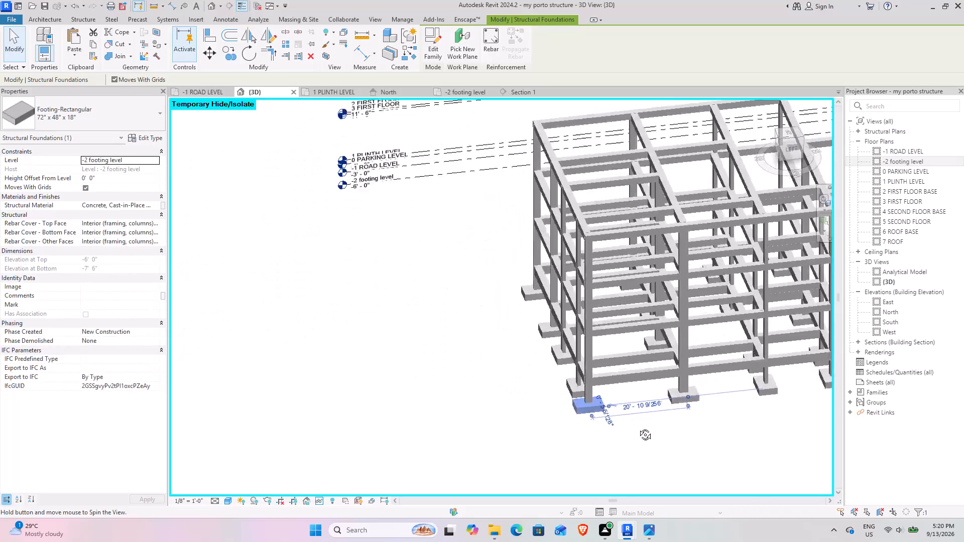
shift+middle_drag(638, 427, 724, 420)
scroll(614, 363, up, 4)
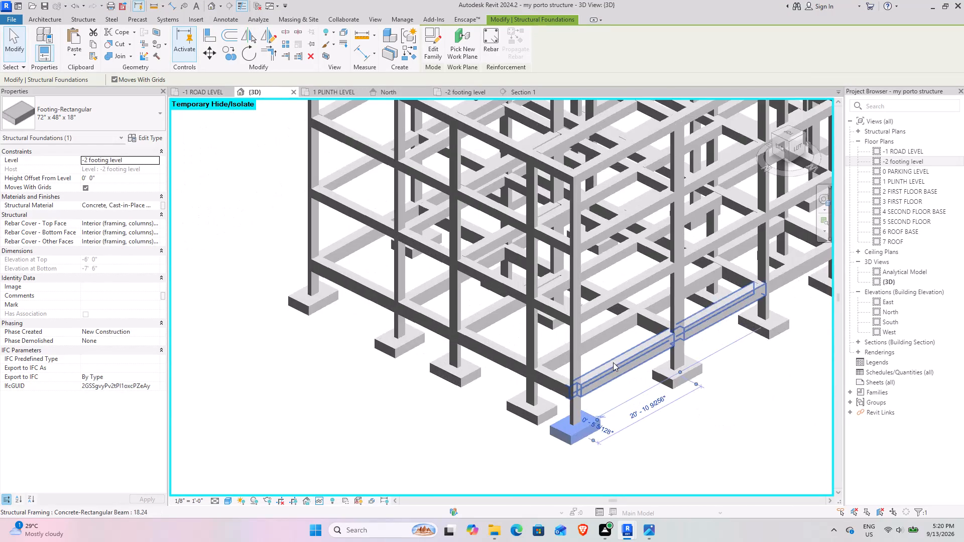
scroll(611, 365, up, 4)
scroll(611, 365, down, 3)
middle_drag(573, 396, 570, 354)
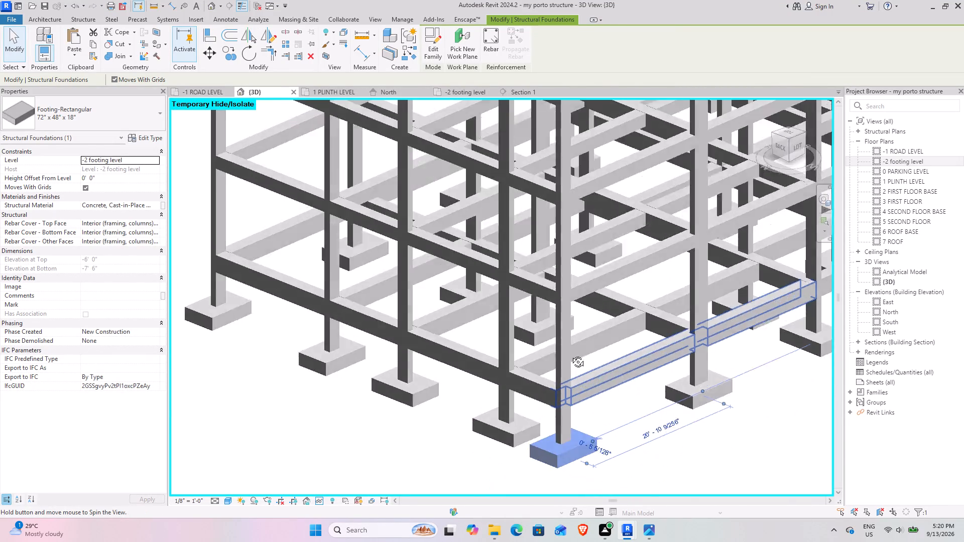
middle_drag(570, 354, 445, 347)
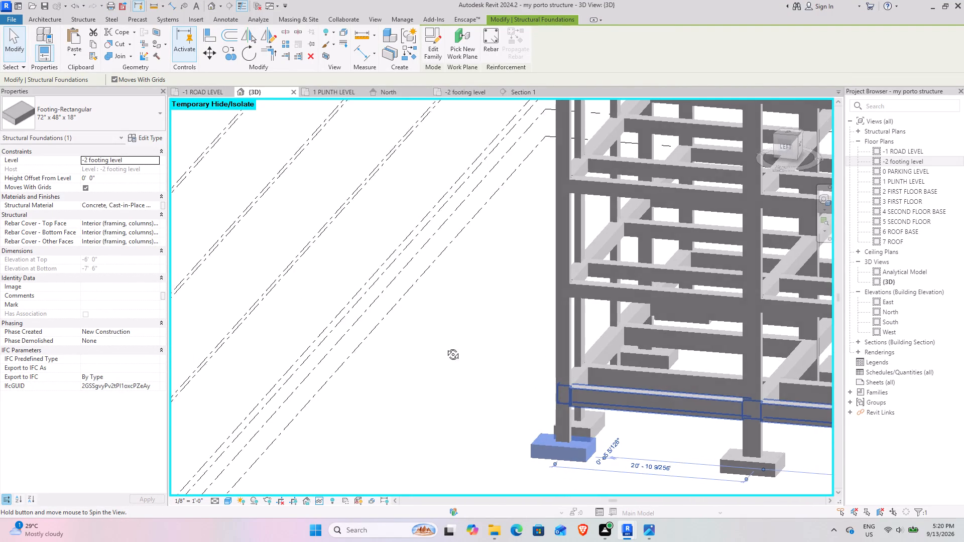
middle_drag(445, 347, 461, 341)
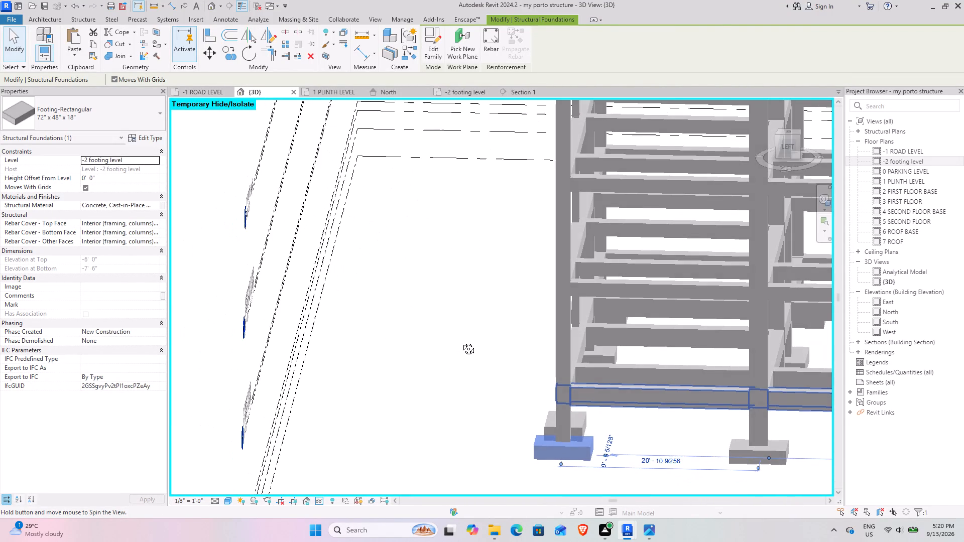
middle_drag(461, 341, 443, 336)
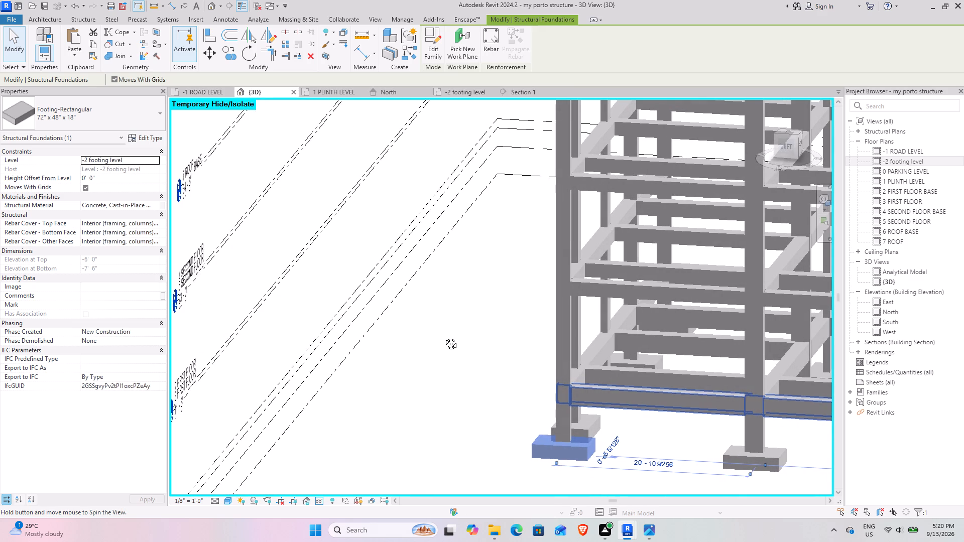
middle_drag(443, 336, 419, 349)
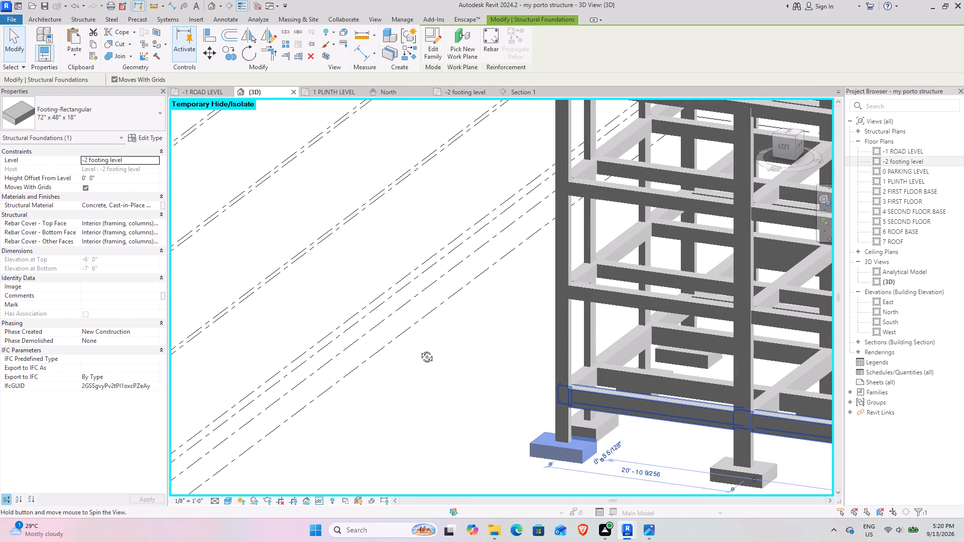
middle_drag(419, 349, 427, 380)
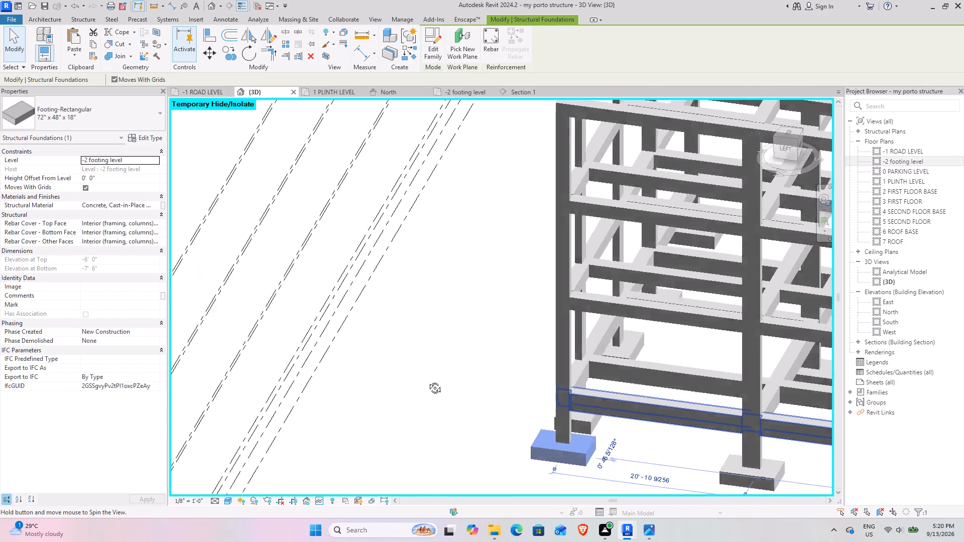
middle_drag(427, 380, 415, 375)
scroll(620, 253, up, 4)
scroll(566, 280, up, 4)
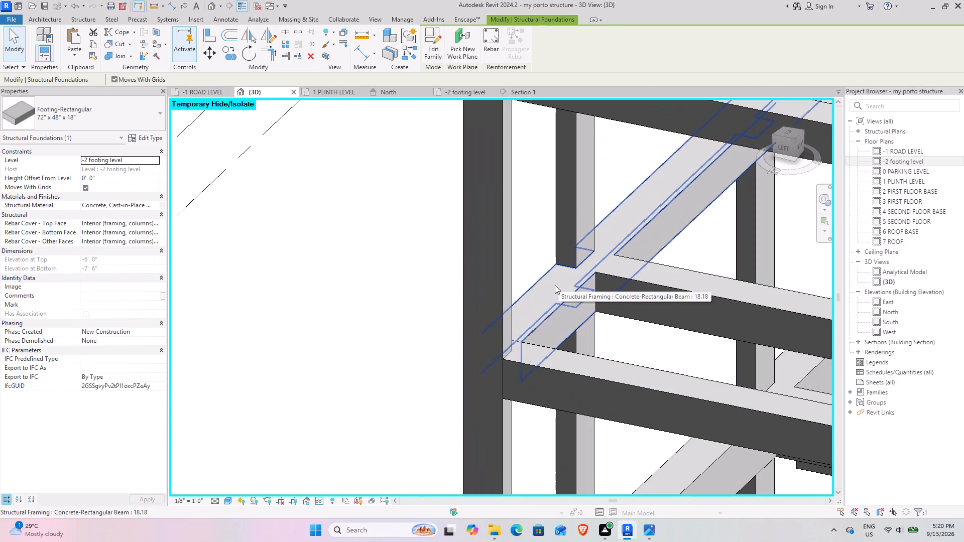
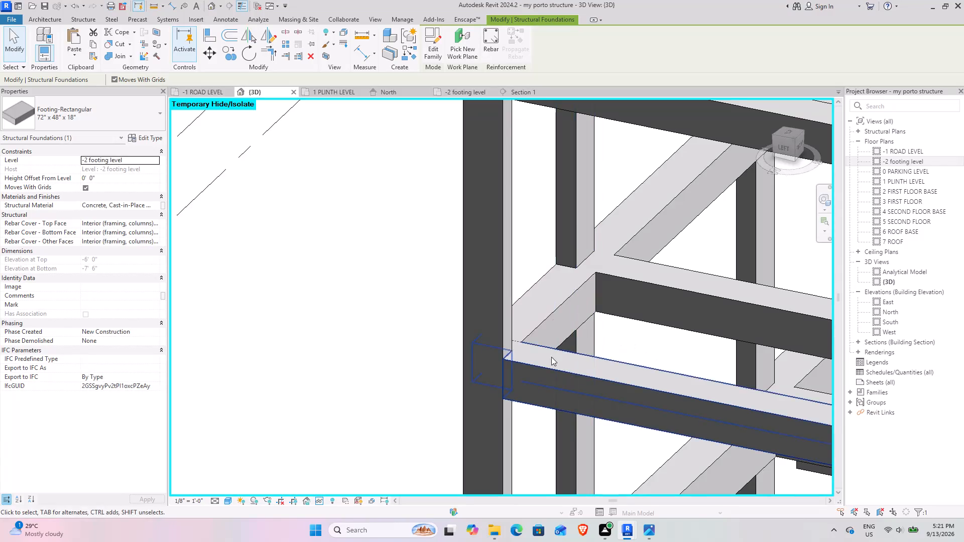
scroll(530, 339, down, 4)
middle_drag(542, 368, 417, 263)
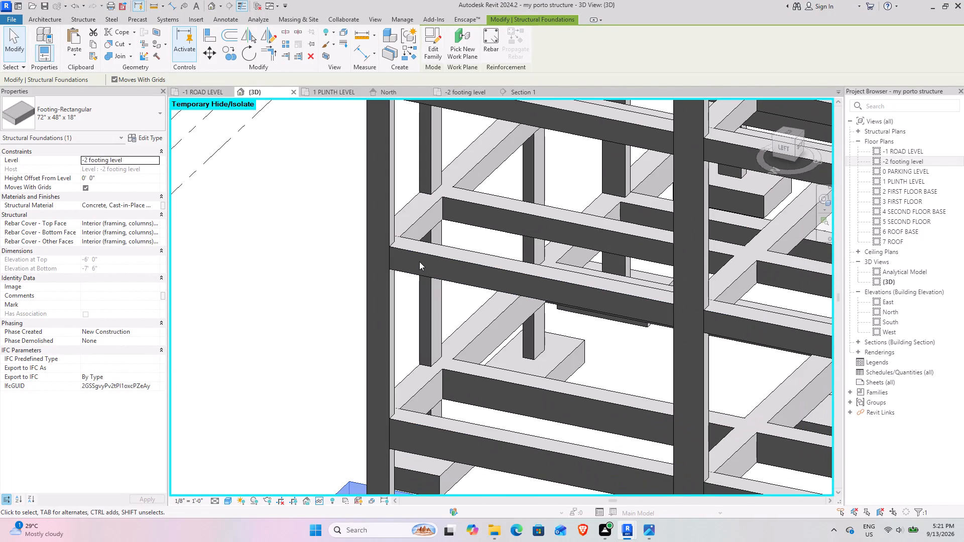
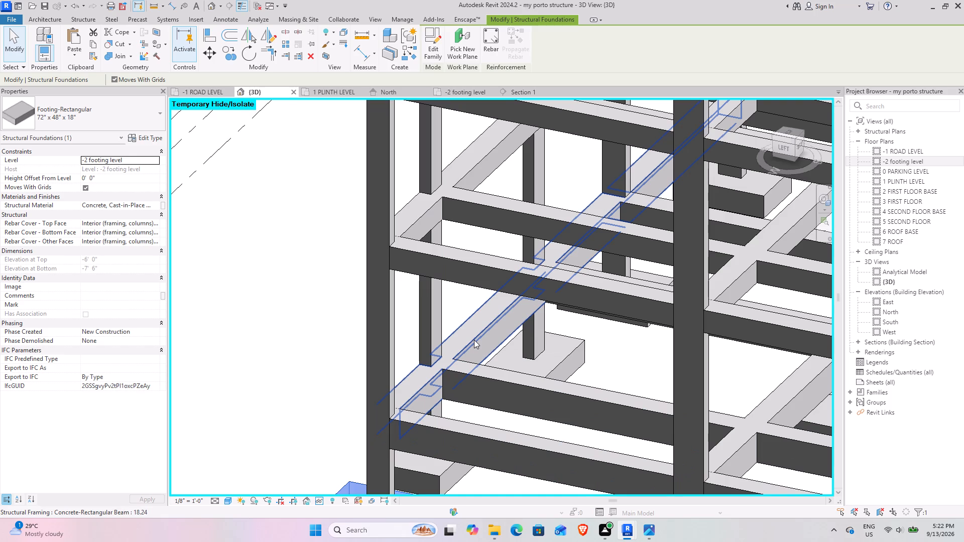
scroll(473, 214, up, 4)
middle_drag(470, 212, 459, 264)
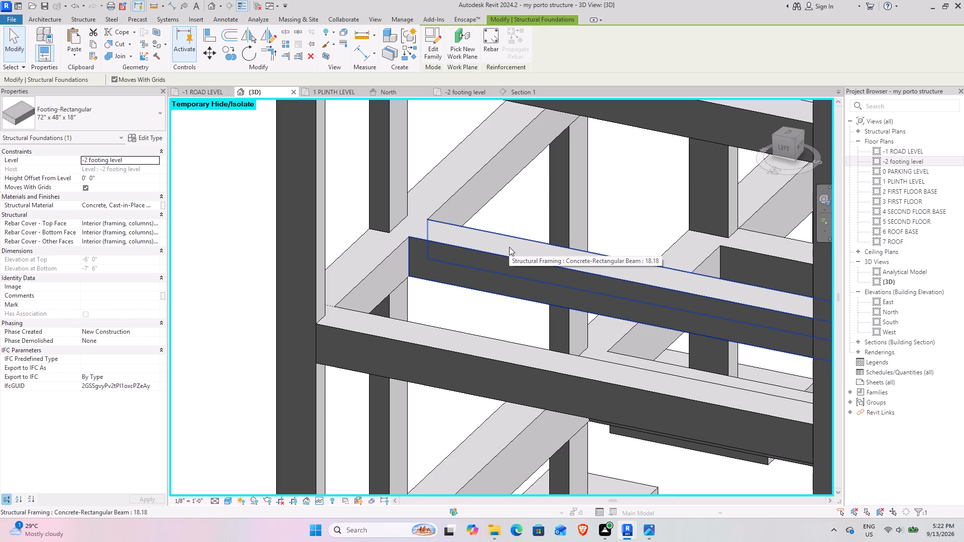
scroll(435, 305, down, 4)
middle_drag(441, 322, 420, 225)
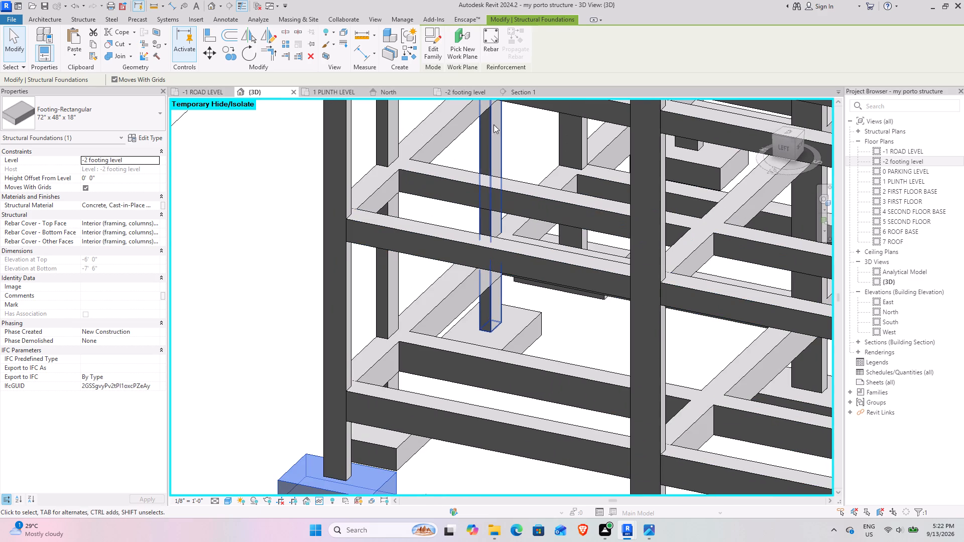
In the -2 footing level plan, shorten Section 1's far clip to about 1' 2 1/2", just past the corner column, and open the section.
click(535, 91)
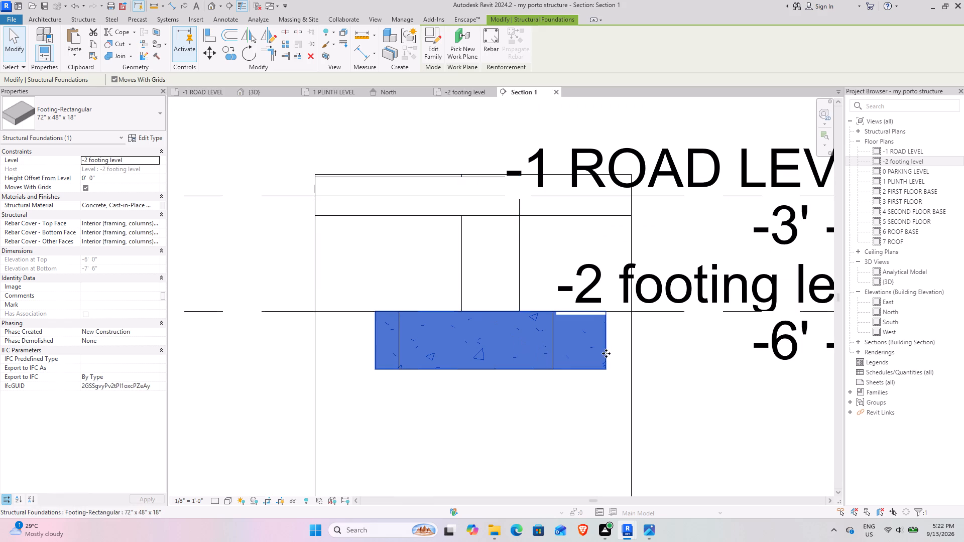
click(460, 92)
click(403, 423)
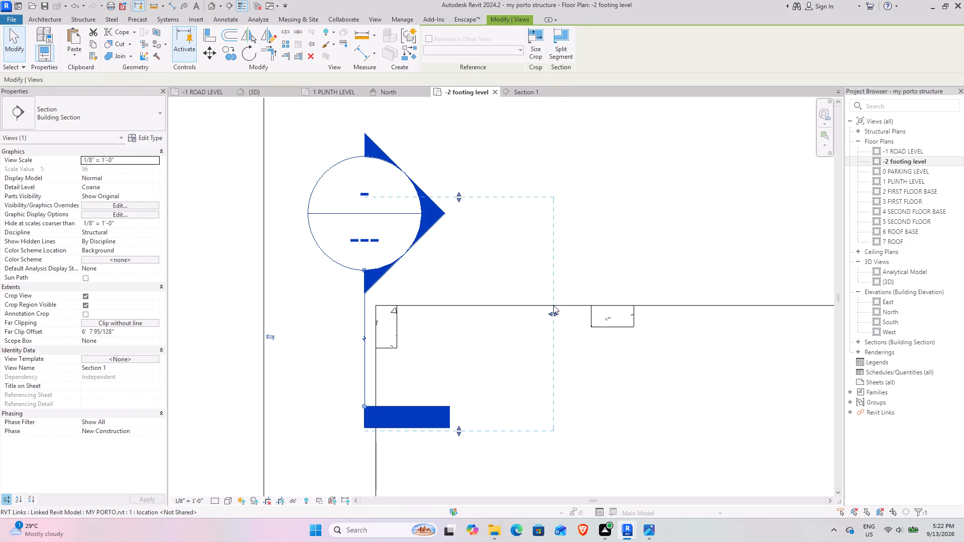
drag(551, 313, 396, 329)
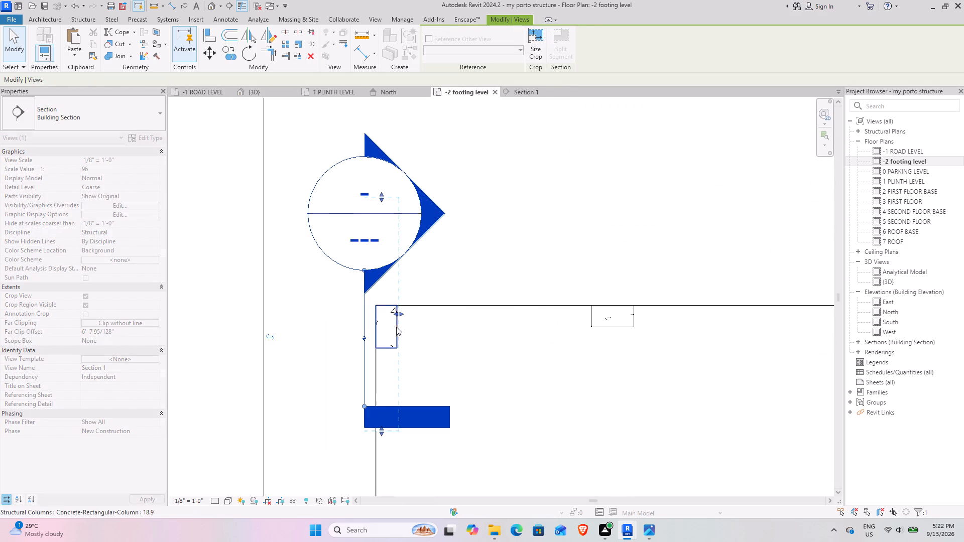
click(524, 95)
click(542, 416)
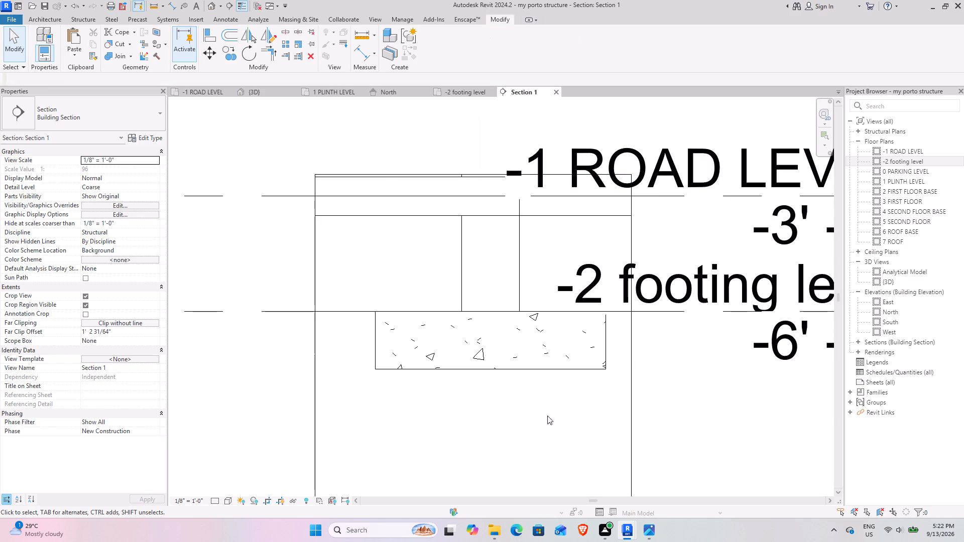
Examine the rectangular footing and the column above it in Section 1.
scroll(527, 347, up, 4)
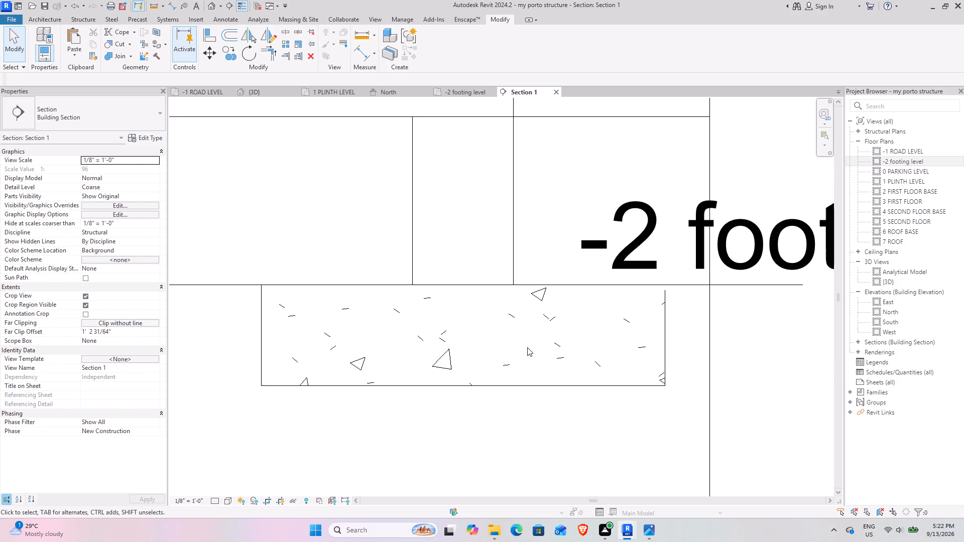
scroll(556, 334, down, 7)
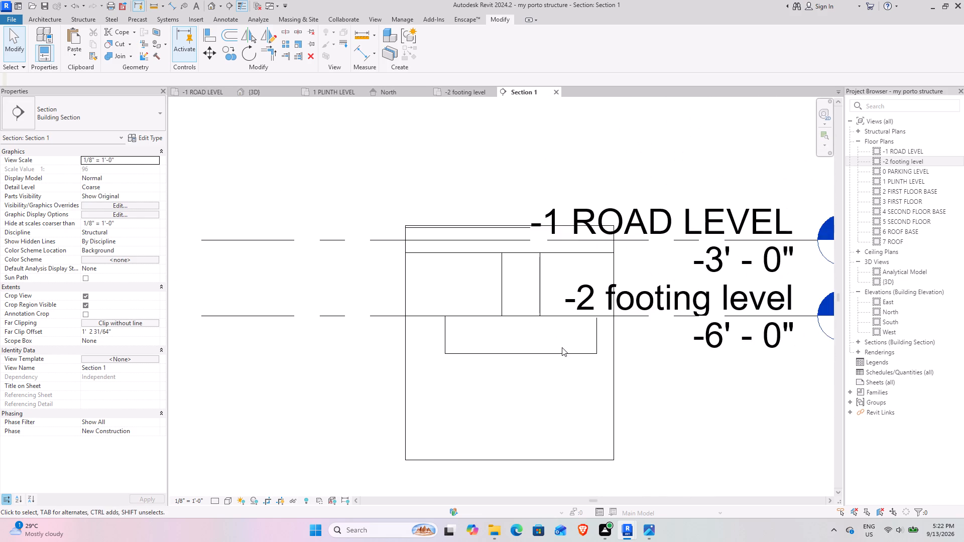
scroll(562, 347, up, 7)
middle_drag(565, 350, 586, 384)
scroll(534, 339, up, 3)
scroll(534, 339, down, 3)
middle_drag(530, 341, 562, 353)
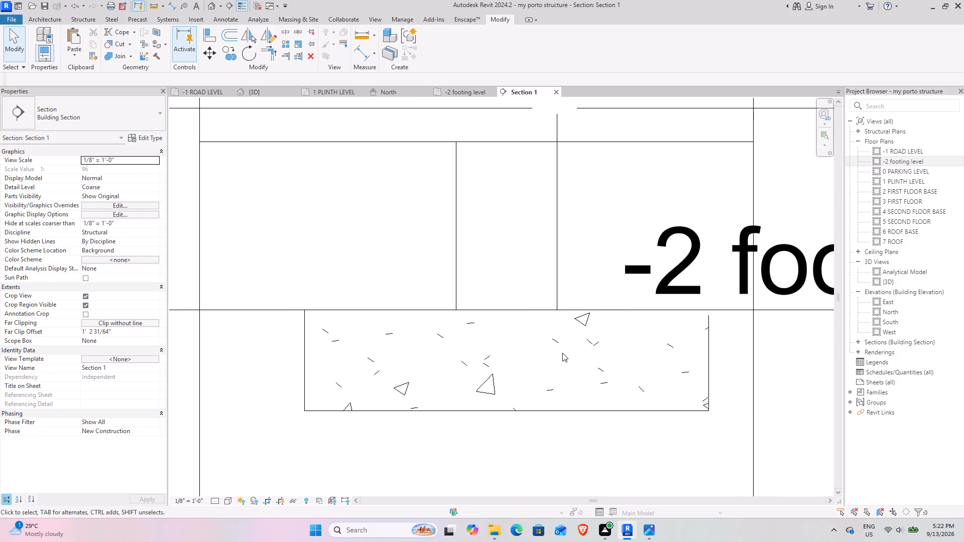
click(362, 309)
click(337, 253)
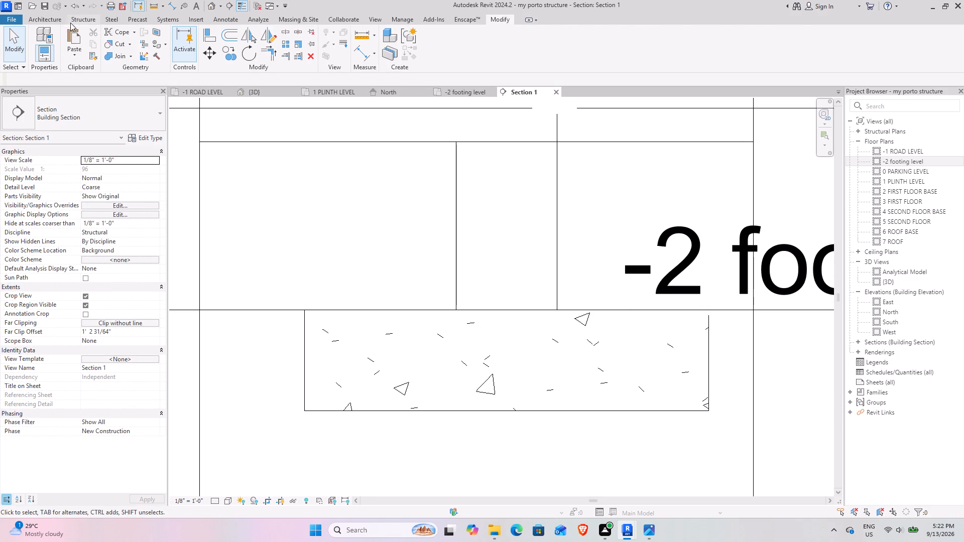
Start editing the rebar cover with the Cover tool in Section 1 to show the footing's cover outline.
click(70, 23)
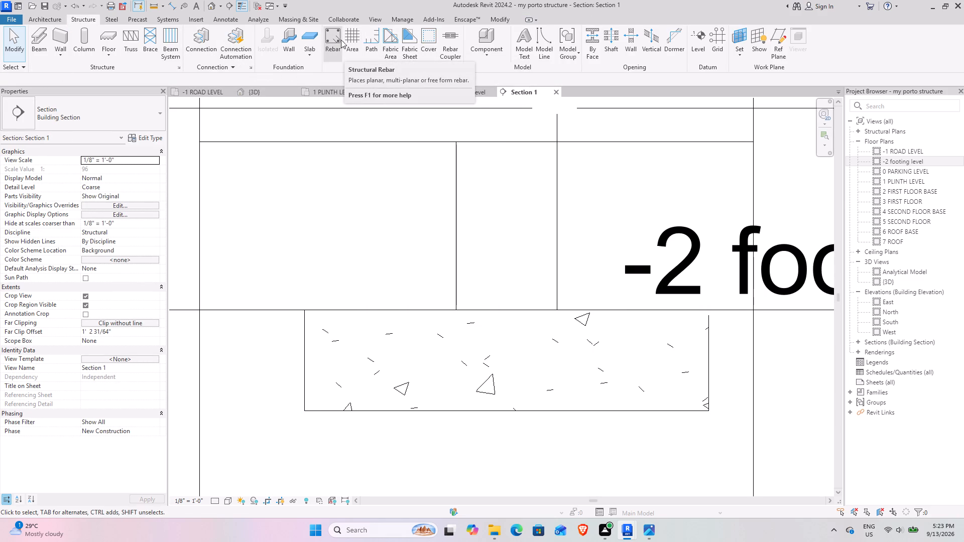
click(426, 47)
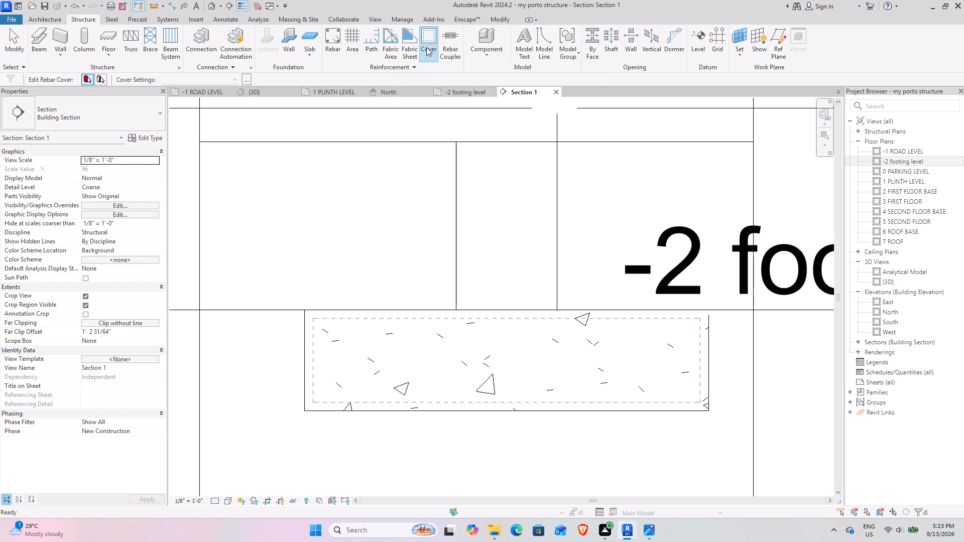
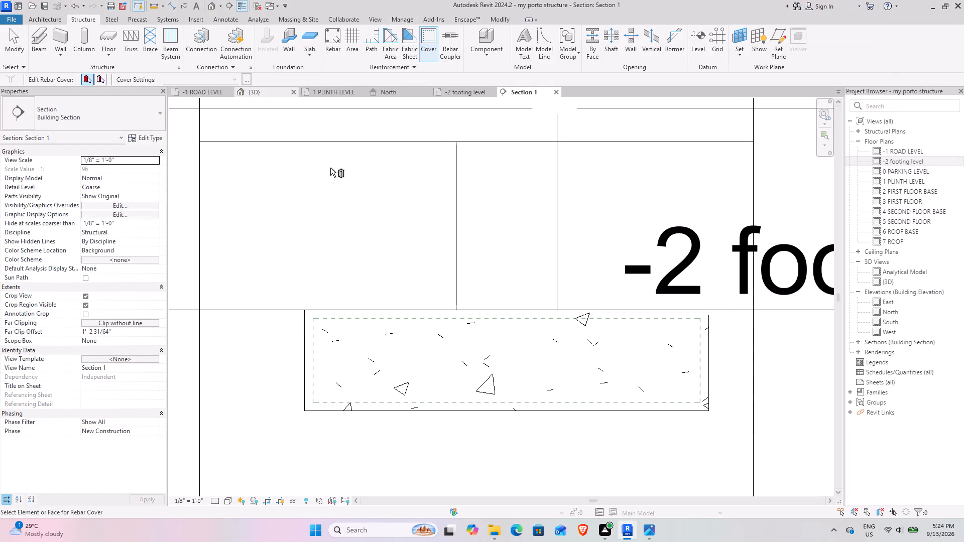
Add a rebar cover setting named footing with a cover of 40 mm.
click(394, 308)
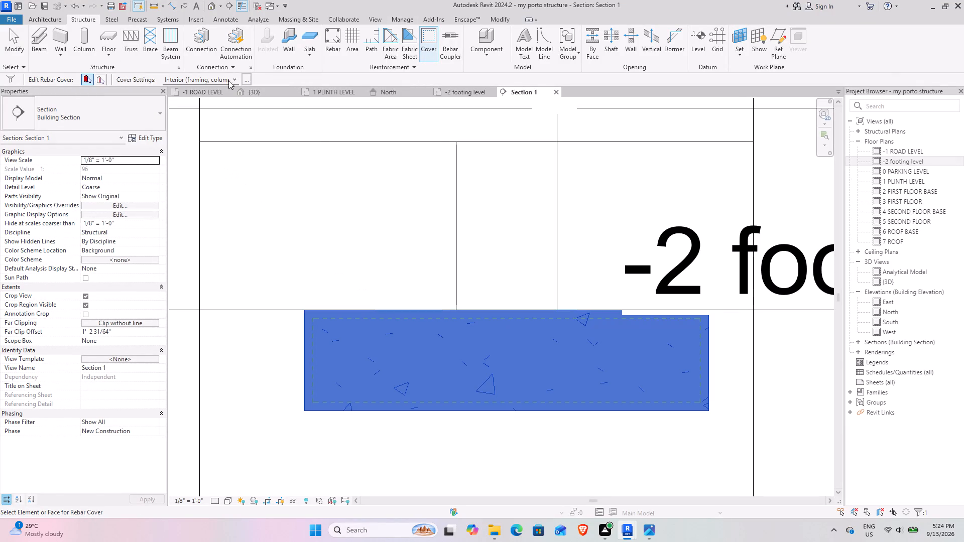
click(237, 79)
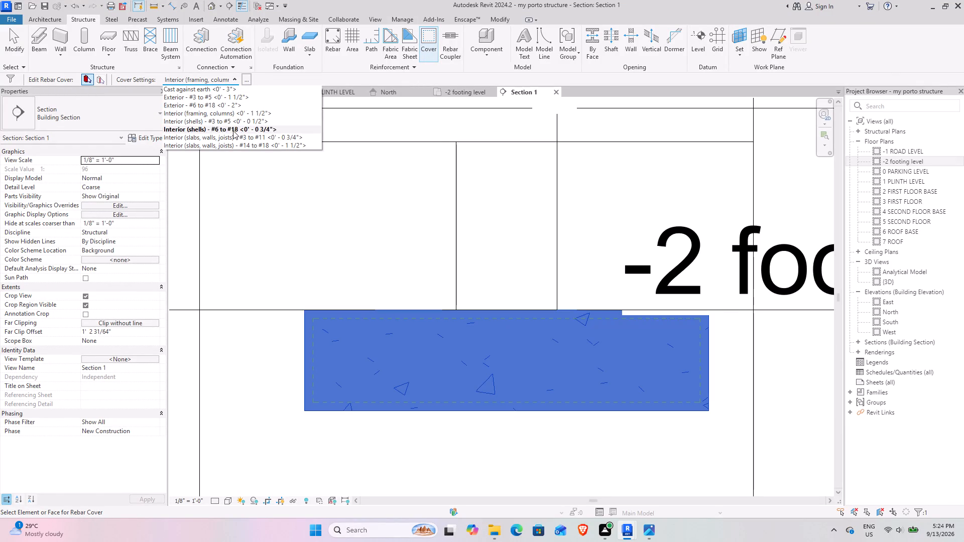
scroll(216, 102, down, 4)
scroll(216, 102, up, 2)
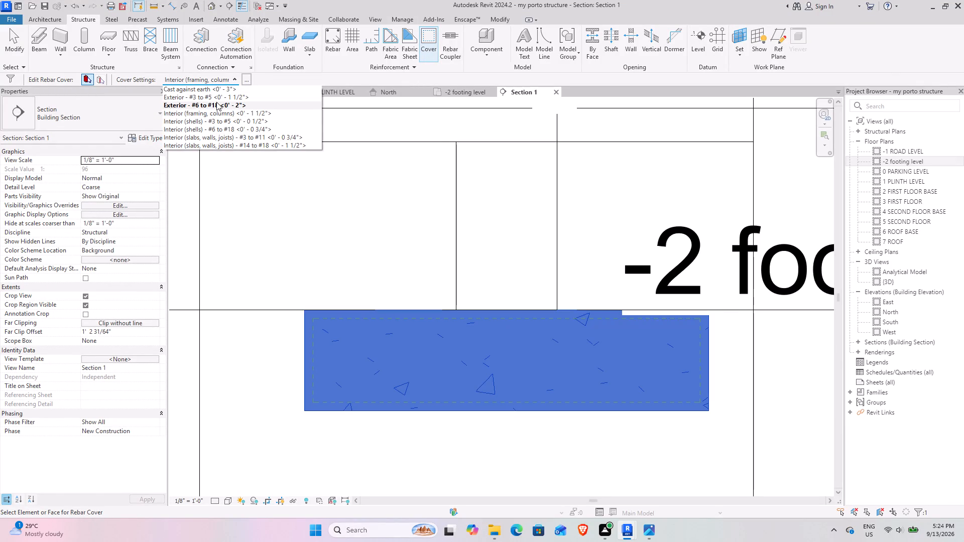
scroll(216, 102, up, 2)
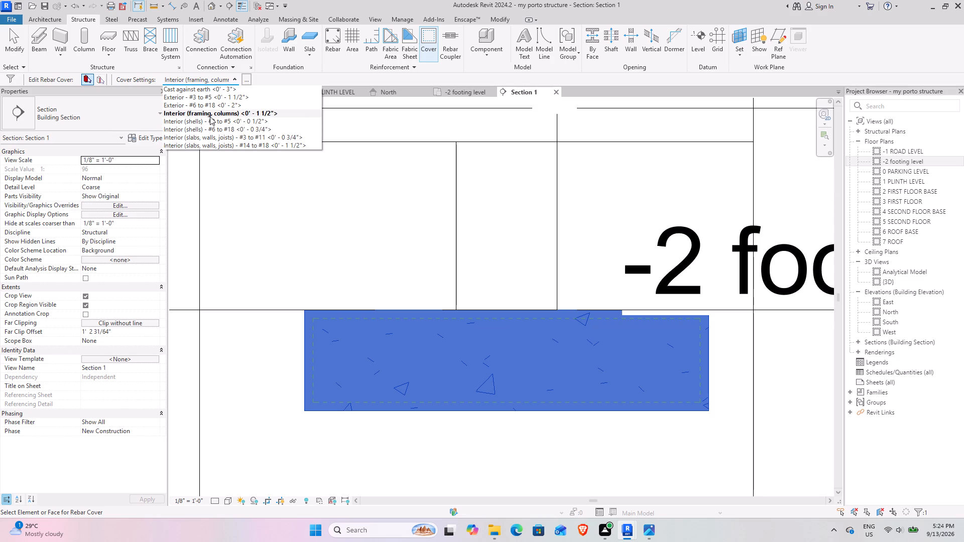
click(247, 79)
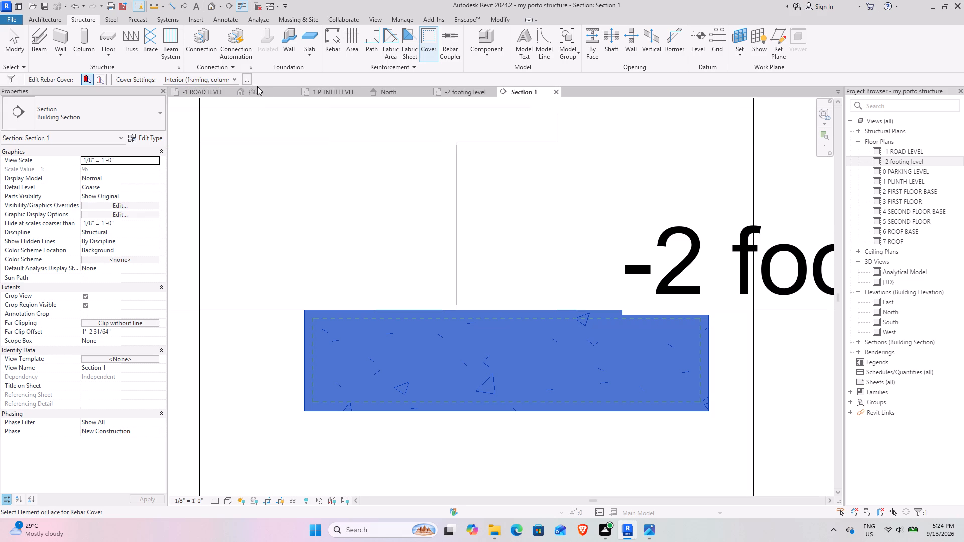
click(247, 83)
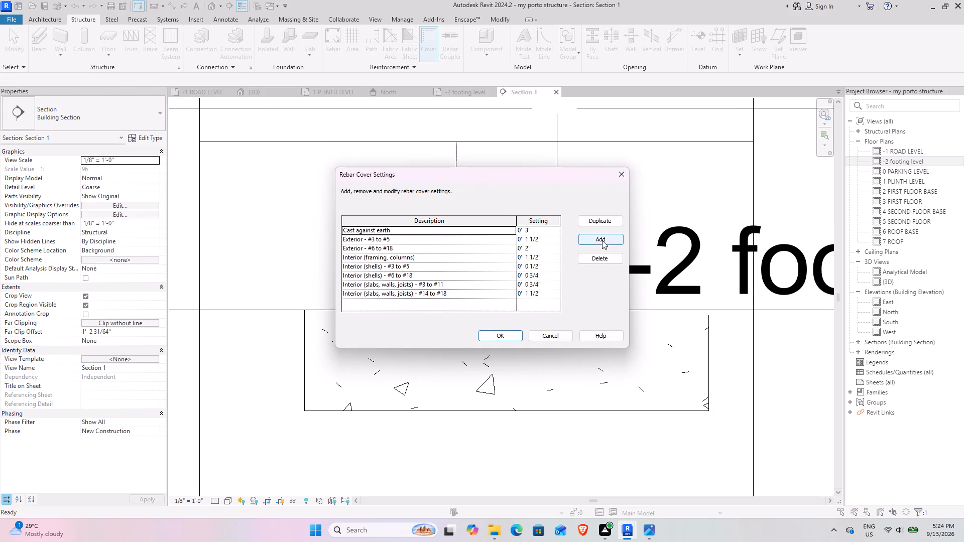
click(602, 240)
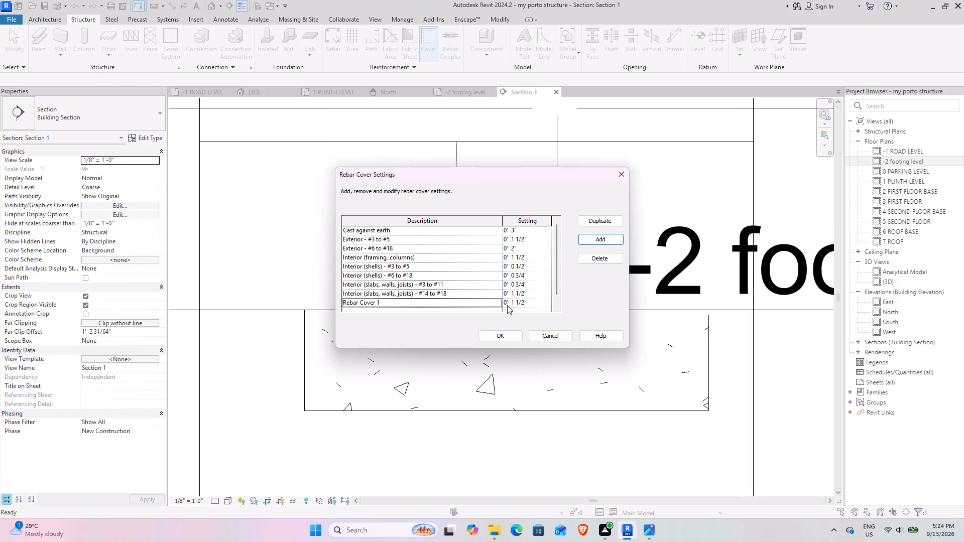
click(475, 302)
key(f)
text(oo)
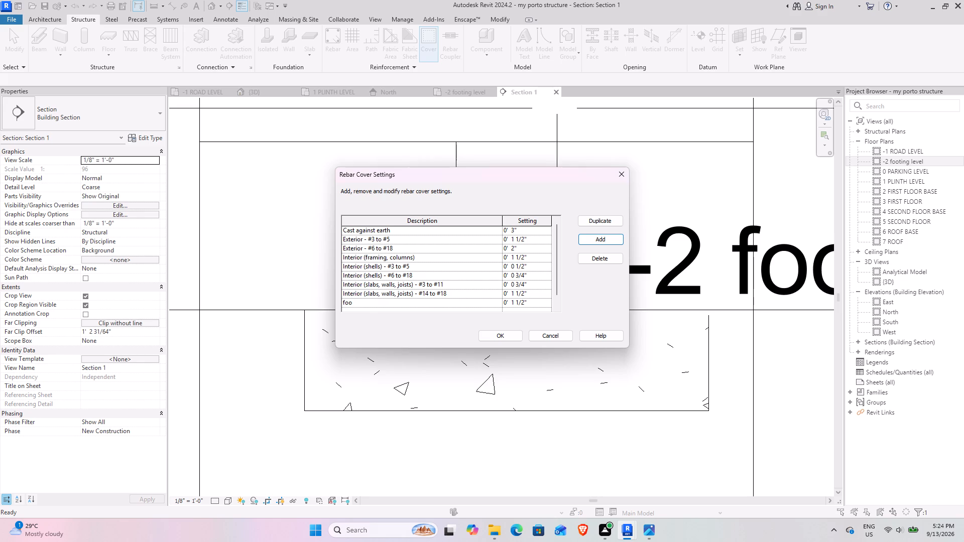
text(ting)
click(529, 306)
drag(540, 307, 498, 308)
text(40)
text(mm)
key(Return)
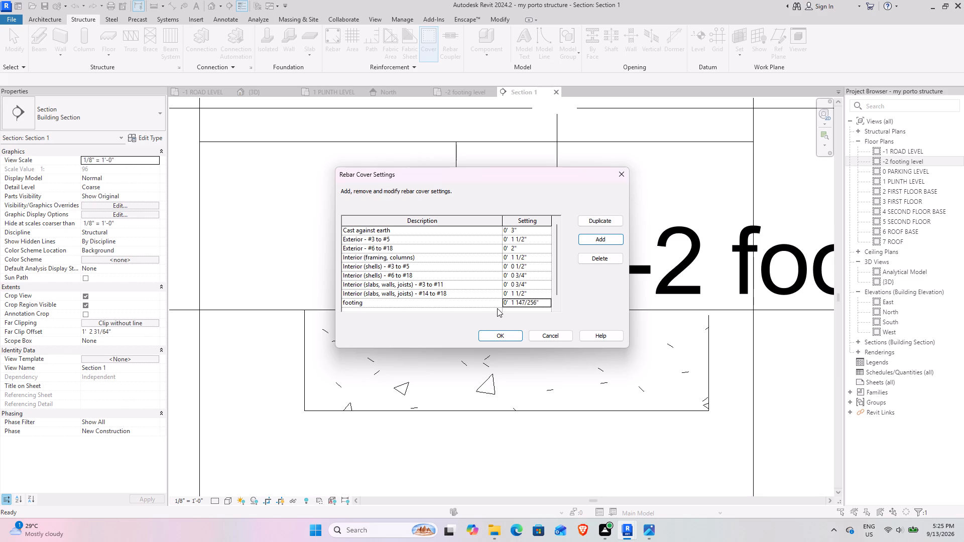
click(493, 333)
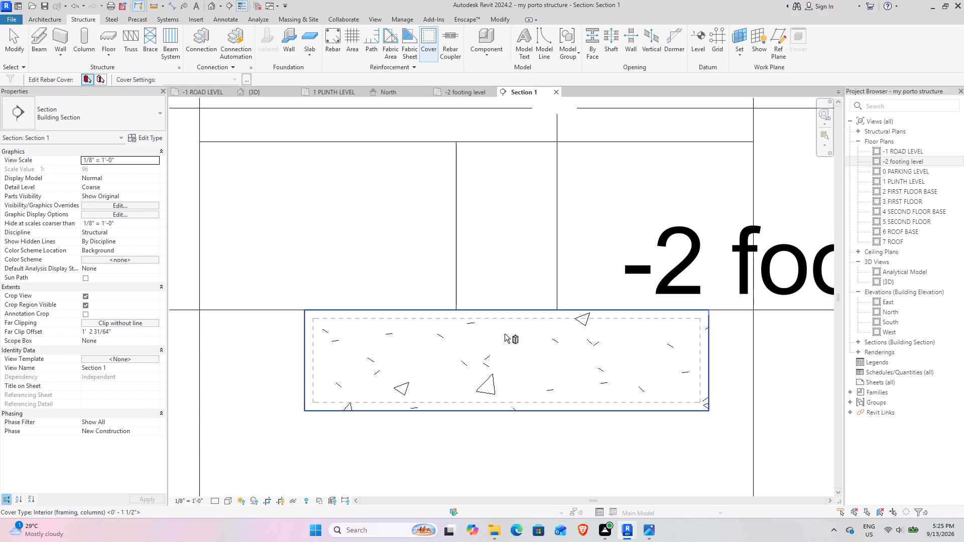
Apply the footing cover setting to the rectangular footing in Section 1.
click(395, 317)
click(393, 310)
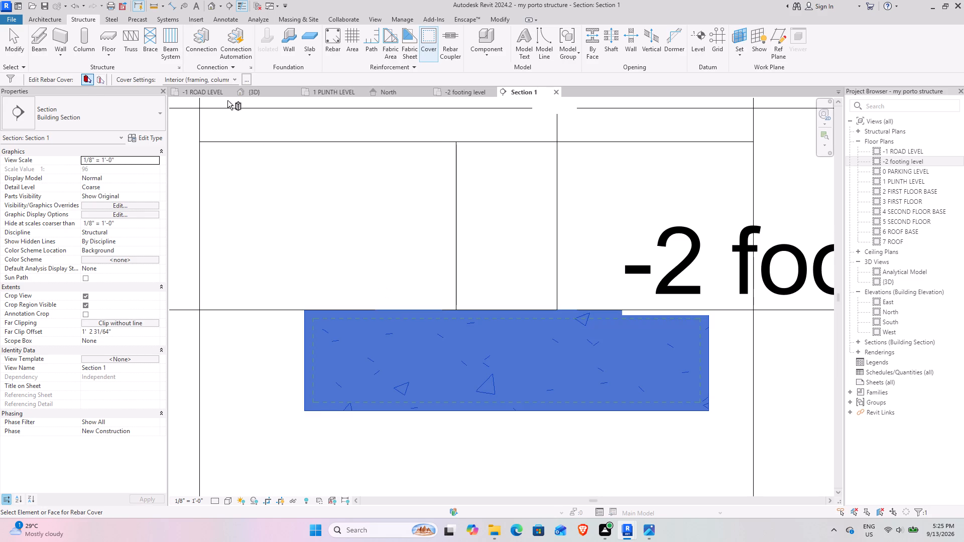
click(225, 82)
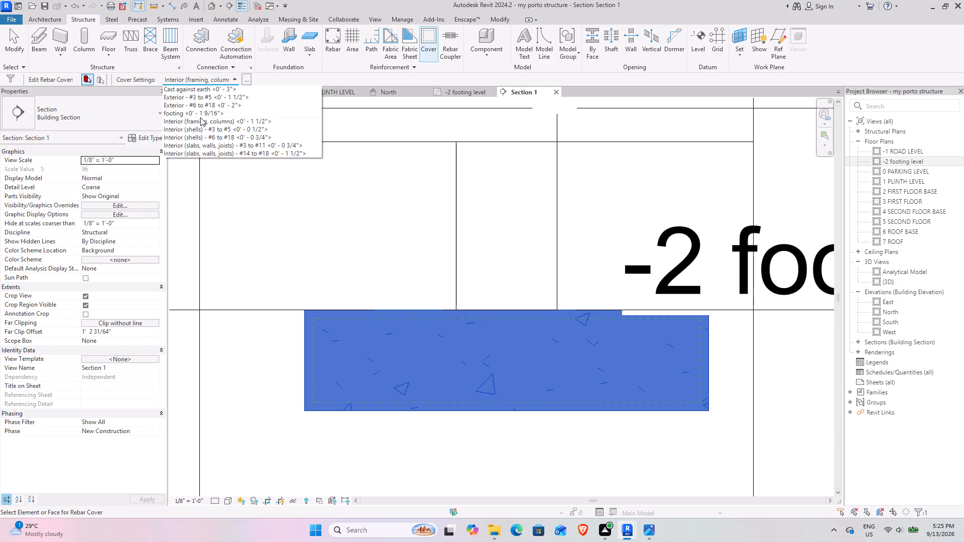
click(199, 114)
click(402, 258)
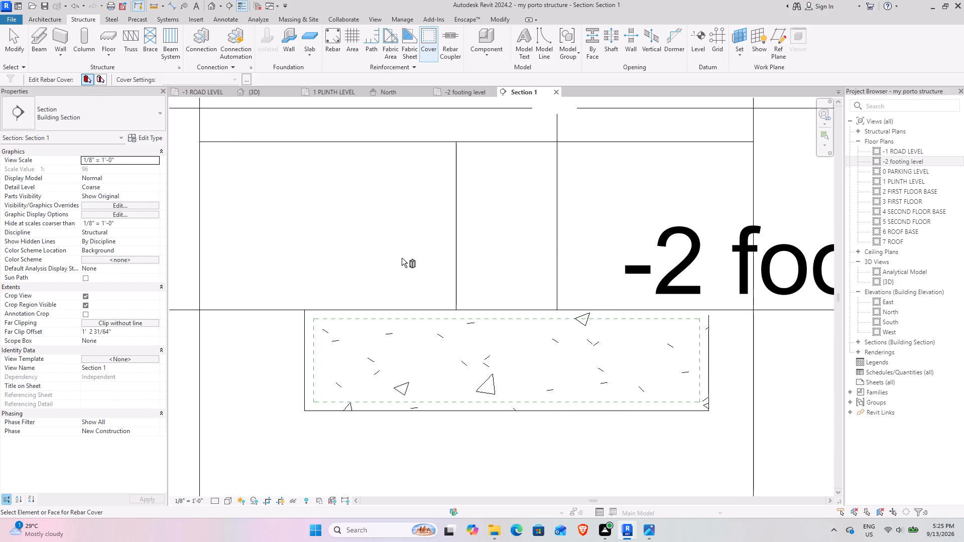
Start the Rebar tool, set the project's length units to millimeters with 1 decimal place, and leave the tool.
click(342, 41)
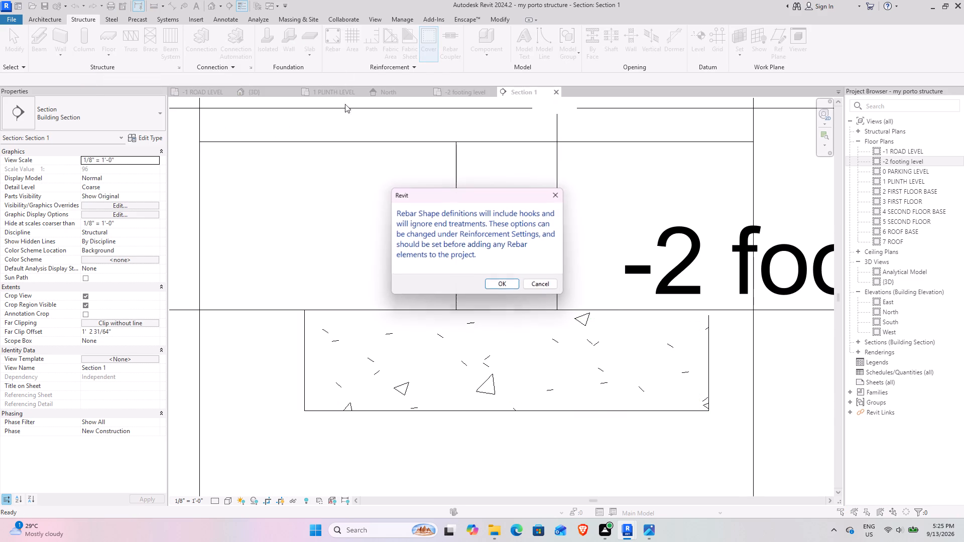
click(510, 289)
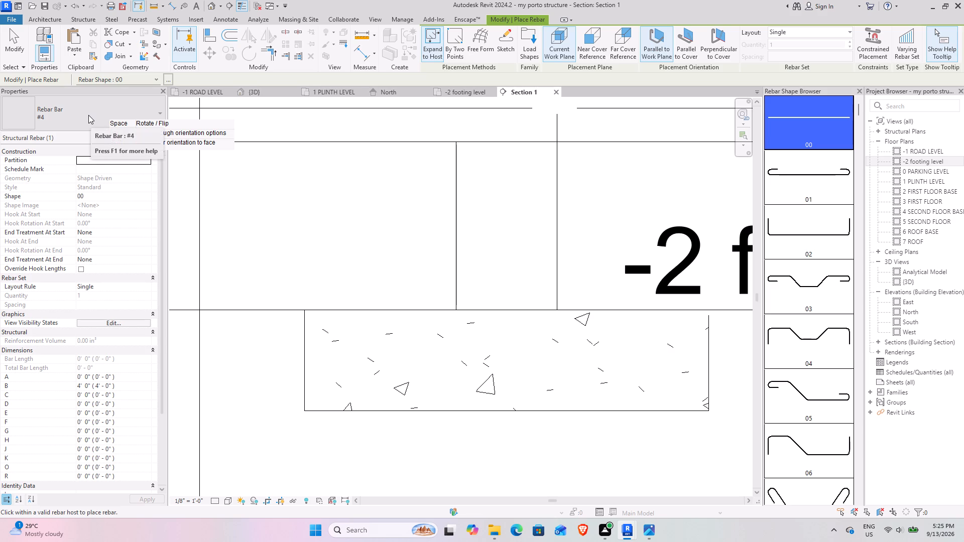
text(un)
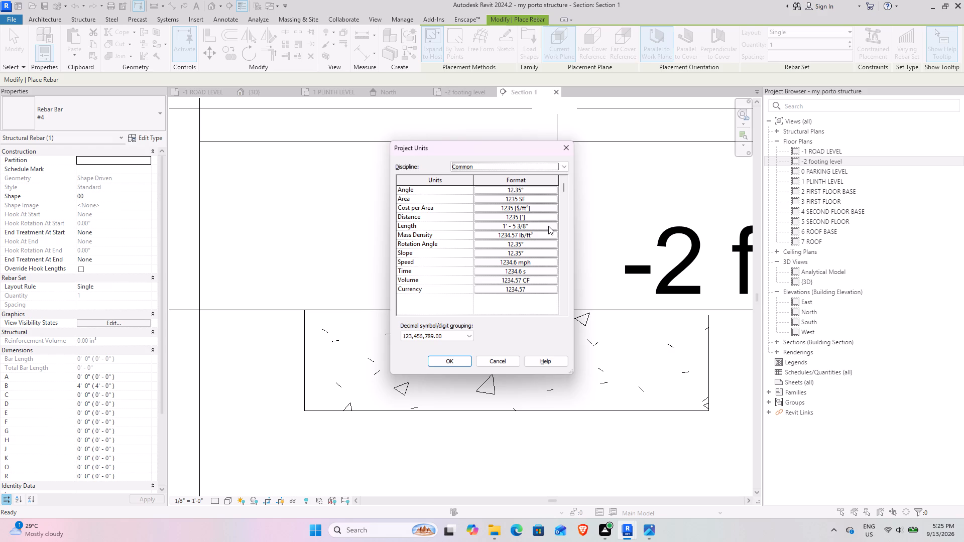
click(549, 226)
click(554, 205)
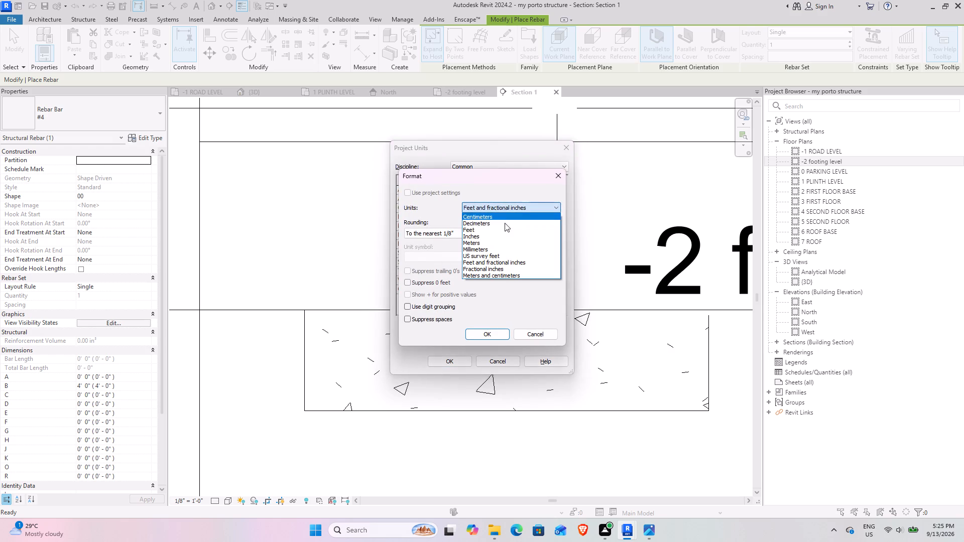
click(477, 249)
click(458, 234)
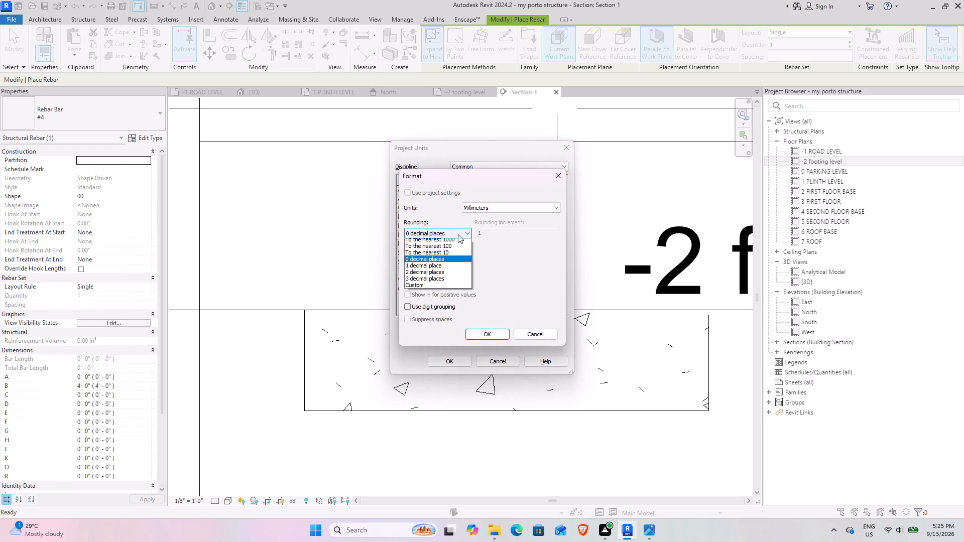
click(437, 269)
click(492, 328)
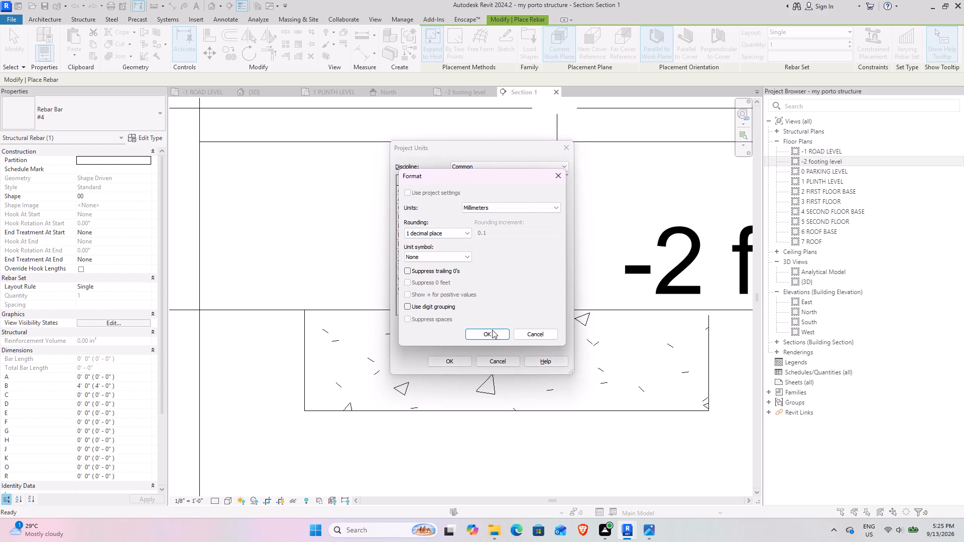
click(492, 333)
click(455, 360)
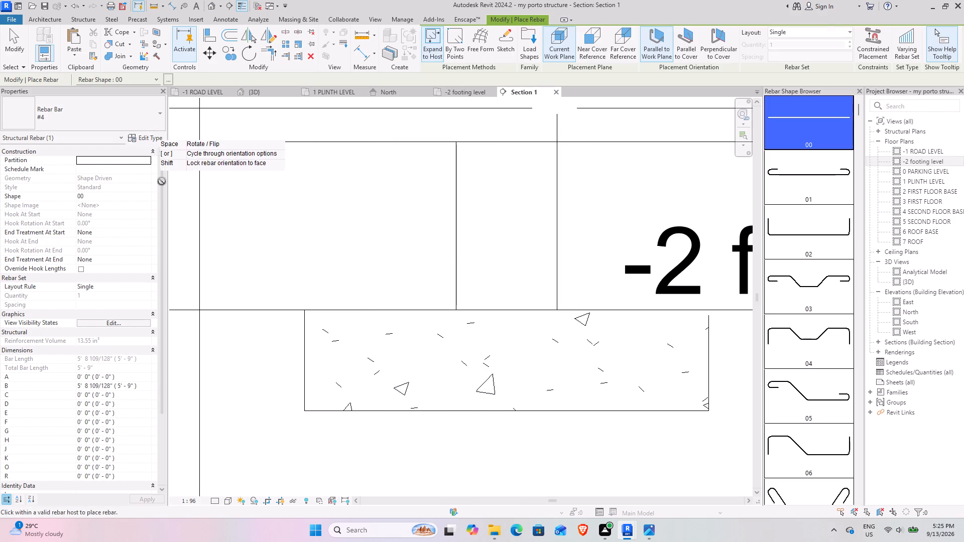
key(Escape)
key(Escape)
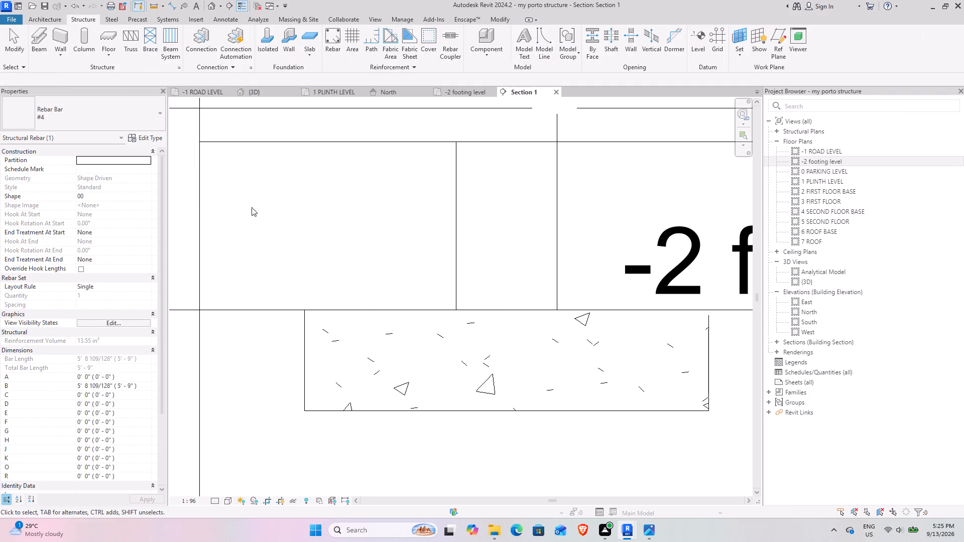
key(Escape)
Restart rebar placement in Section 1 and set the project's distance units to meters.
click(337, 45)
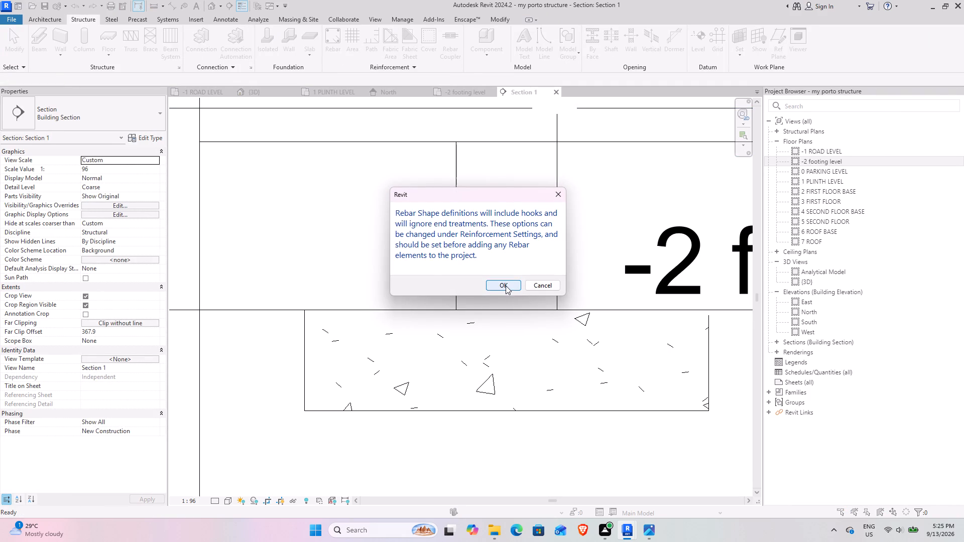
click(507, 286)
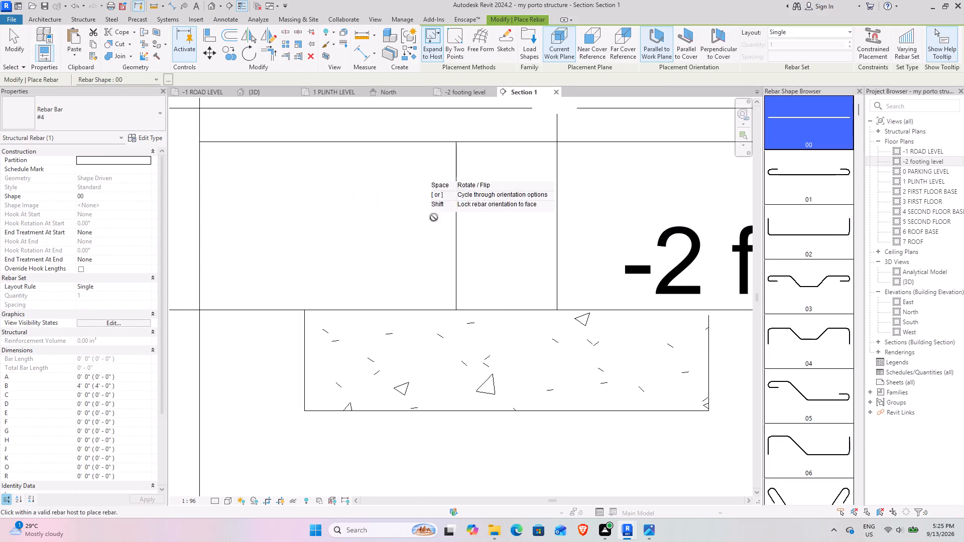
text(un)
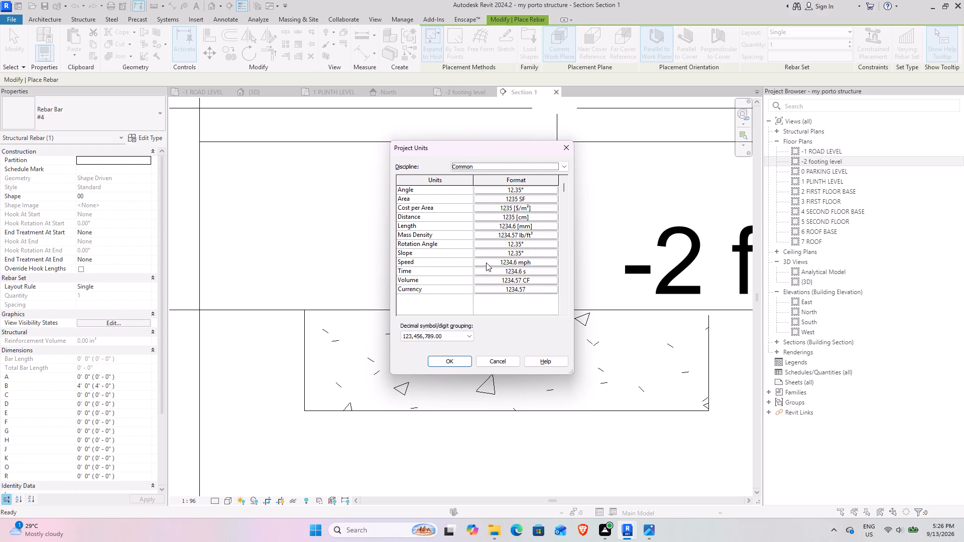
click(554, 218)
click(524, 209)
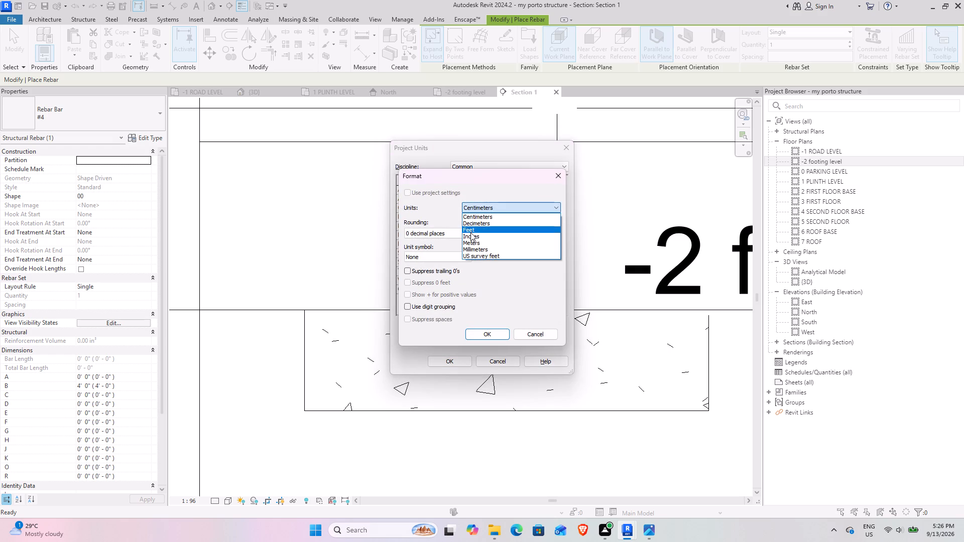
click(472, 244)
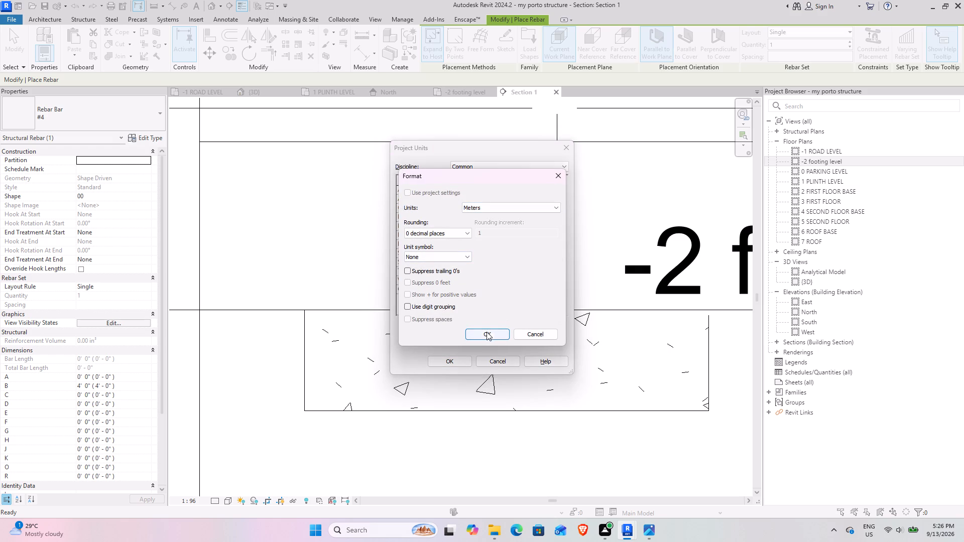
click(487, 337)
click(462, 363)
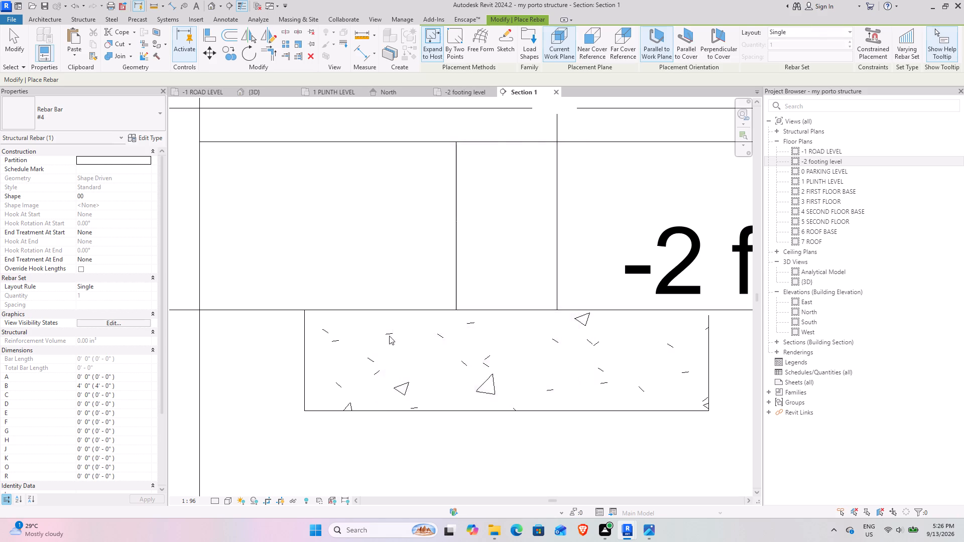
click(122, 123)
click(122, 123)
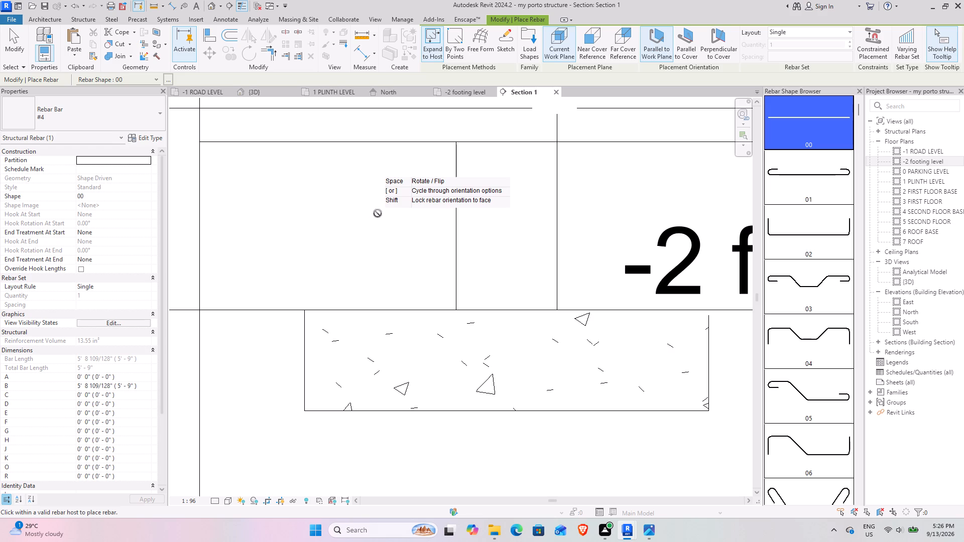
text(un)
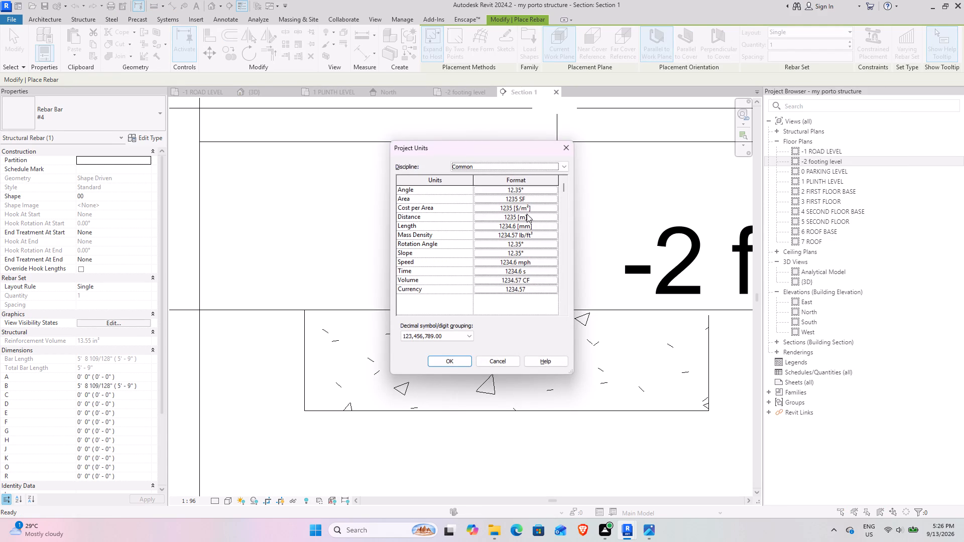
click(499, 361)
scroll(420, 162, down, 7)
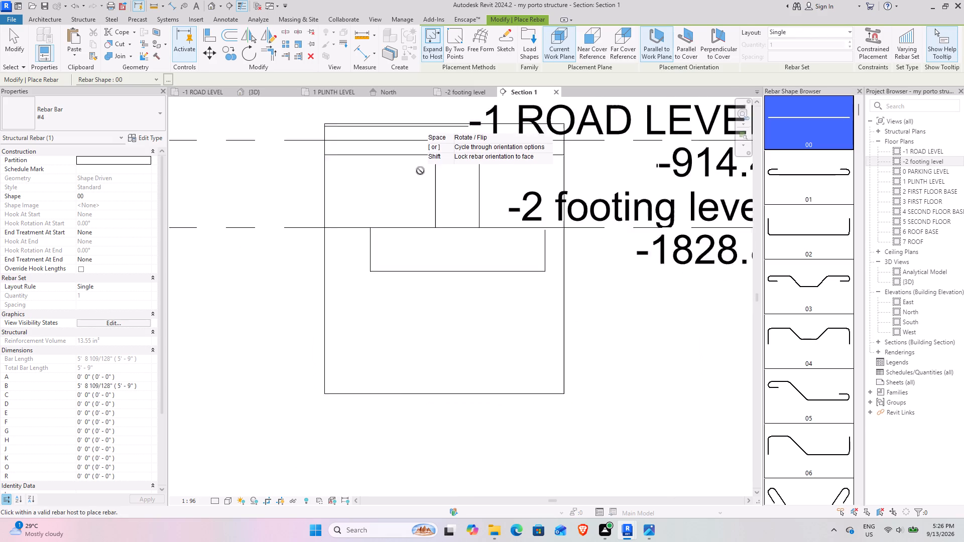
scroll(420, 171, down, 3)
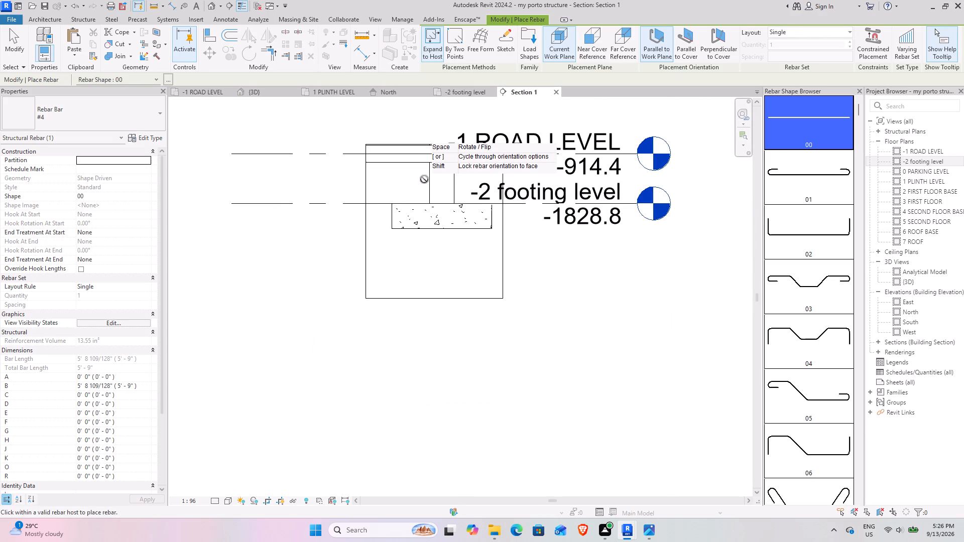
Leave rebar placement and undo the recent project unit changes and the footing's rebar cover assignment.
key(Escape)
key(Escape)
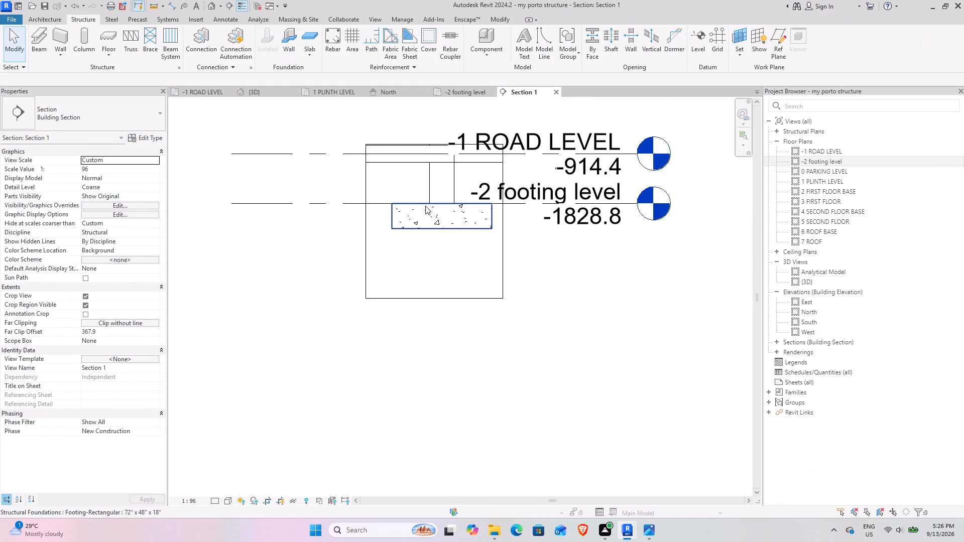
key(Escape)
scroll(408, 199, up, 8)
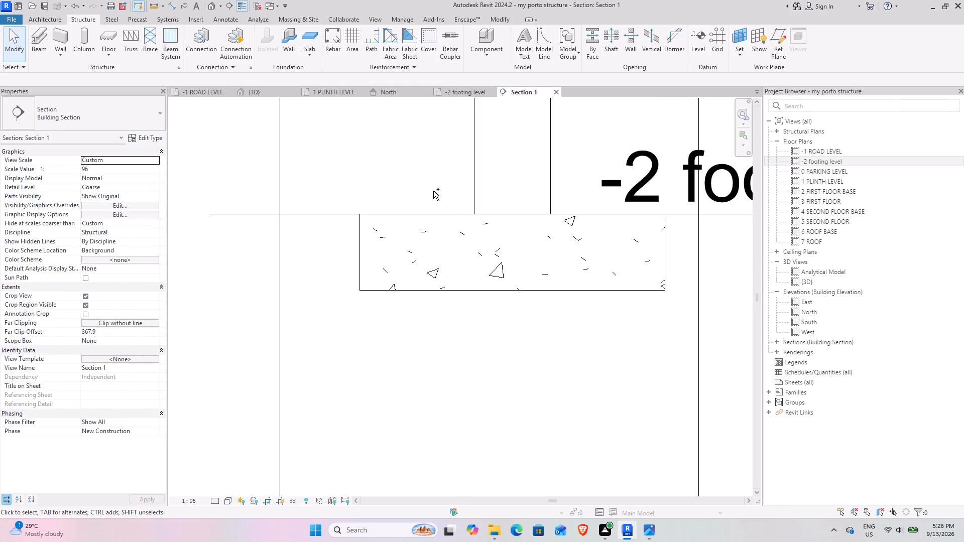
key(ctrl+z)
key(ctrl+z)
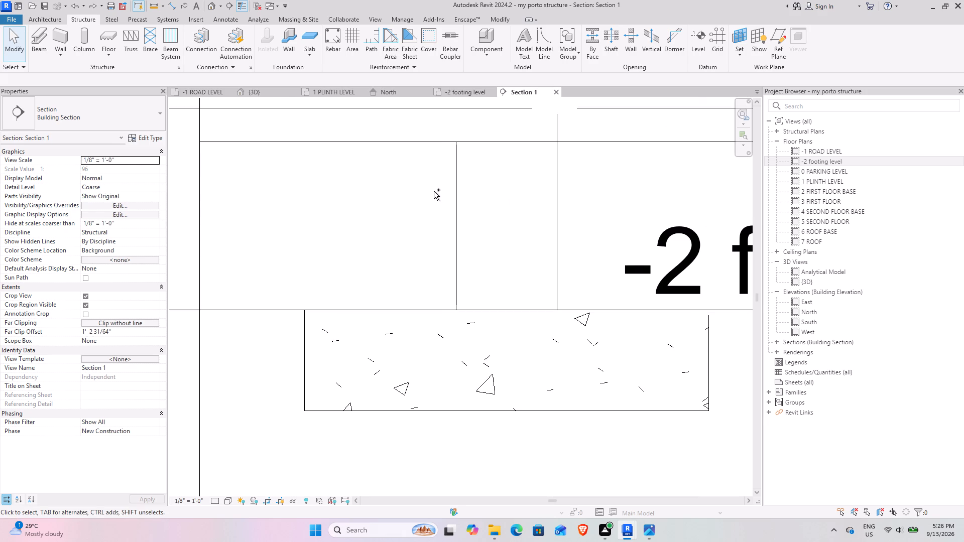
key(ctrl+z)
key(ctrl+z)
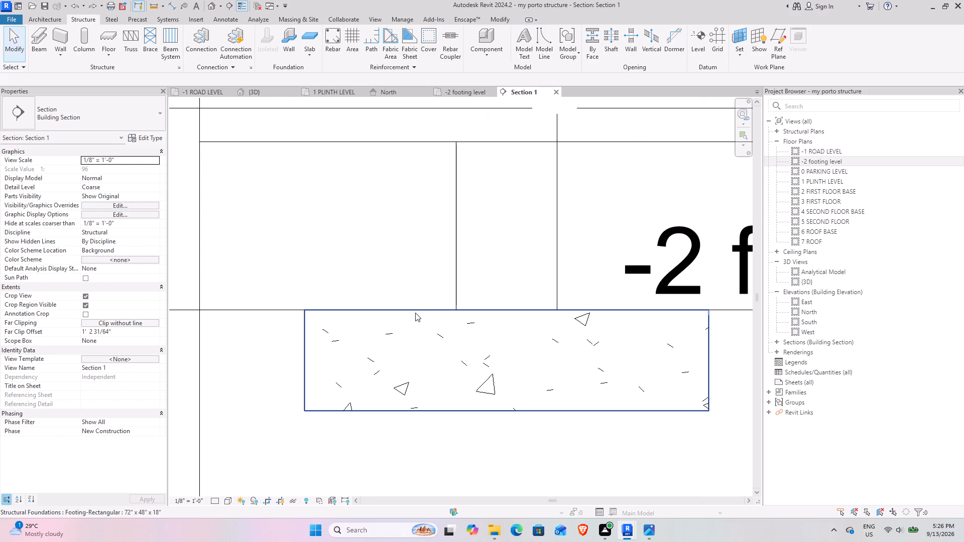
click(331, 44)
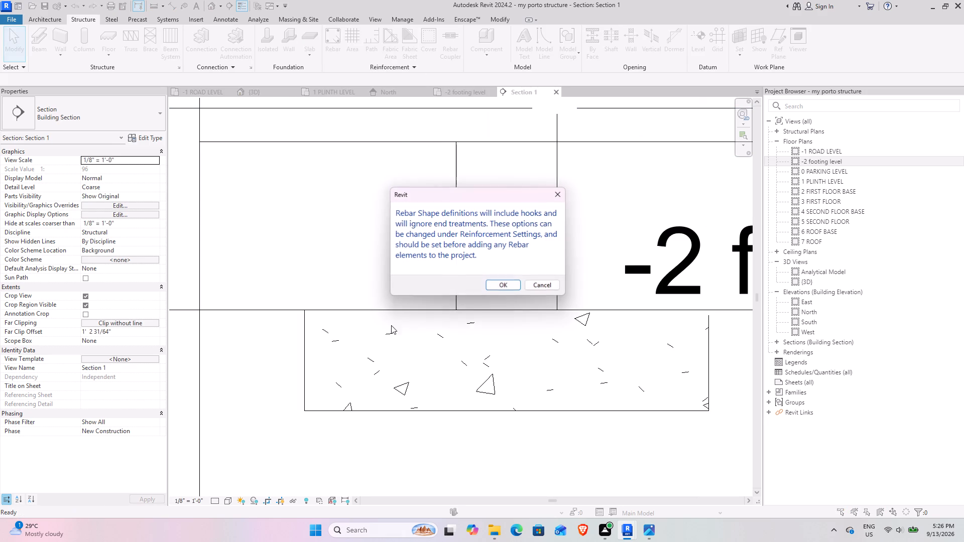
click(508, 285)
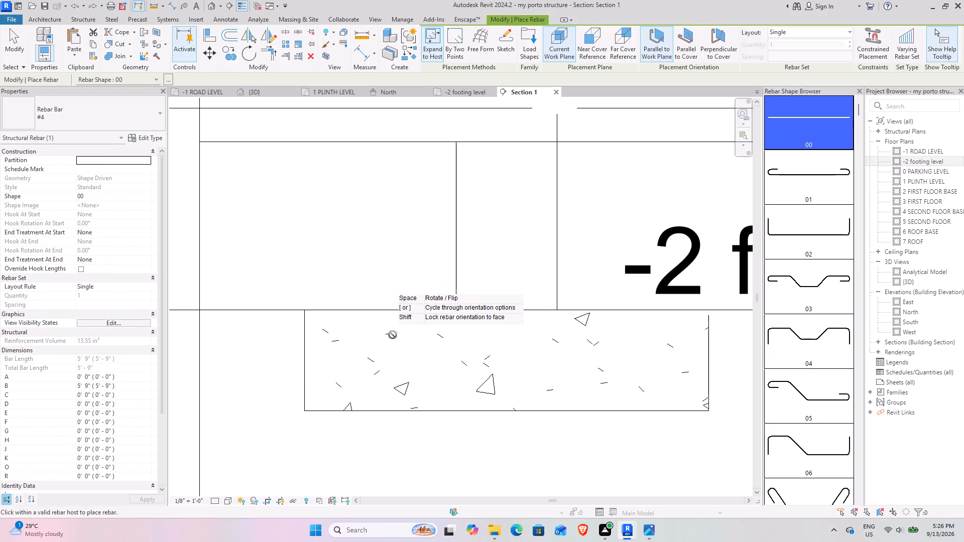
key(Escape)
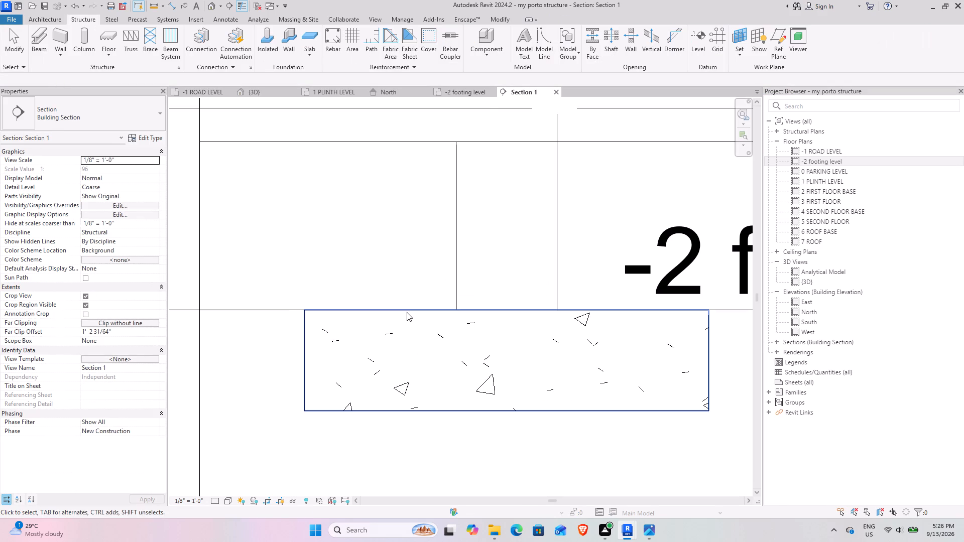
Reapply the footing rebar cover setting to the rectangular footing in Section 1.
click(434, 43)
click(372, 313)
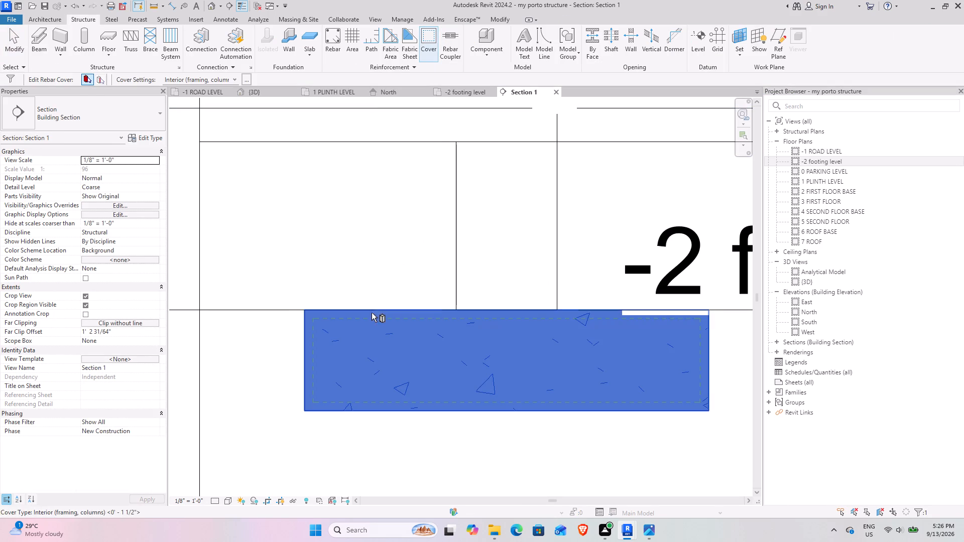
click(236, 77)
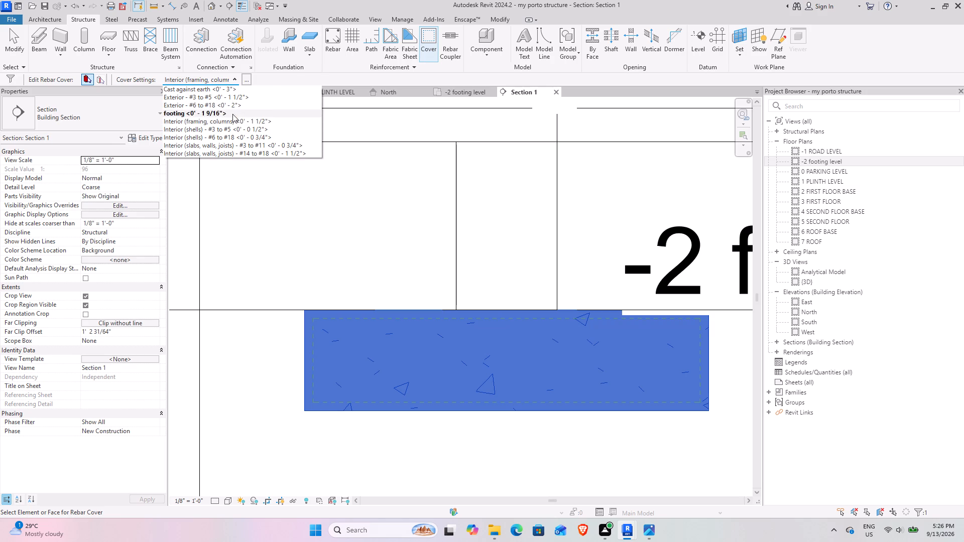
click(232, 114)
click(396, 245)
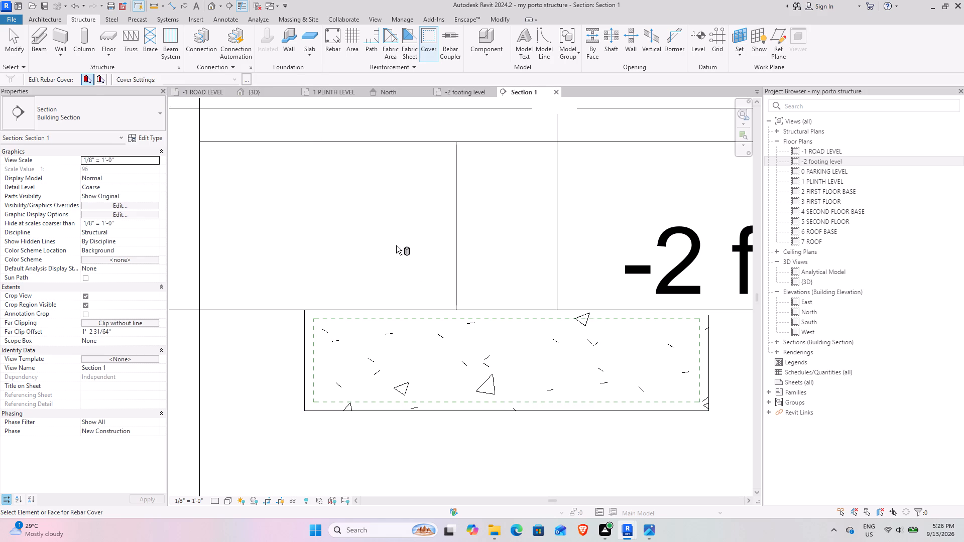
Start the Rebar tool for the rectangular footing in Section 1, accepting the default hook settings for rebar shapes.
scroll(617, 282, down, 4)
middle_drag(558, 278, 468, 243)
scroll(465, 238, up, 4)
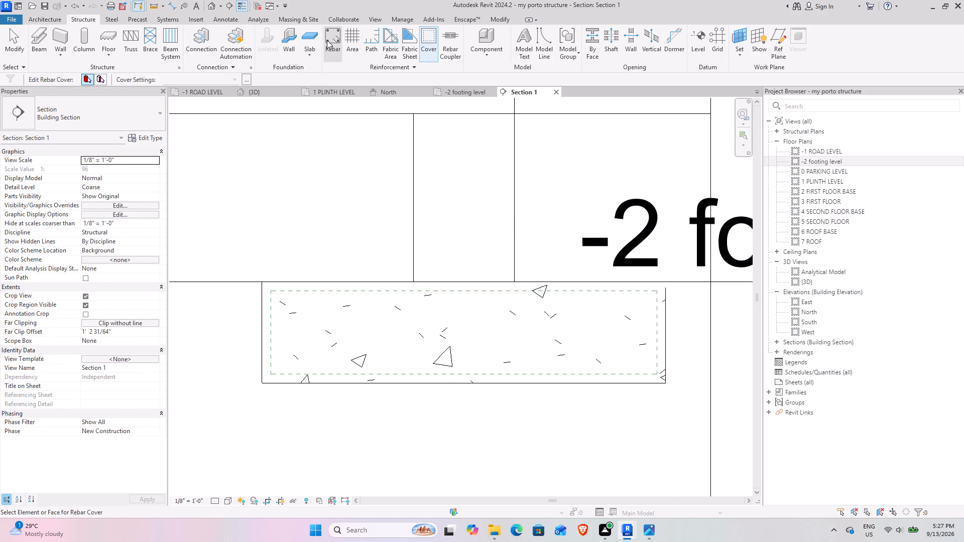
click(327, 40)
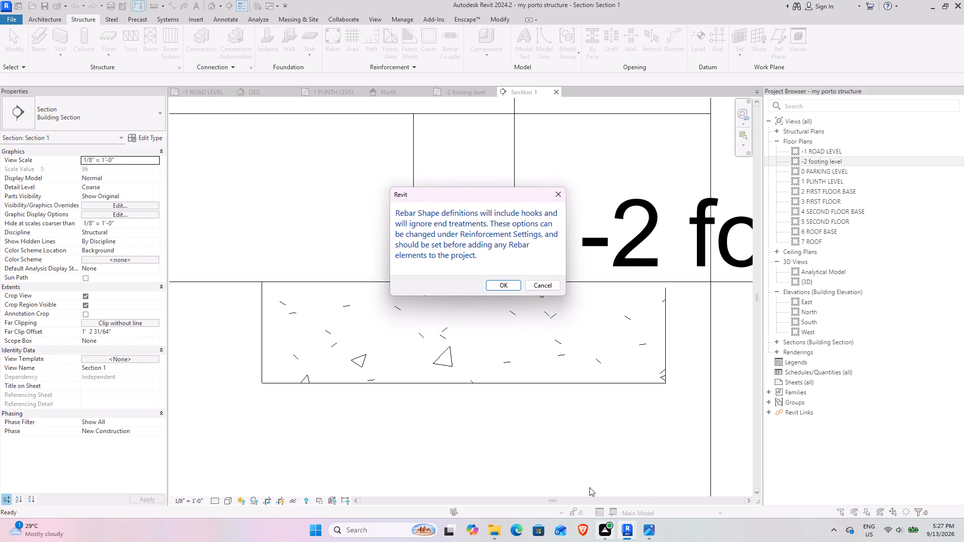
click(494, 284)
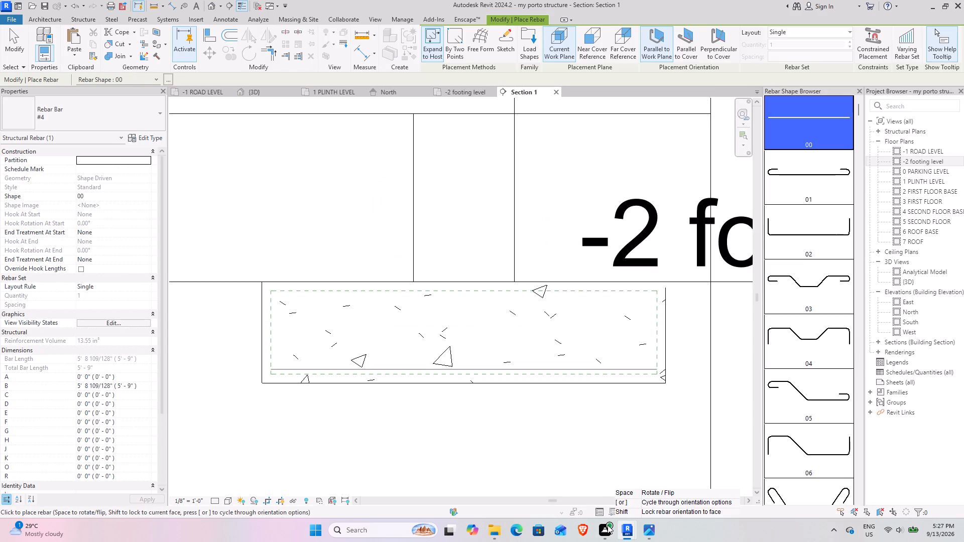
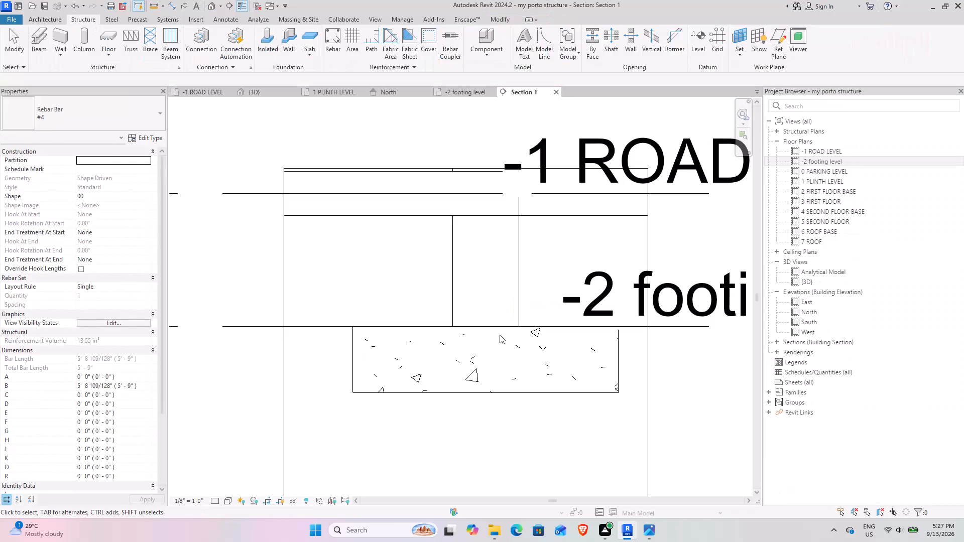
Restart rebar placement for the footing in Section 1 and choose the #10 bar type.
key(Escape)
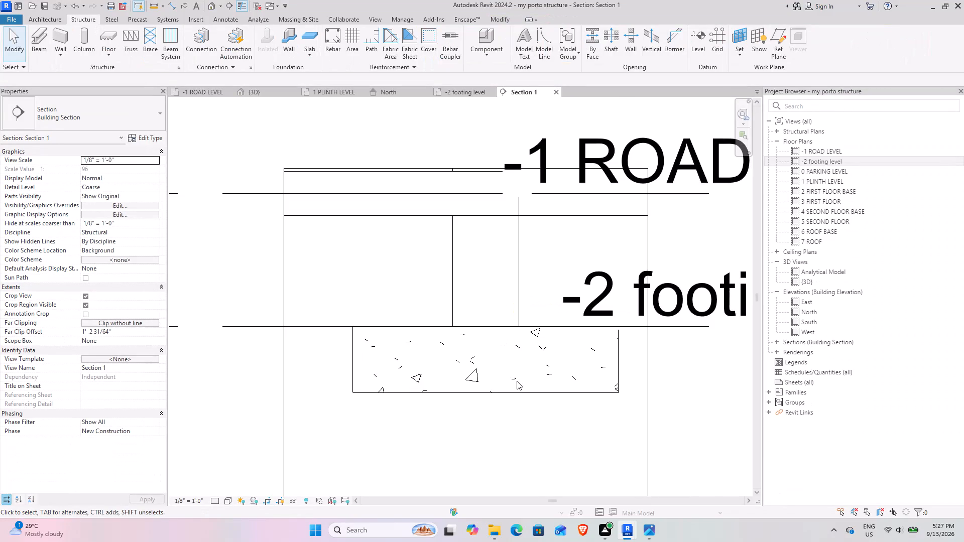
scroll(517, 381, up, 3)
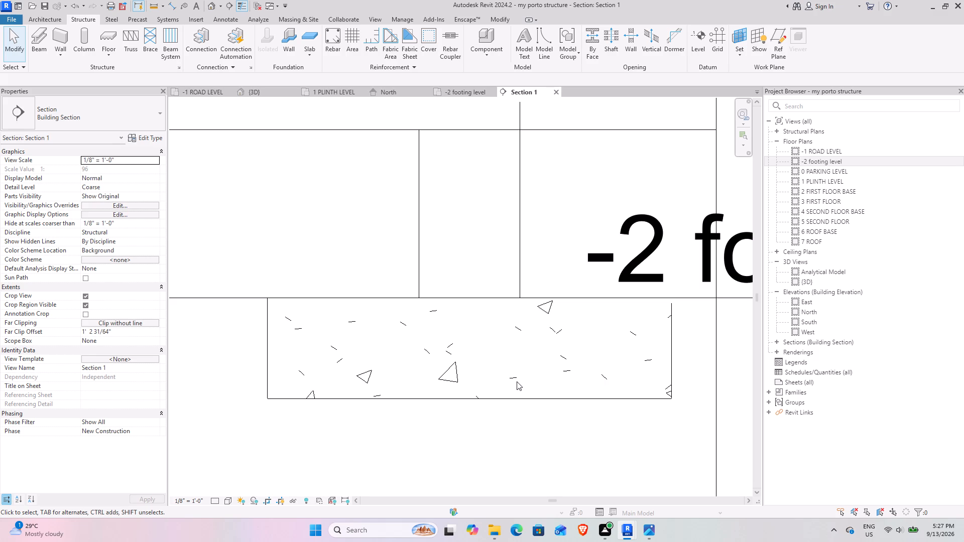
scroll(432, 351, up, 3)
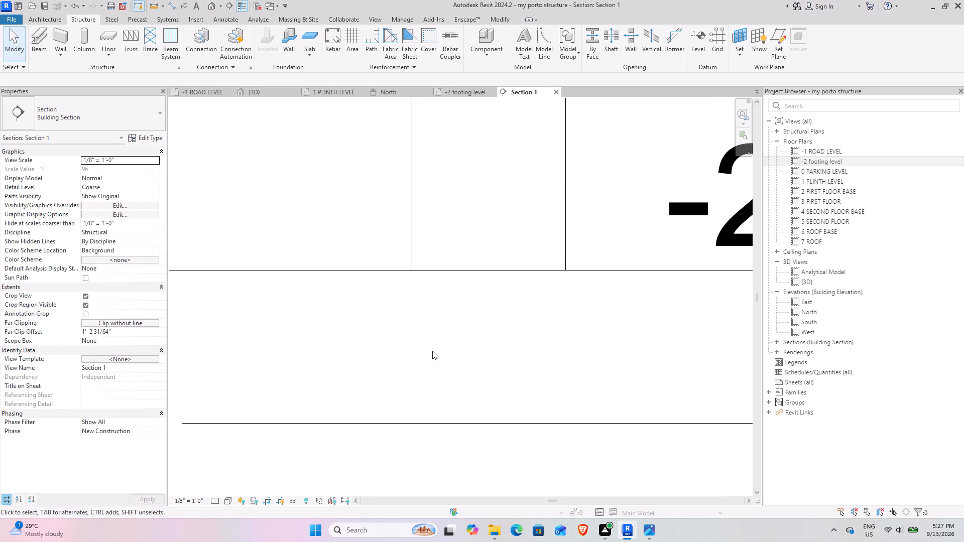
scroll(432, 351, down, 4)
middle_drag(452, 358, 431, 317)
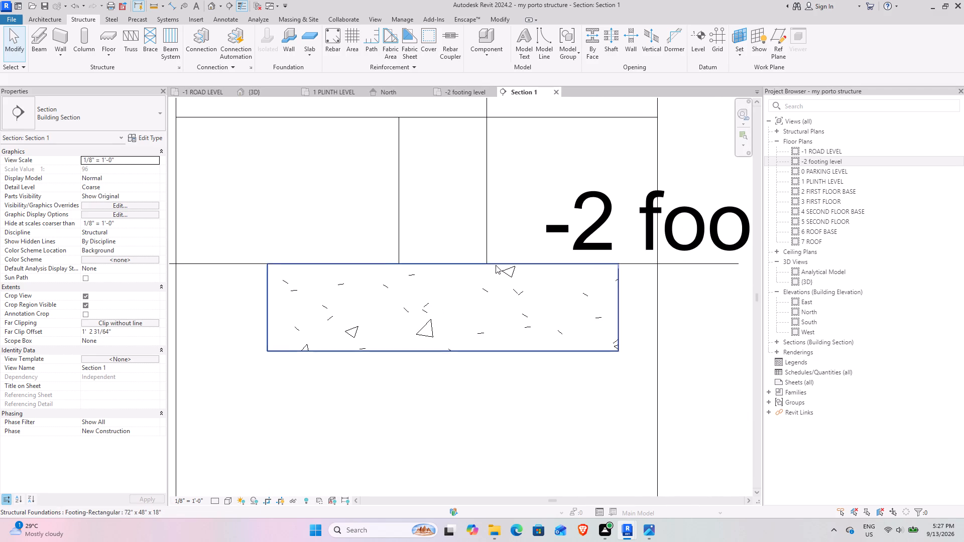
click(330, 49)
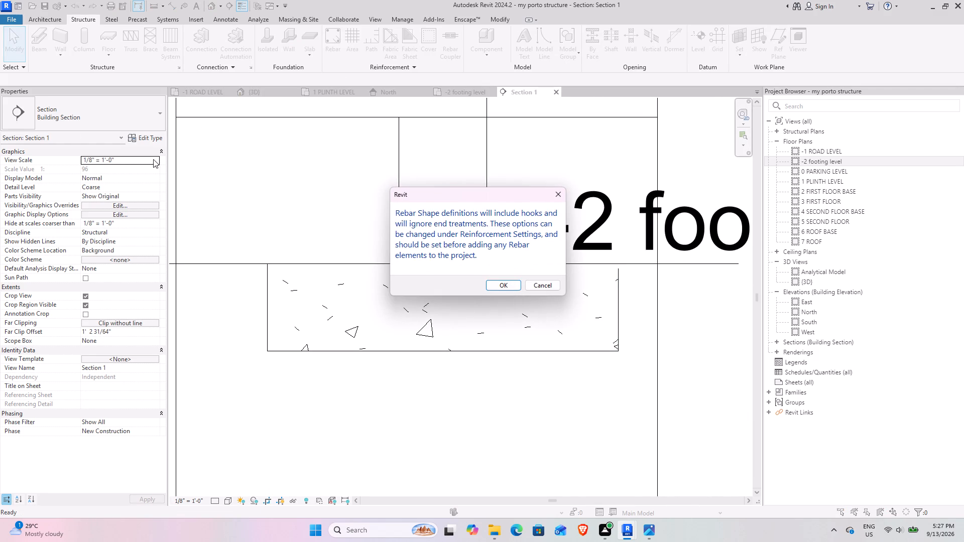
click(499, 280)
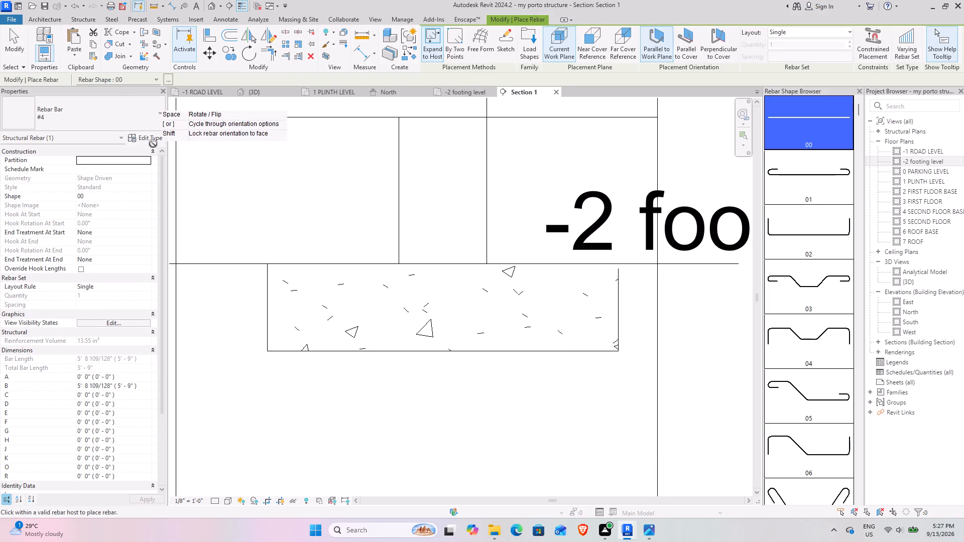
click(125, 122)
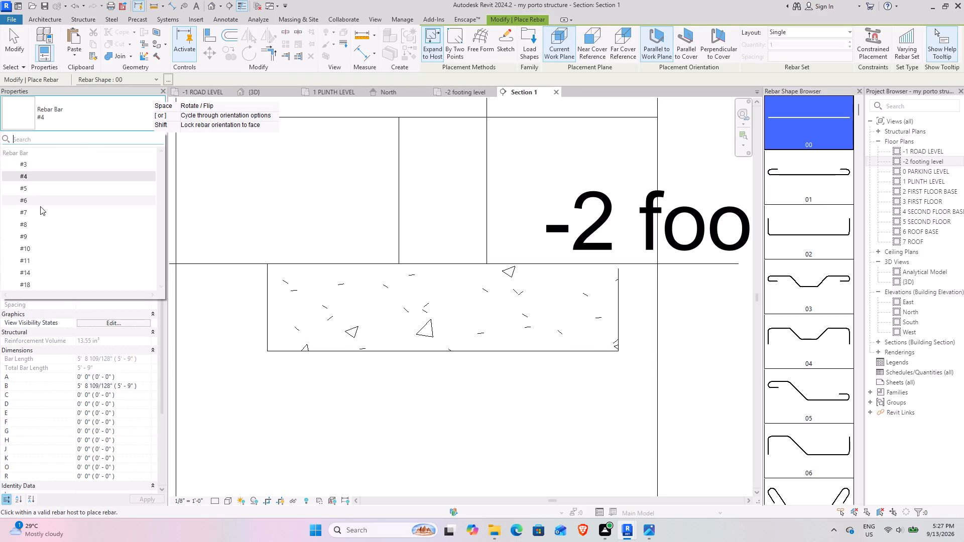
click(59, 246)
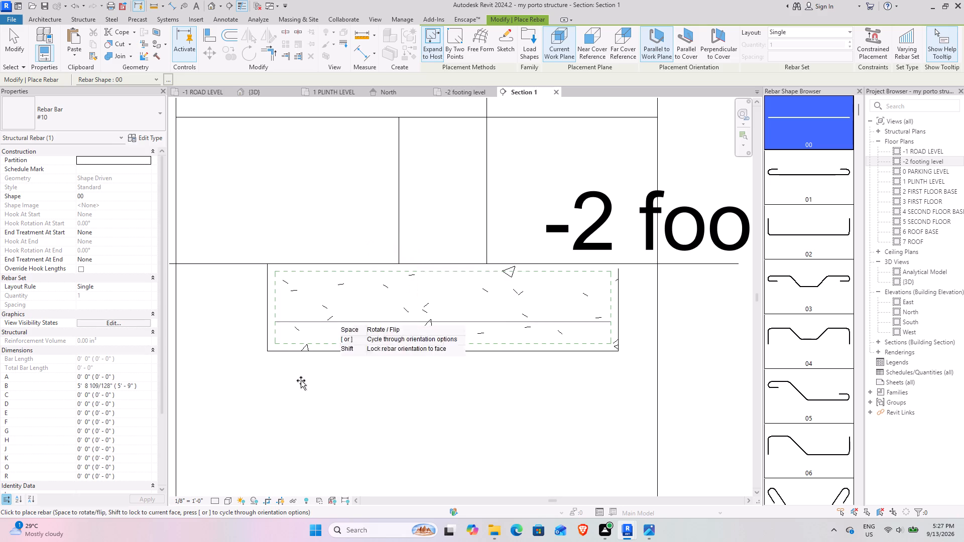
Set the Section 1 view's detail level to Fine.
click(216, 503)
click(226, 488)
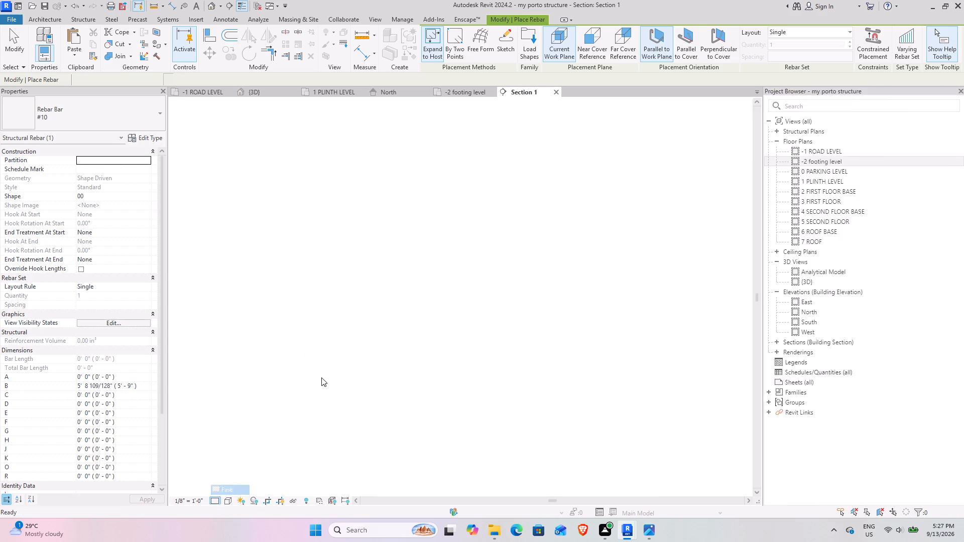
Place a #4 rebar of shape 02 along the footing's bottom cover, parallel to the work plane, with its hooks pointing up.
click(114, 119)
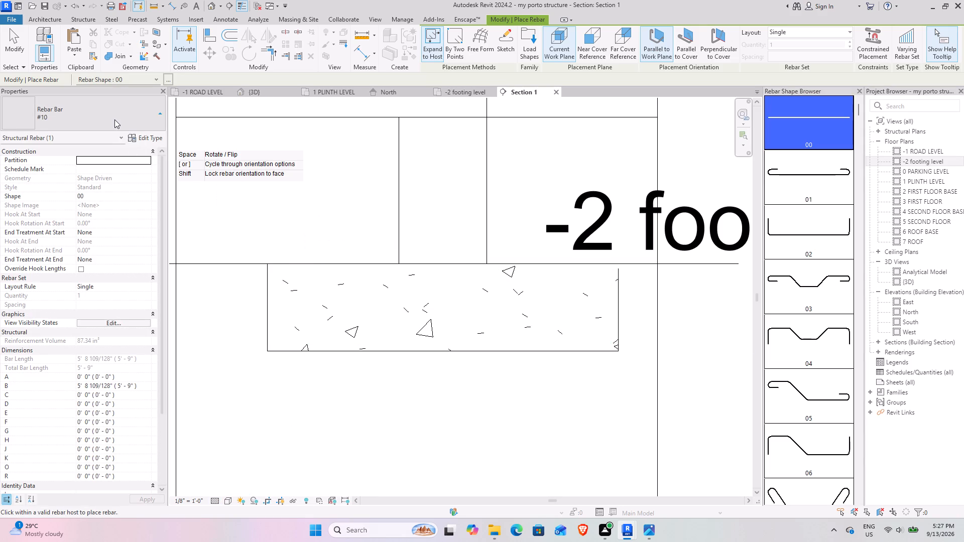
scroll(41, 189, up, 3)
click(45, 173)
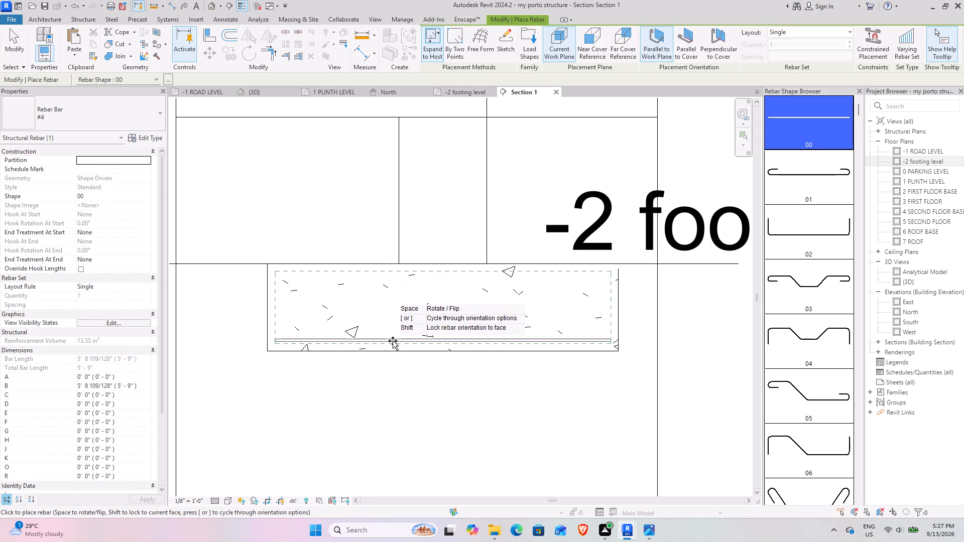
scroll(392, 341, up, 4)
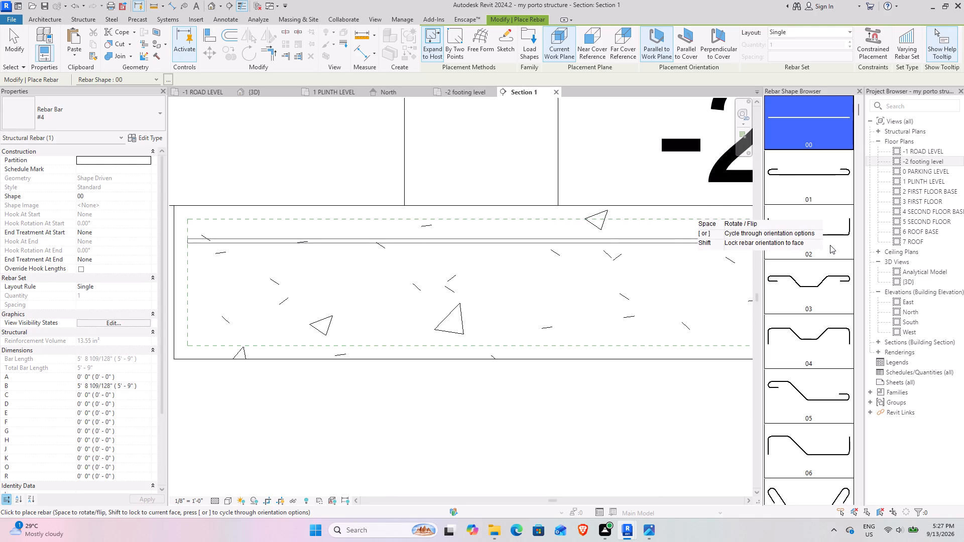
click(830, 245)
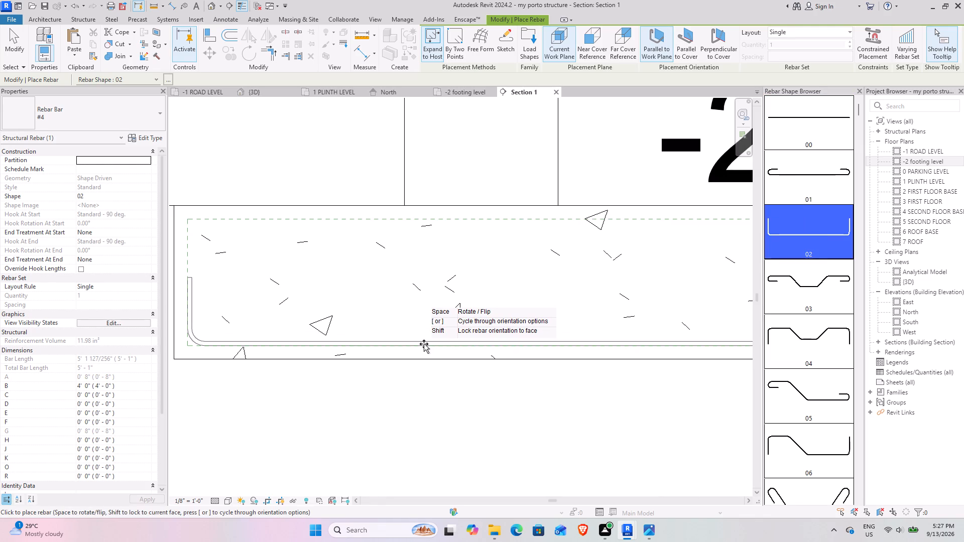
scroll(424, 344, down, 3)
middle_drag(415, 342, 397, 343)
scroll(399, 344, up, 4)
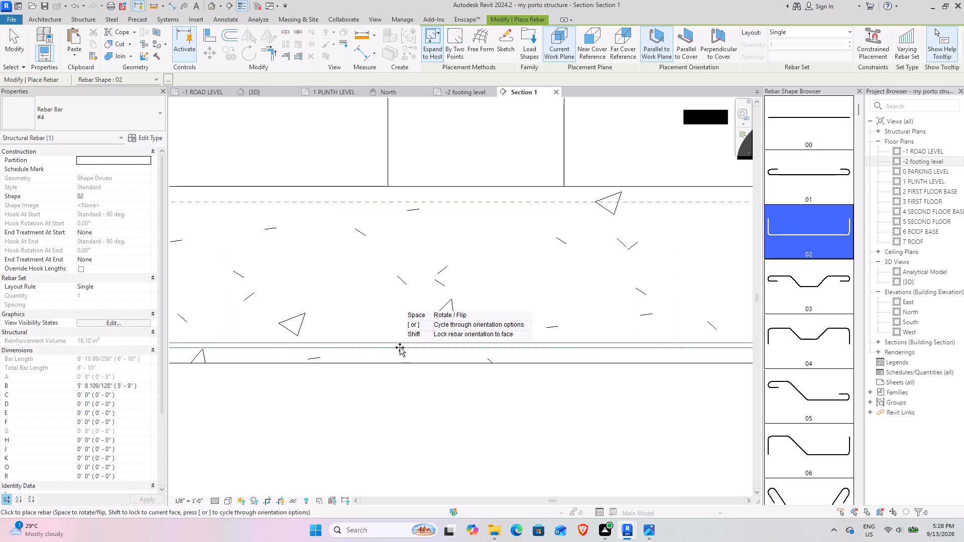
scroll(400, 347, down, 3)
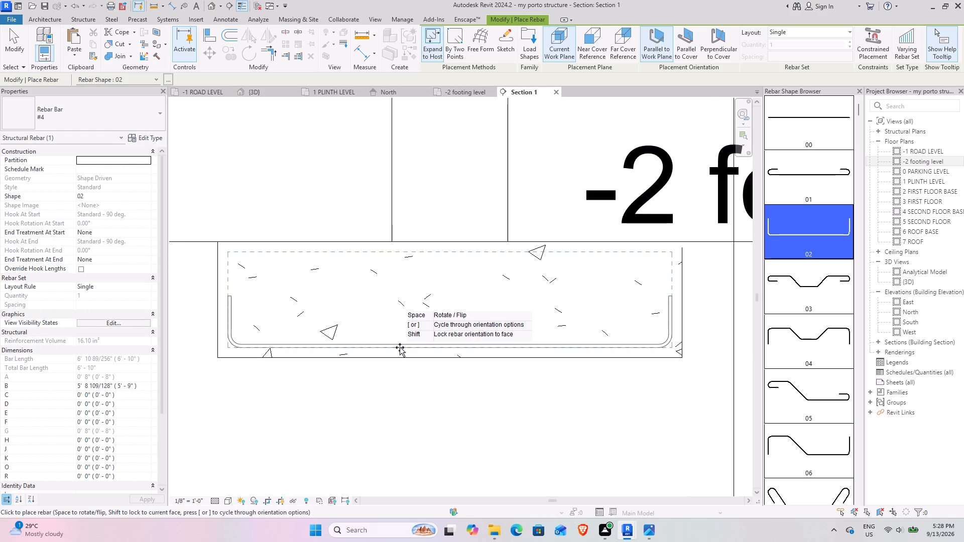
click(400, 347)
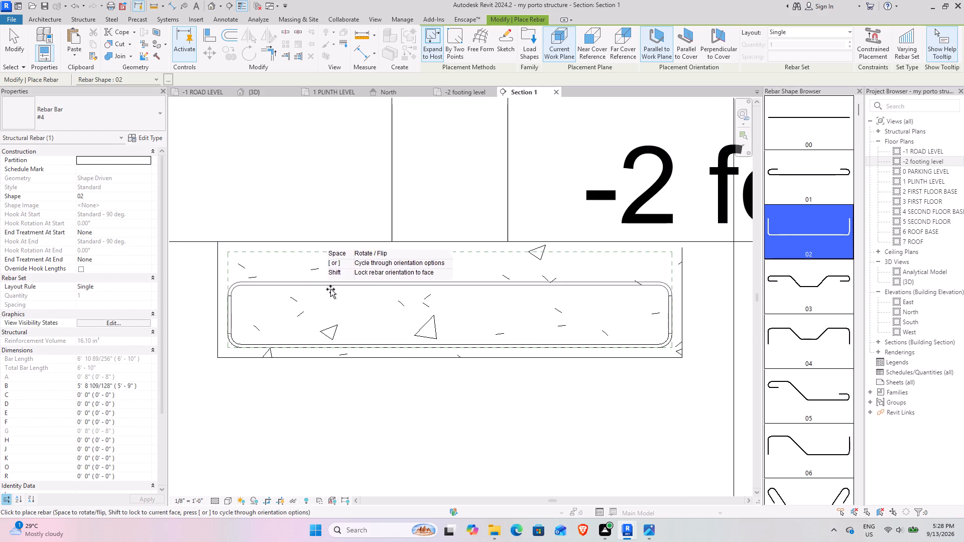
key(Escape)
key(Escape)
Measure the thickness of the placed rebar's upright hook leg with an aligned dimension.
scroll(234, 292, up, 4)
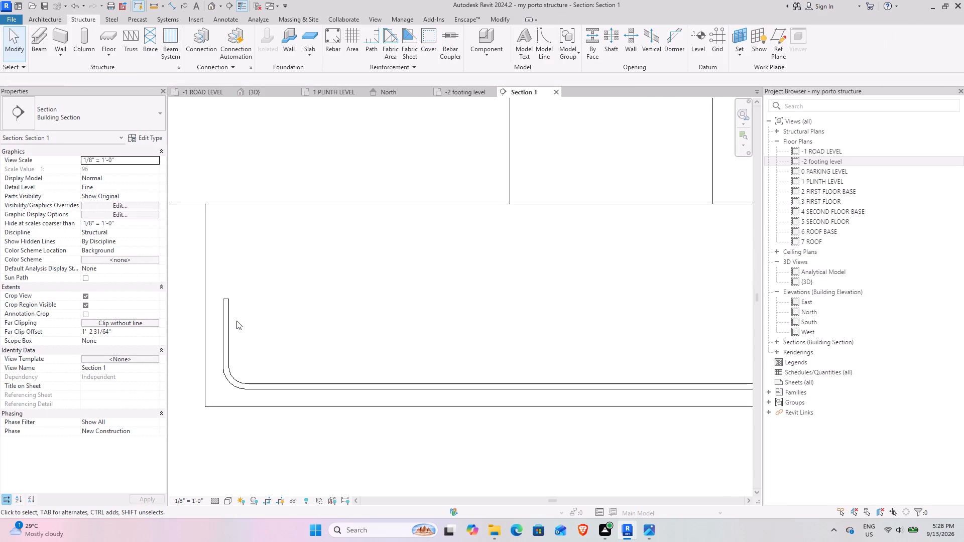
scroll(236, 321, up, 8)
middle_drag(213, 313, 310, 279)
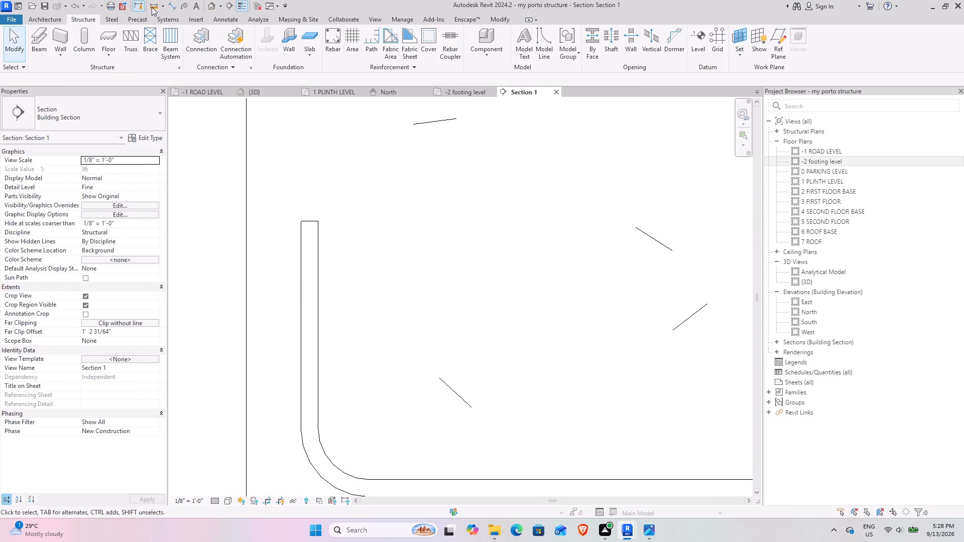
click(170, 5)
click(297, 284)
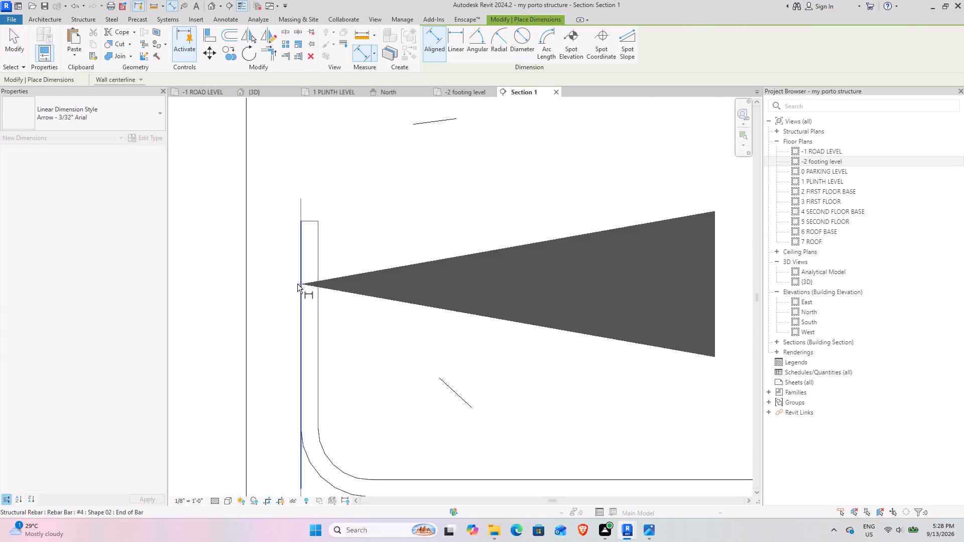
click(319, 288)
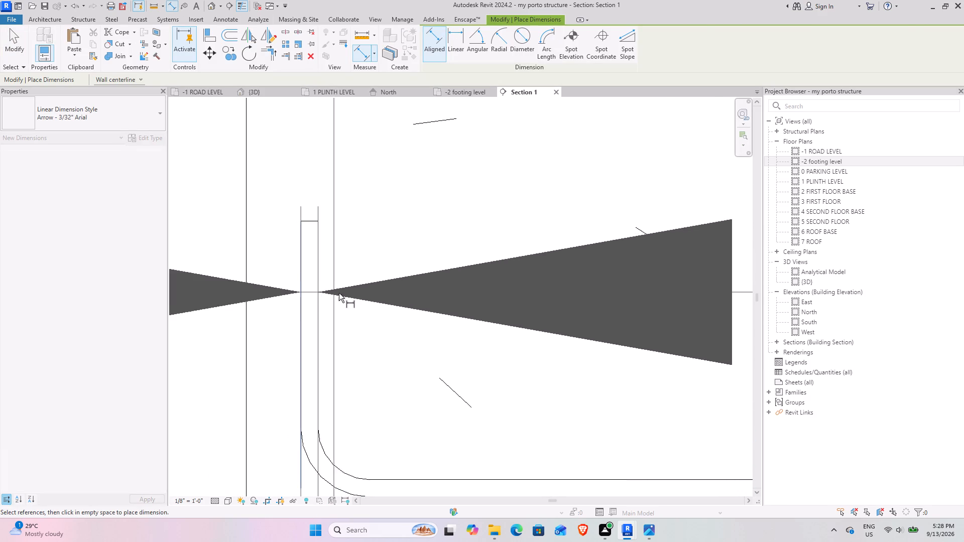
scroll(341, 294, down, 13)
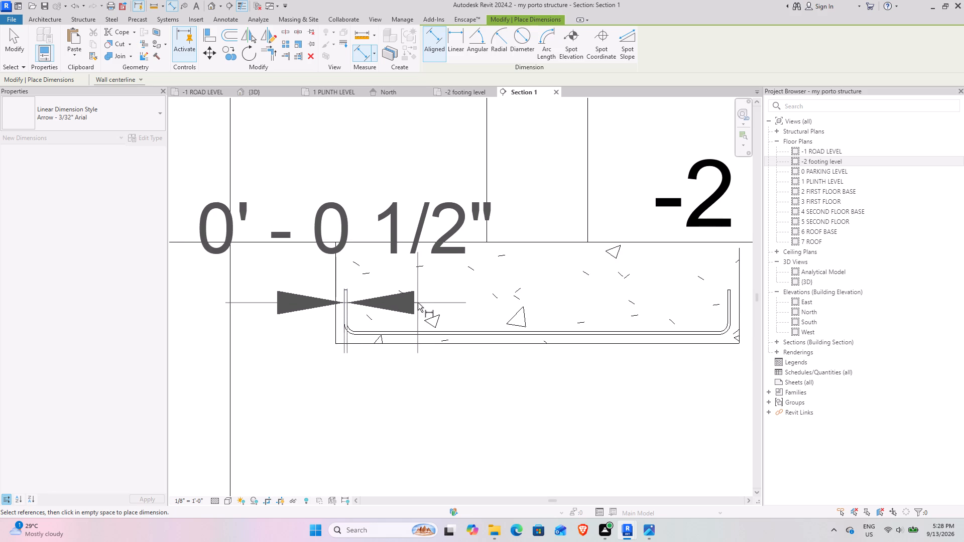
key(Escape)
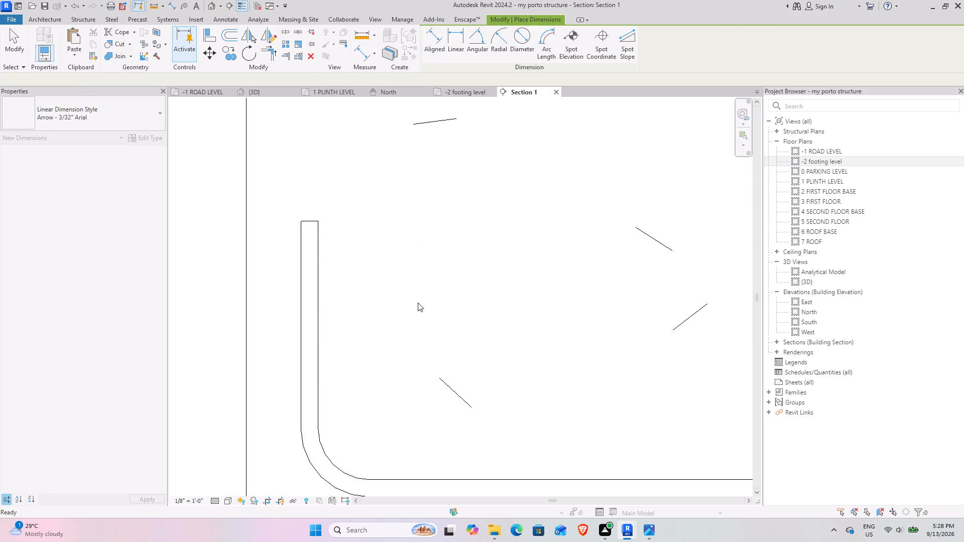
key(Escape)
Place a #4 shape 02 rebar perpendicular to cover, on the bottom bar about 4 13/16" from the footing's side face.
scroll(411, 298, down, 10)
middle_drag(517, 296, 332, 295)
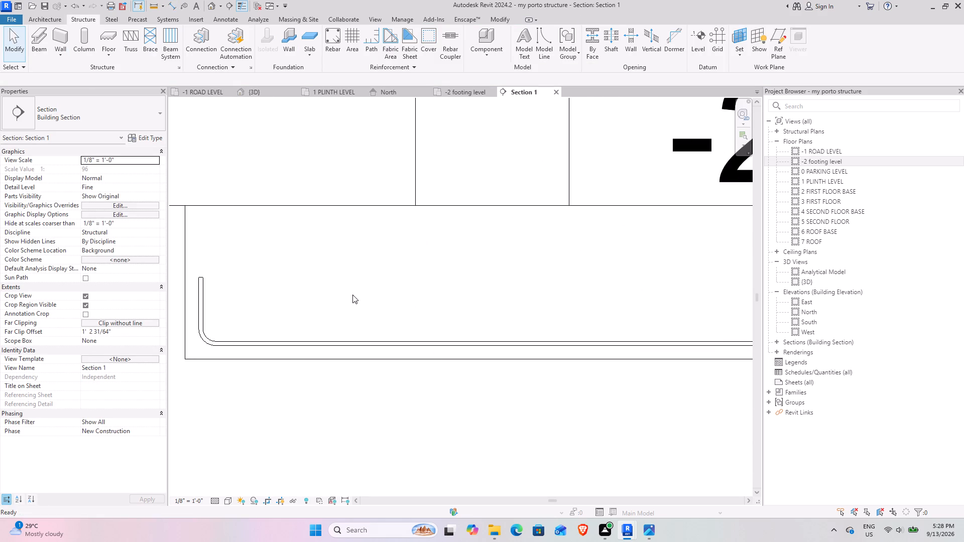
scroll(352, 295, down, 3)
middle_drag(448, 289, 446, 308)
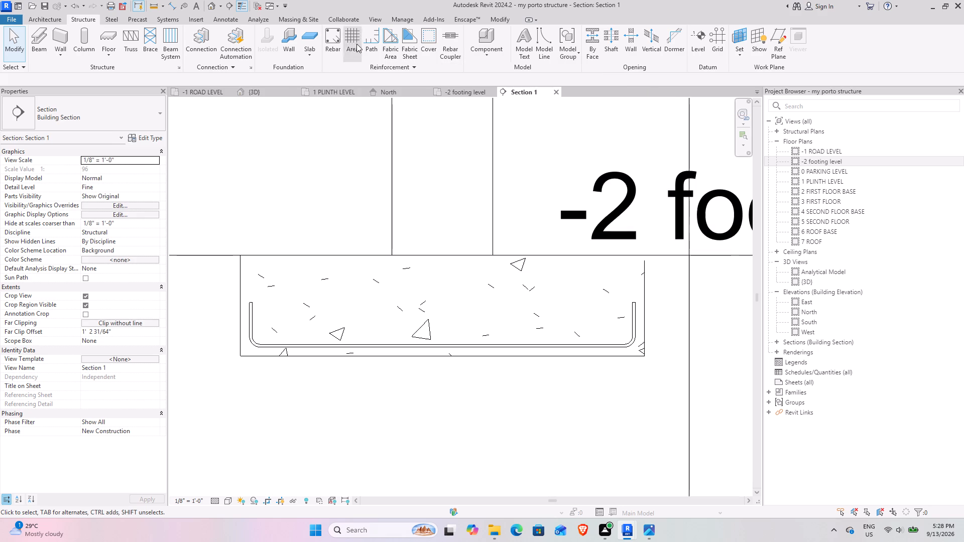
click(330, 37)
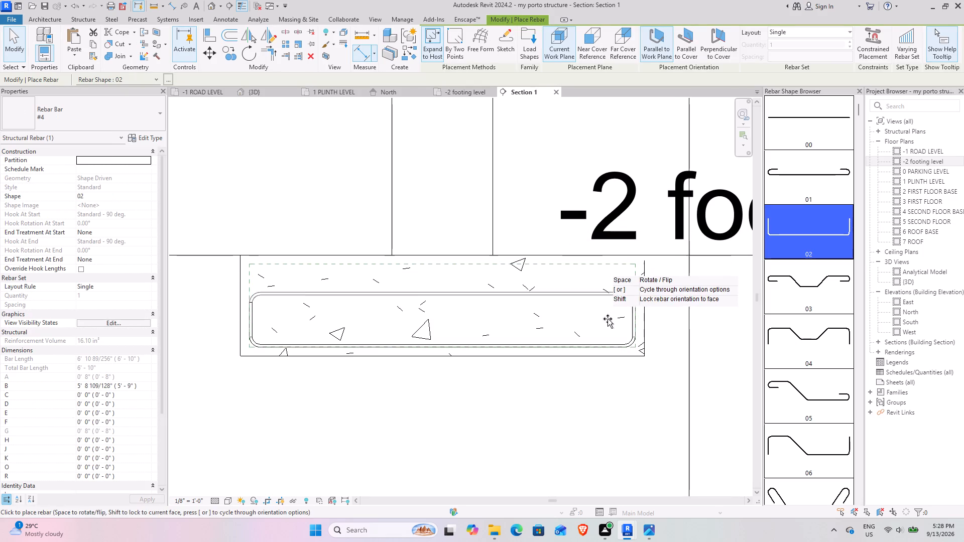
click(716, 51)
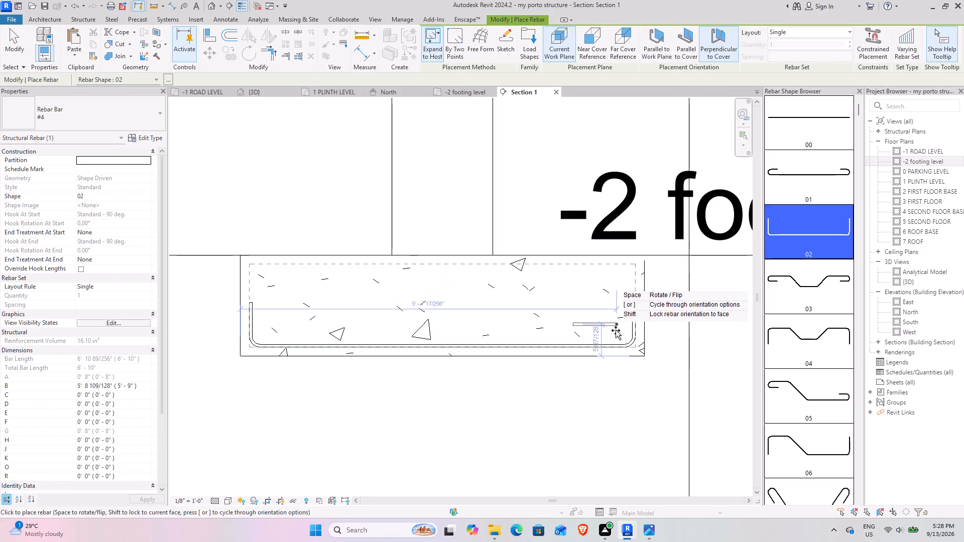
scroll(616, 344, up, 8)
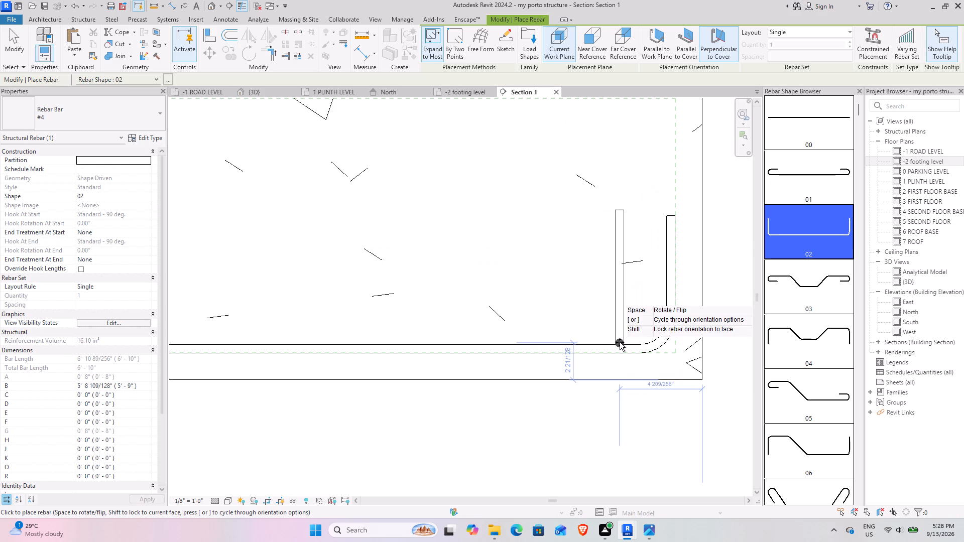
click(620, 342)
key(Escape)
key(Escape)
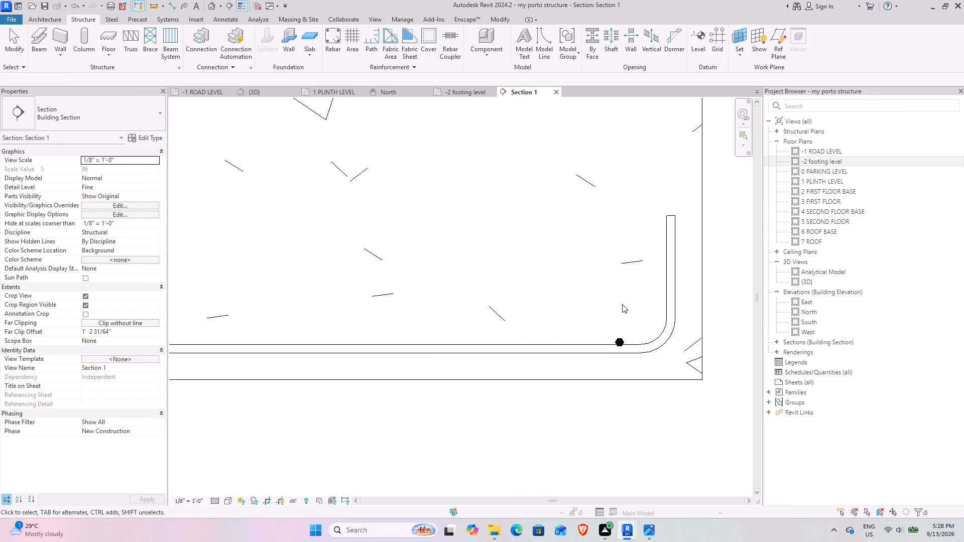
Inspect the new perpendicular bar in Section 1 and look over the footings in the 3D view.
click(621, 338)
scroll(556, 269, down, 6)
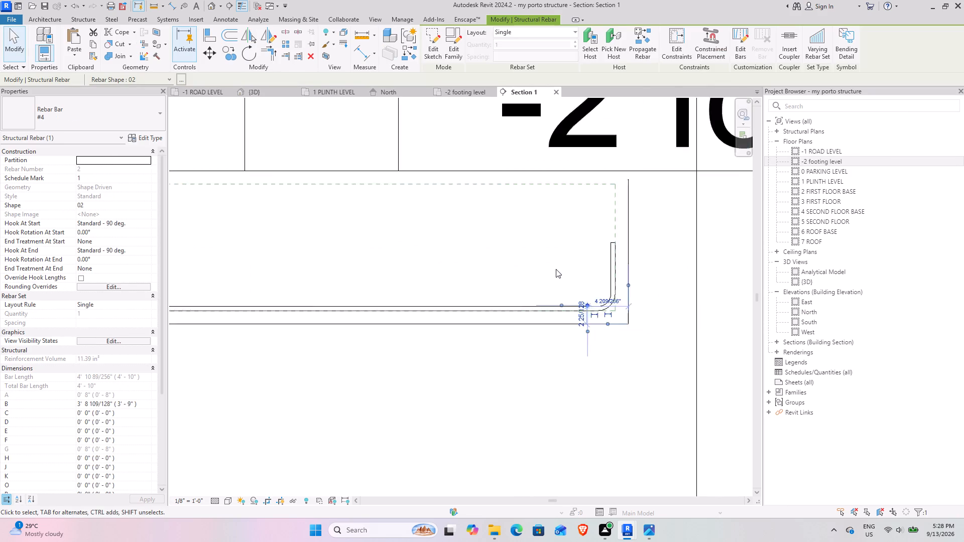
scroll(556, 269, down, 2)
key(Escape)
click(259, 92)
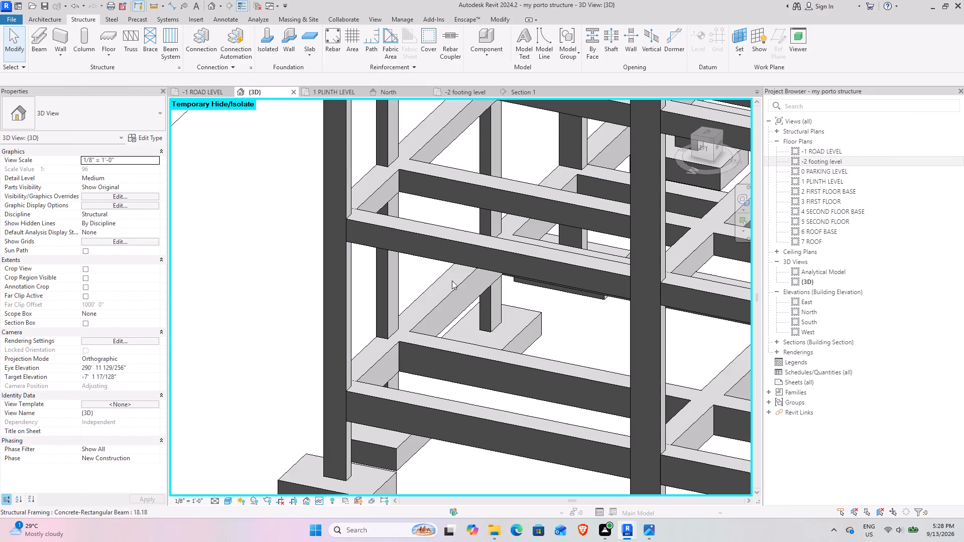
scroll(485, 330, down, 4)
middle_drag(447, 303, 370, 220)
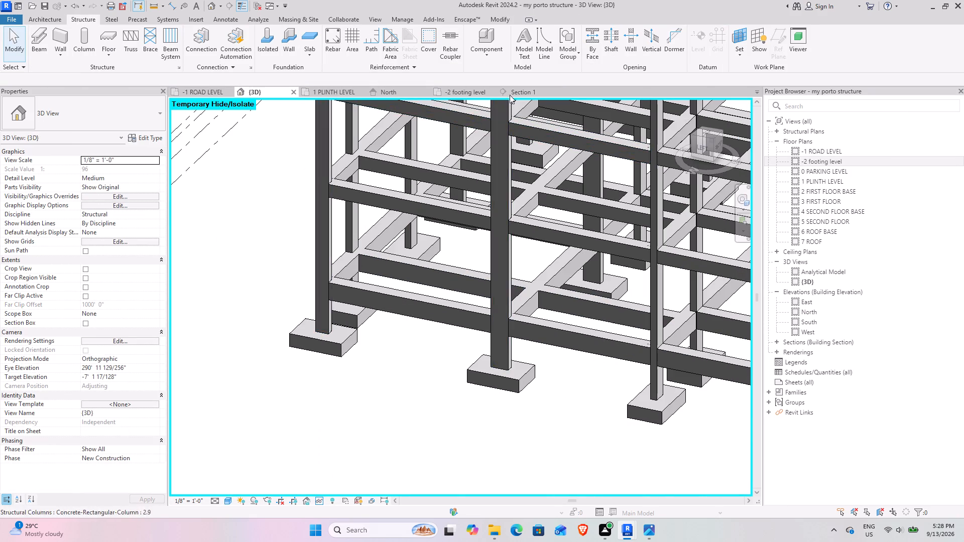
Make both #4 footing bars shown in Section 1 display unobscured in the {3D} view through their view visibility states.
click(513, 92)
click(587, 300)
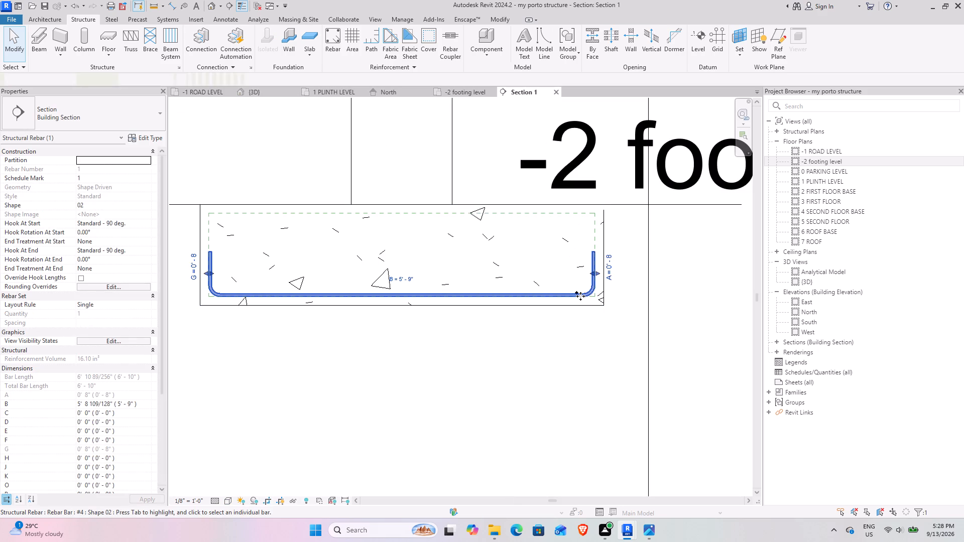
scroll(579, 292, up, 9)
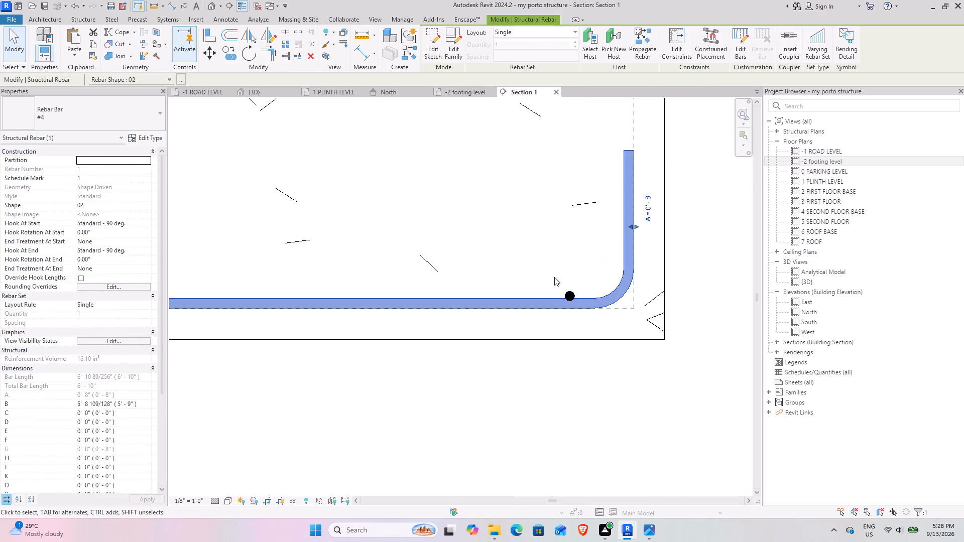
click(554, 277)
drag(554, 277, 581, 304)
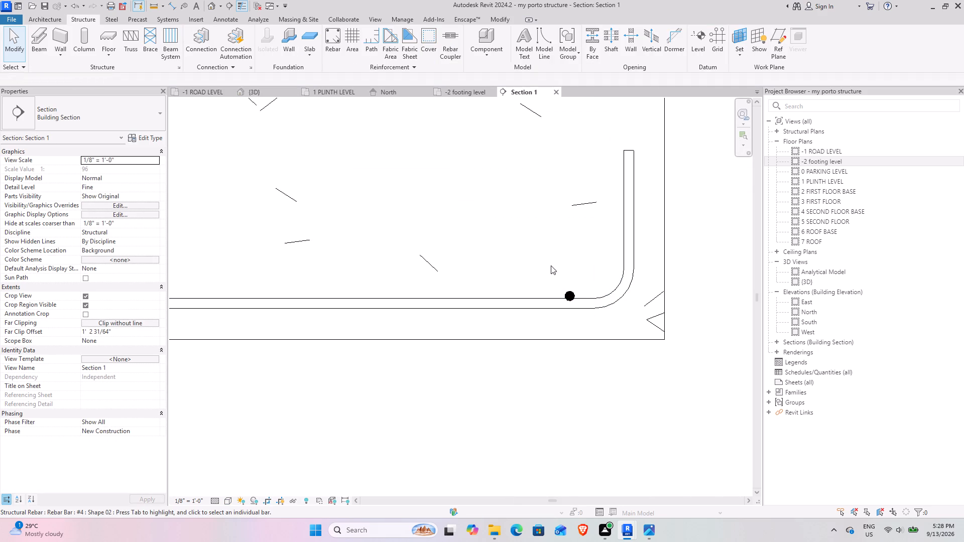
drag(547, 261, 593, 313)
ctrl+drag(612, 323, 549, 280)
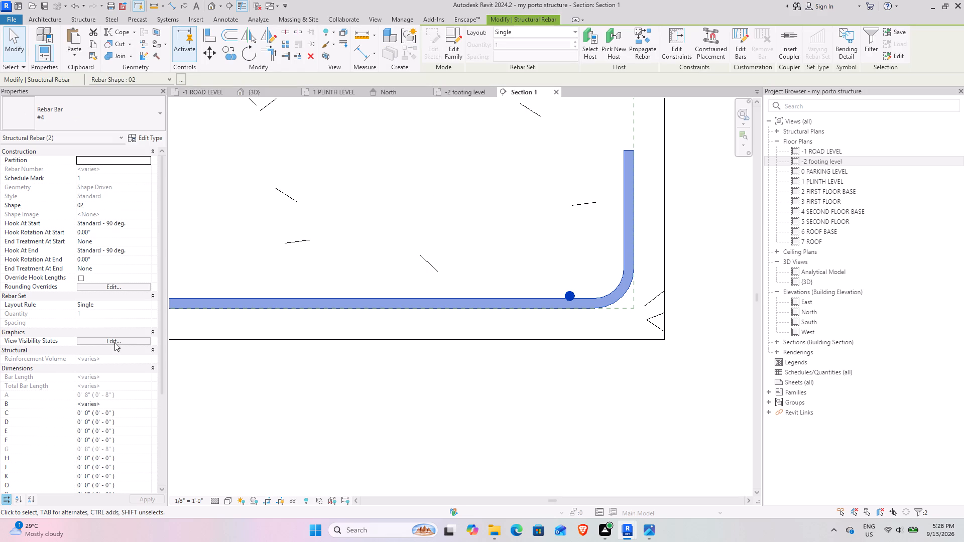
click(119, 343)
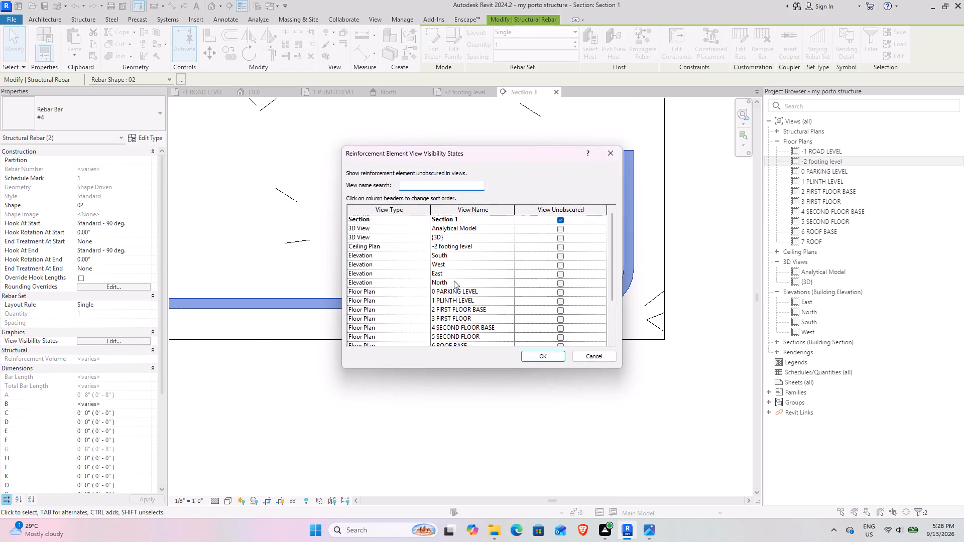
click(558, 235)
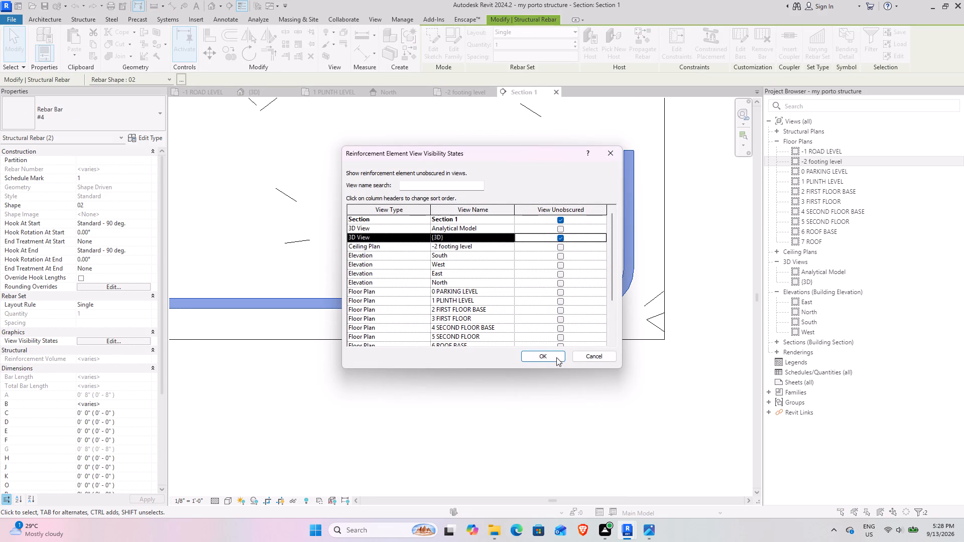
click(546, 358)
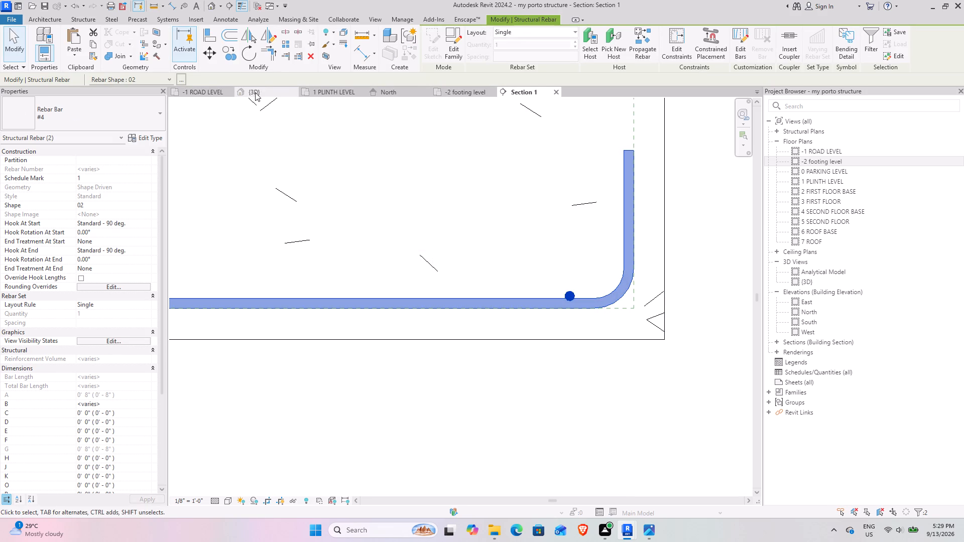
Set the layout of the two selected footing bars to Maximum Spacing at 6".
click(255, 92)
scroll(322, 343, up, 4)
scroll(377, 360, up, 5)
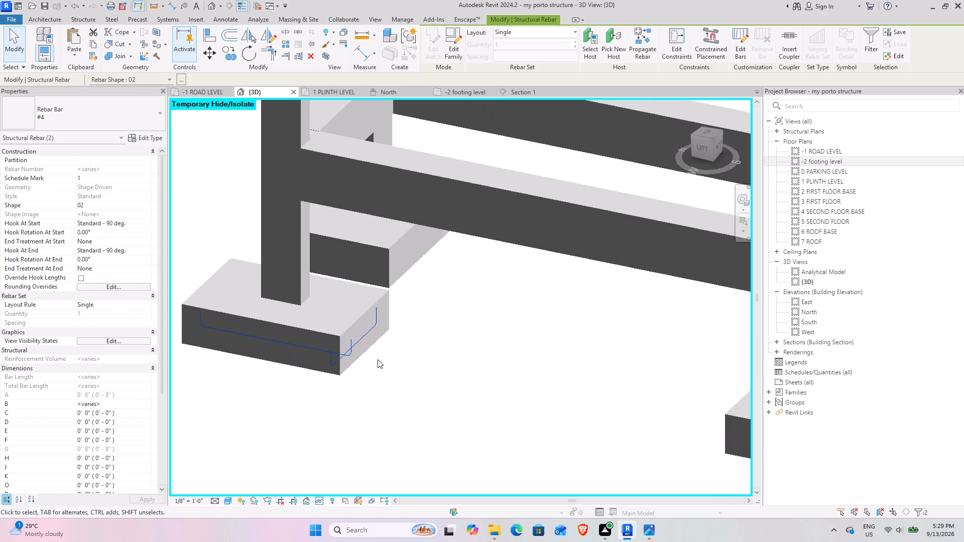
middle_drag(350, 374, 398, 354)
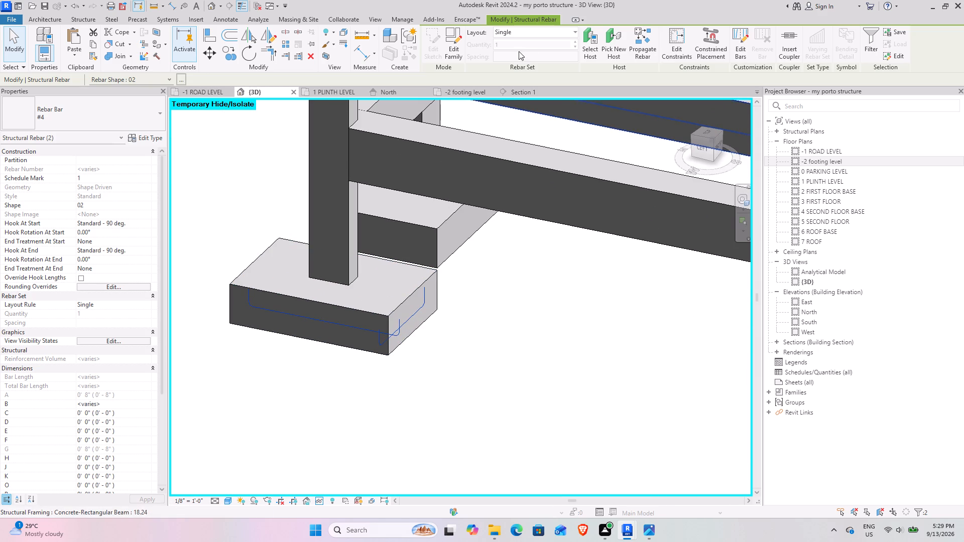
click(565, 35)
click(511, 68)
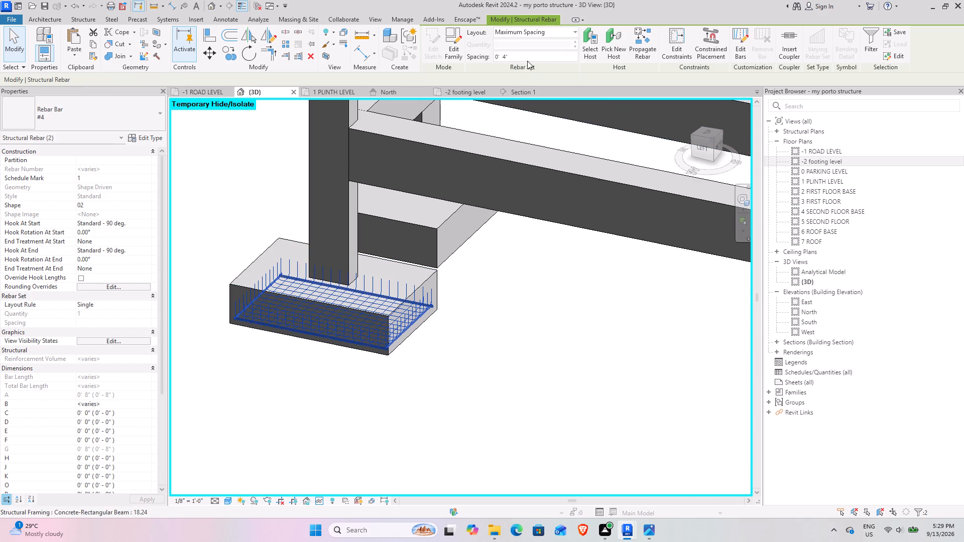
click(541, 56)
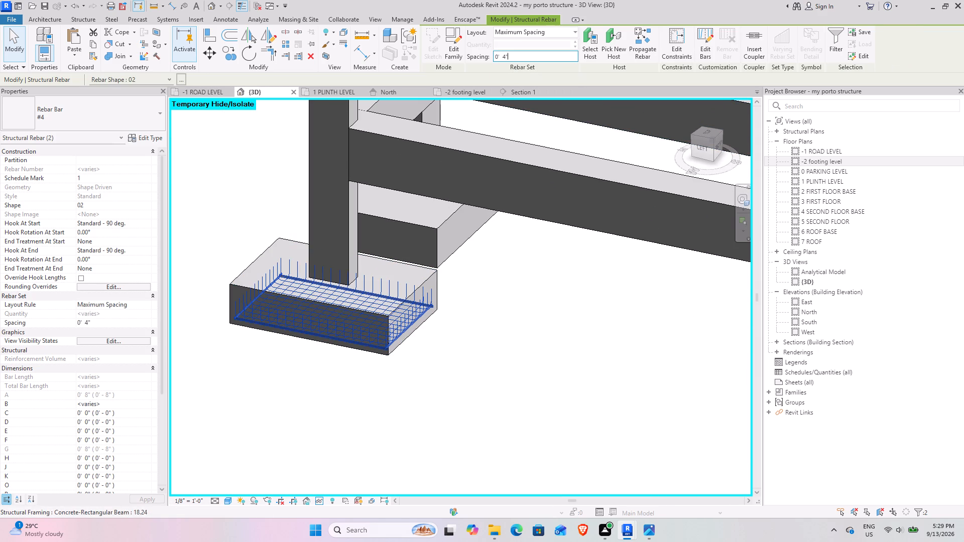
text(6")
key(Return)
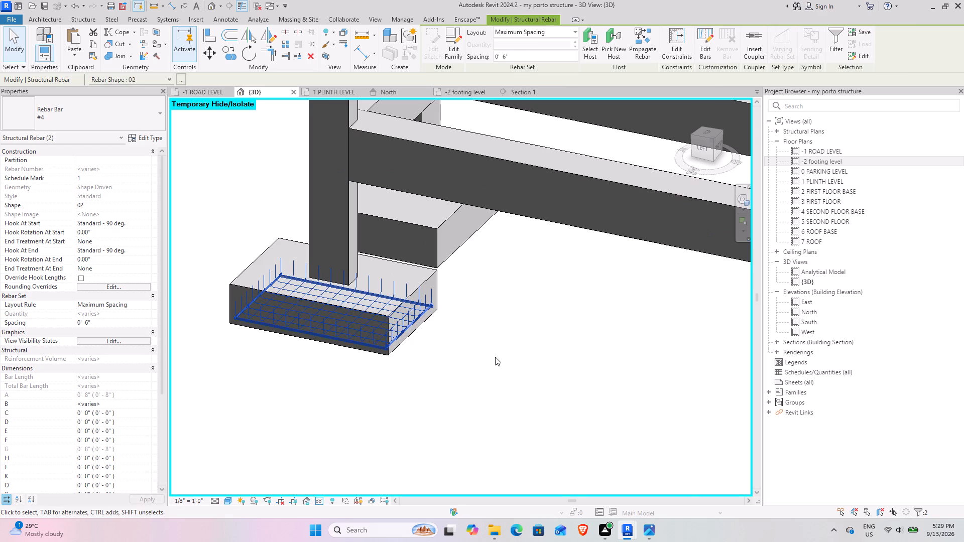
scroll(403, 325, up, 8)
click(580, 355)
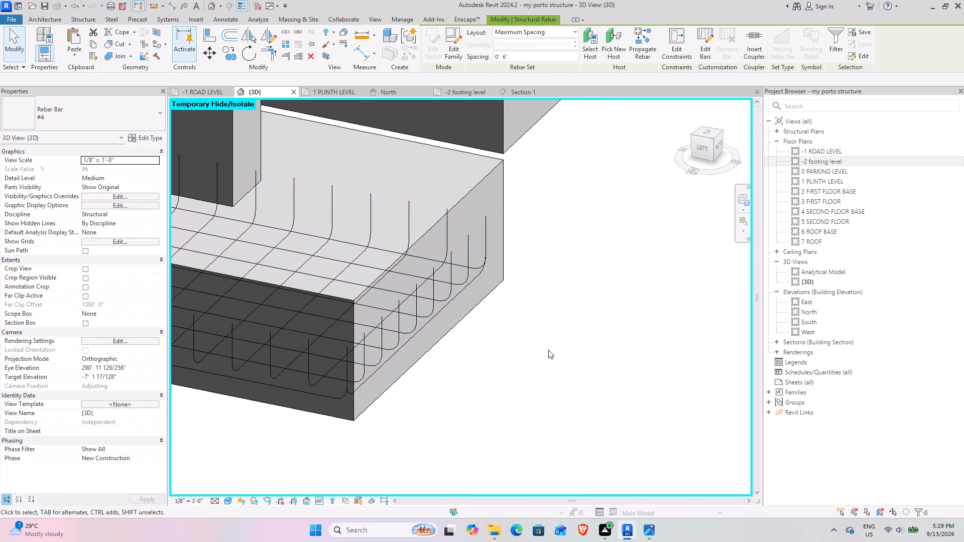
Examine the footing's two-way rebar mesh from several angles and look over the whole frame in the 3D view.
scroll(548, 350, down, 4)
shift+middle_drag(523, 347, 507, 343)
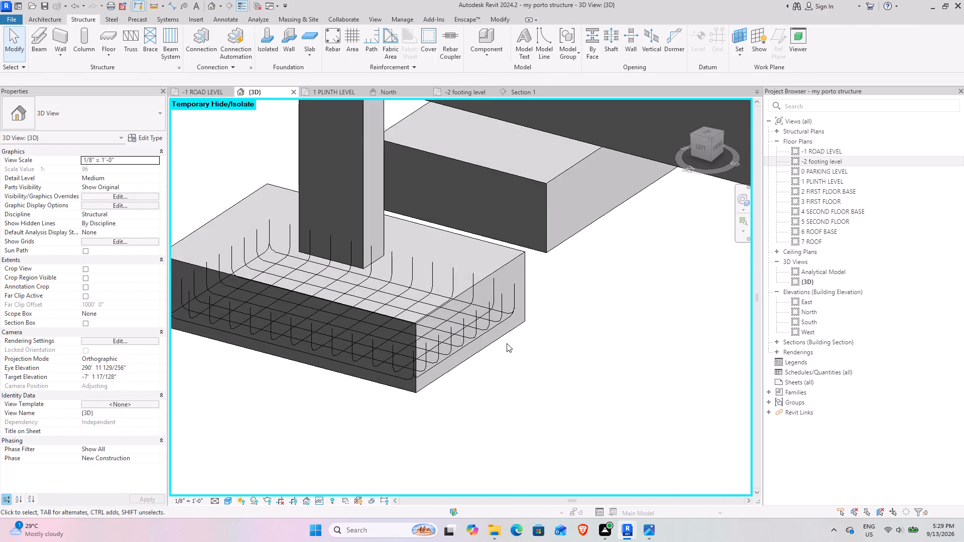
scroll(505, 344, down, 4)
shift+middle_drag(491, 375, 554, 355)
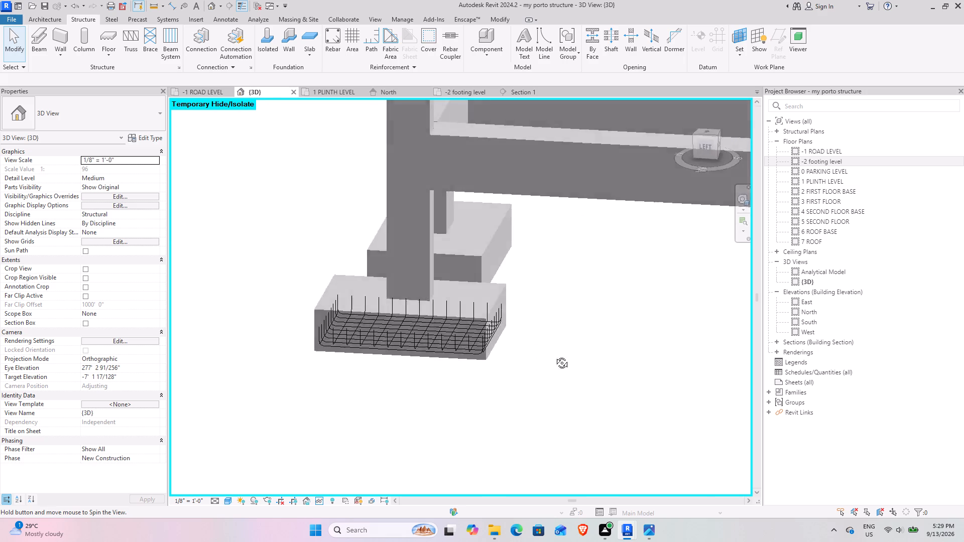
shift+middle_drag(554, 355, 500, 367)
scroll(499, 360, down, 2)
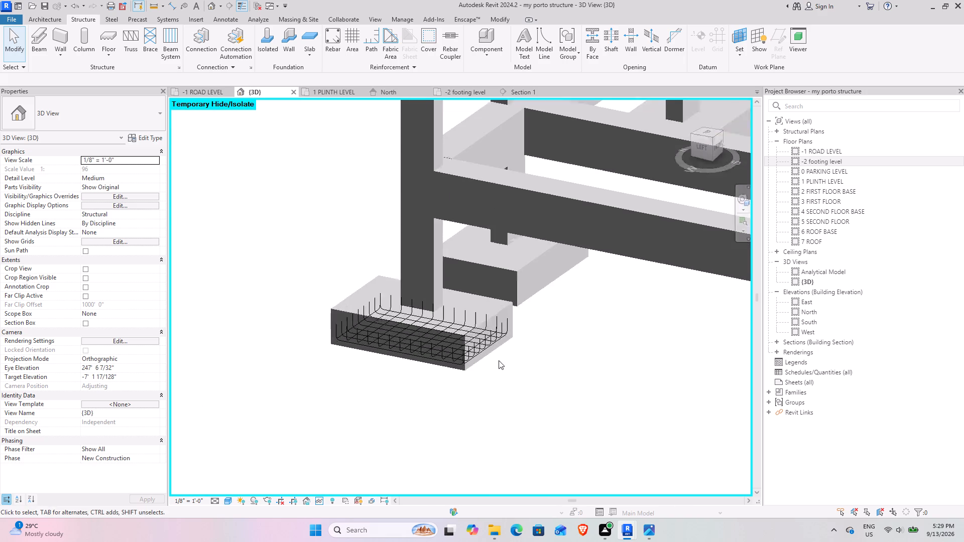
scroll(499, 360, down, 7)
middle_drag(518, 372, 379, 303)
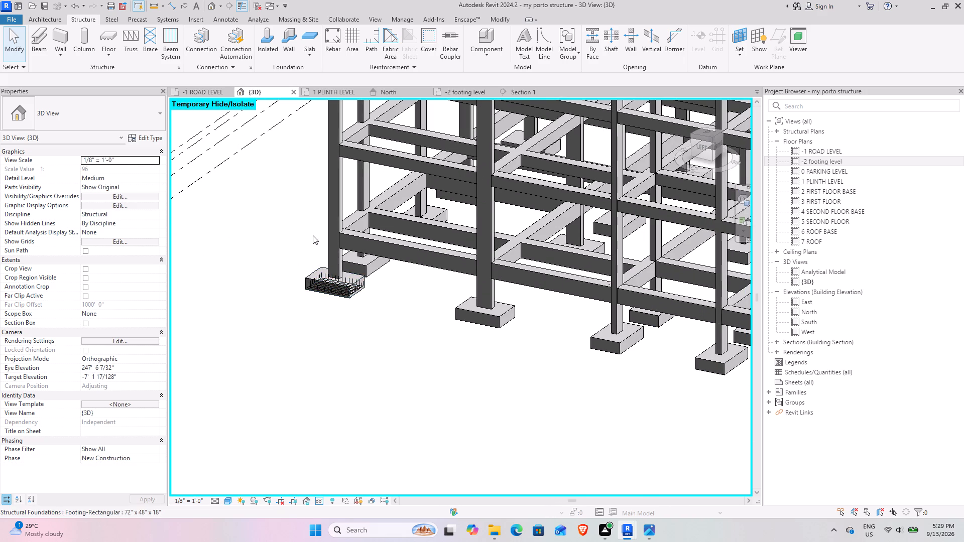
scroll(314, 235, down, 10)
shift+middle_drag(328, 301, 380, 233)
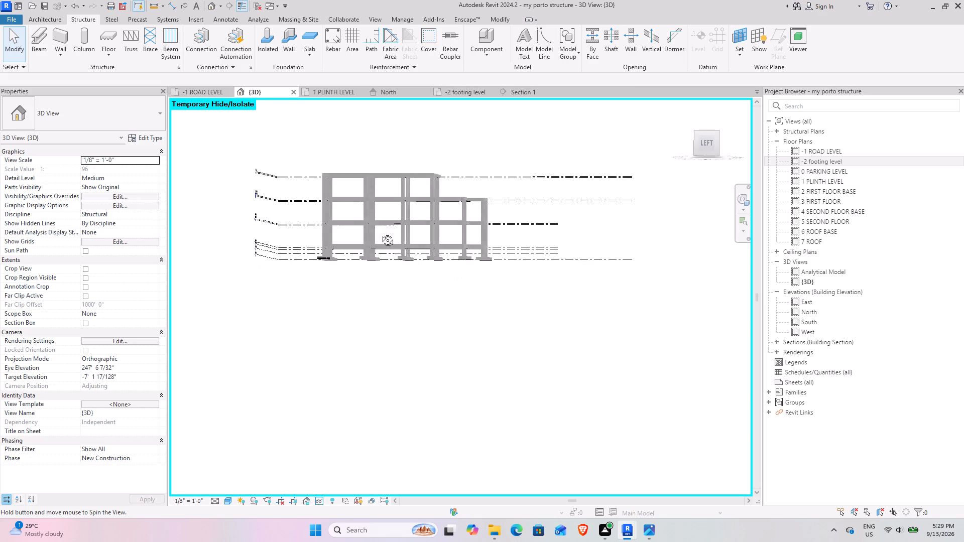
shift+middle_drag(380, 233, 380, 243)
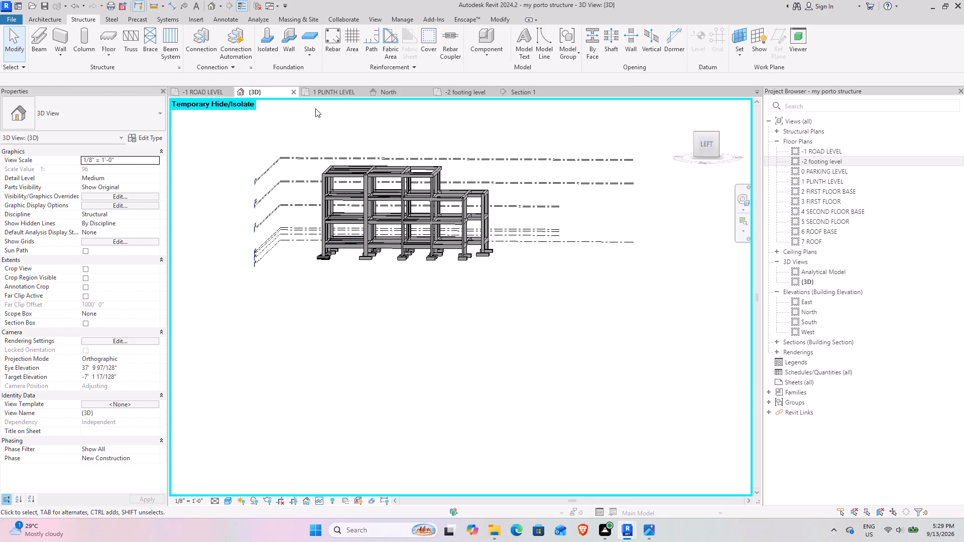
Select all structural columns and beams in the North elevation and temporarily hide them in the 3D view.
click(379, 95)
scroll(405, 234, down, 4)
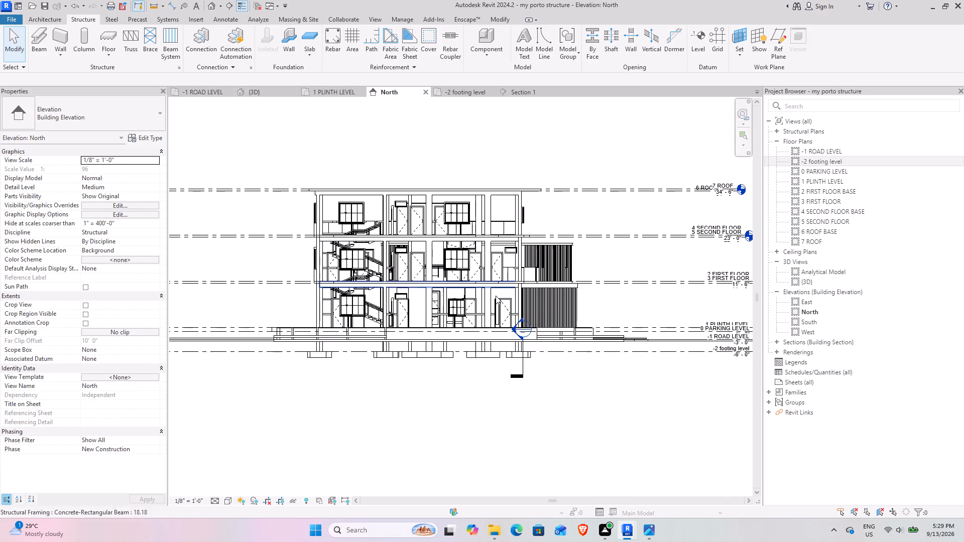
drag(245, 131, 567, 342)
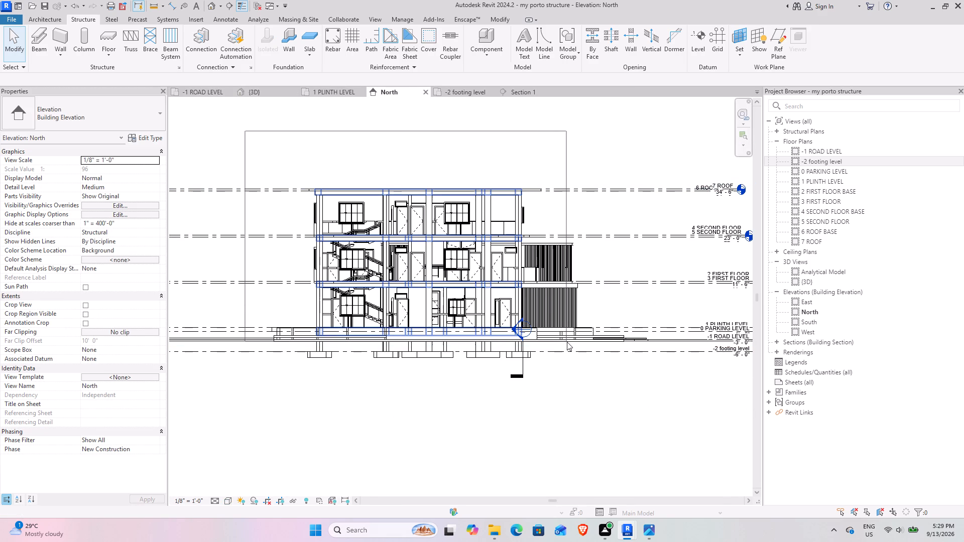
drag(567, 342, 573, 349)
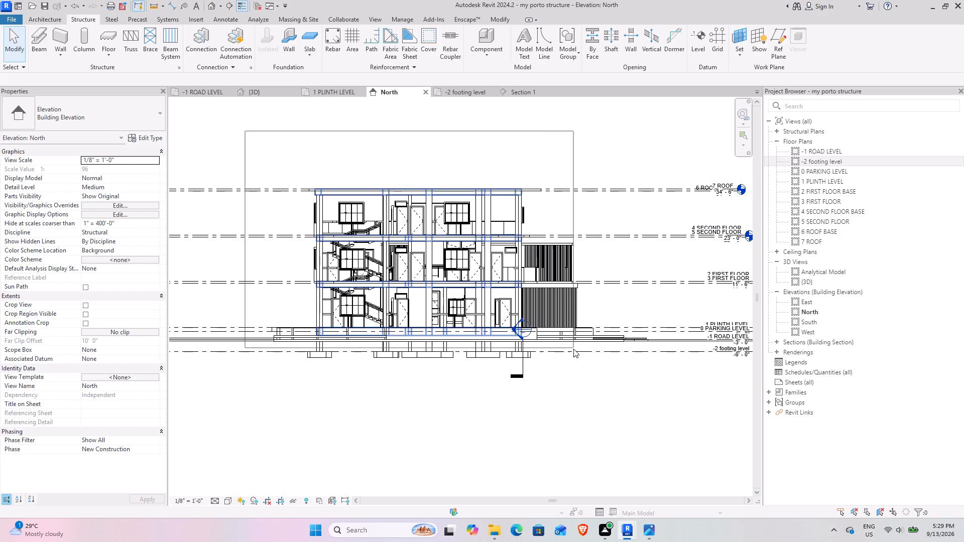
drag(573, 349, 575, 354)
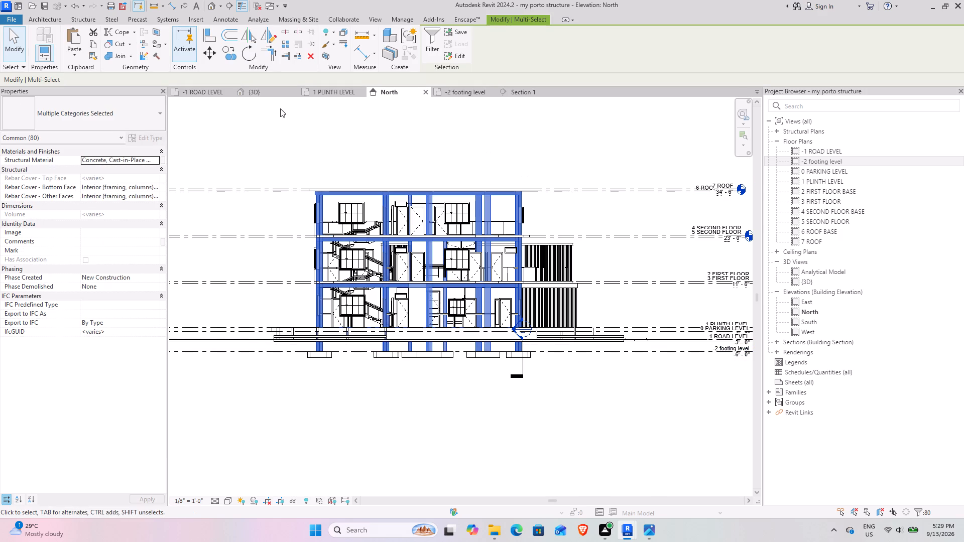
click(260, 94)
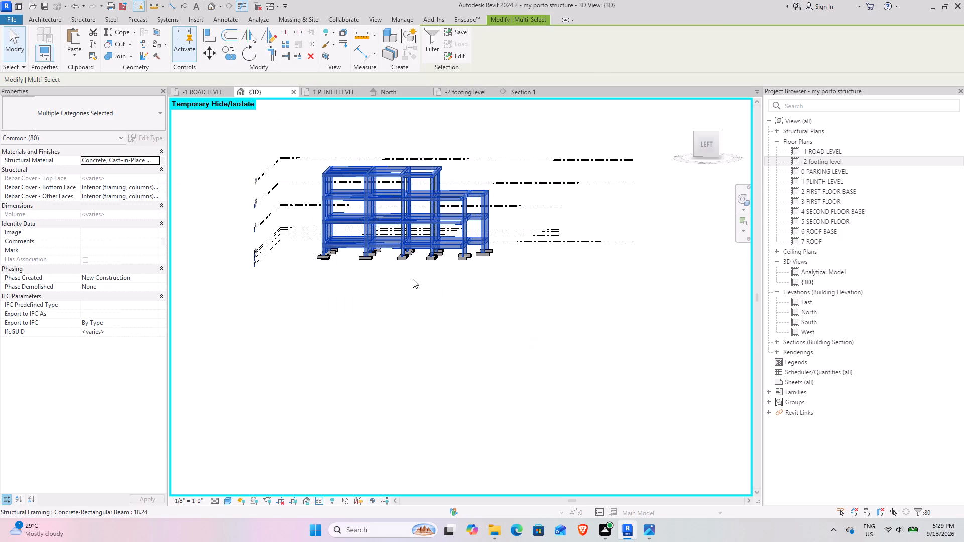
text(hh)
Propagate the reinforced corner footing's rebar, aligned by host, to five footings: two behind it, two in the second row, and the third row's front one.
scroll(368, 252, up, 9)
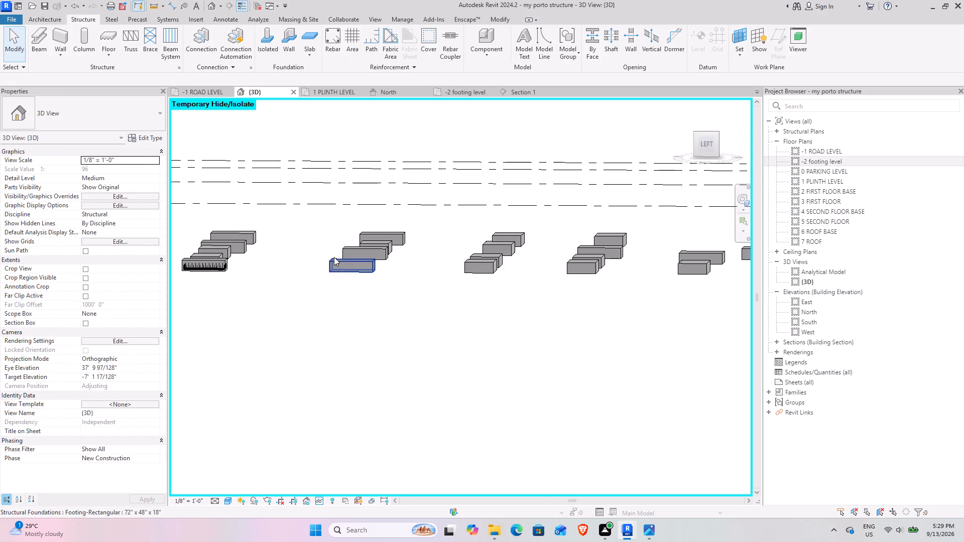
shift+middle_drag(327, 252, 311, 347)
middle_drag(272, 290, 319, 338)
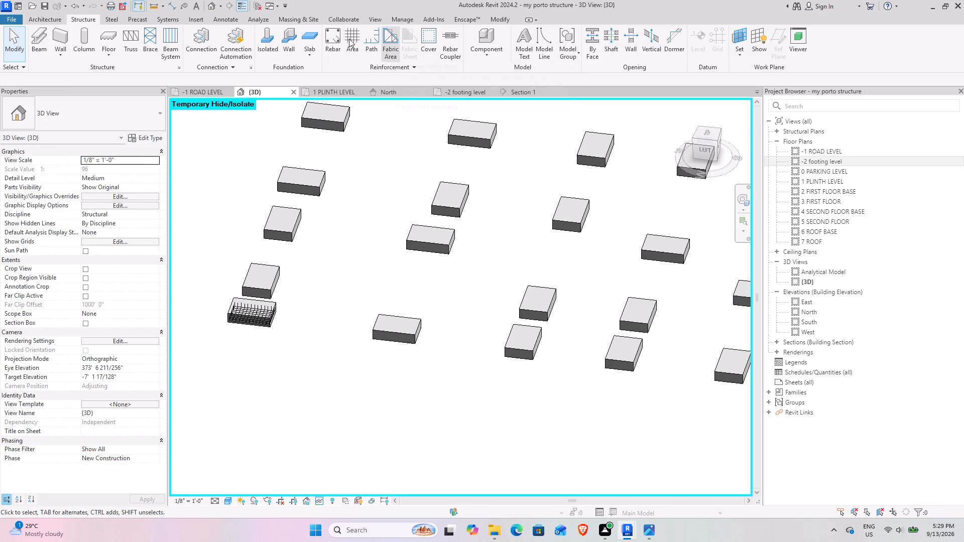
click(263, 322)
click(306, 286)
click(273, 301)
click(507, 45)
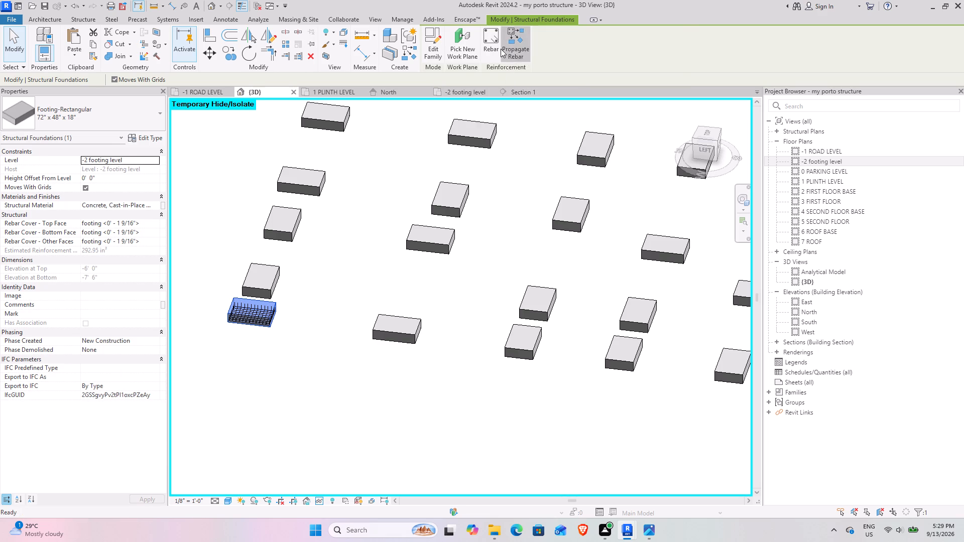
click(270, 287)
click(285, 237)
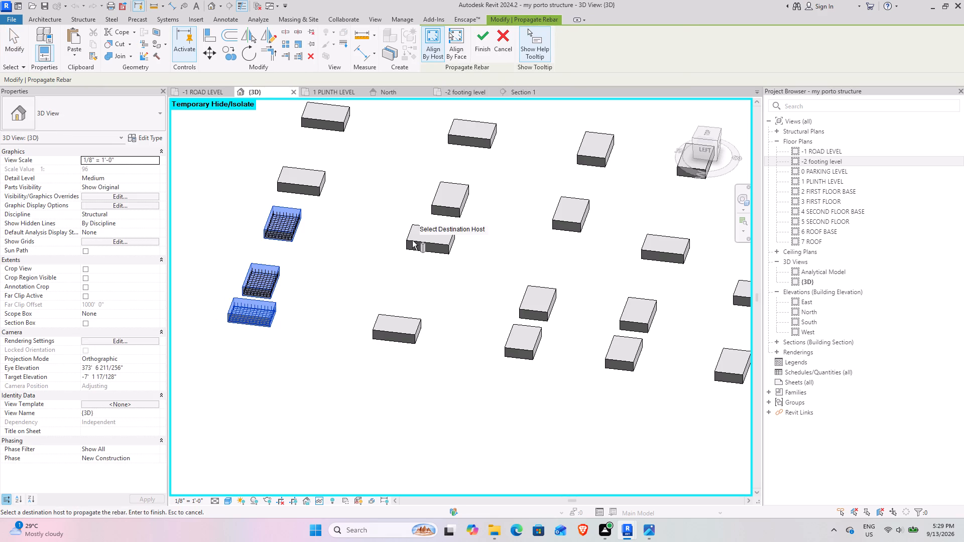
click(412, 240)
click(397, 336)
click(511, 348)
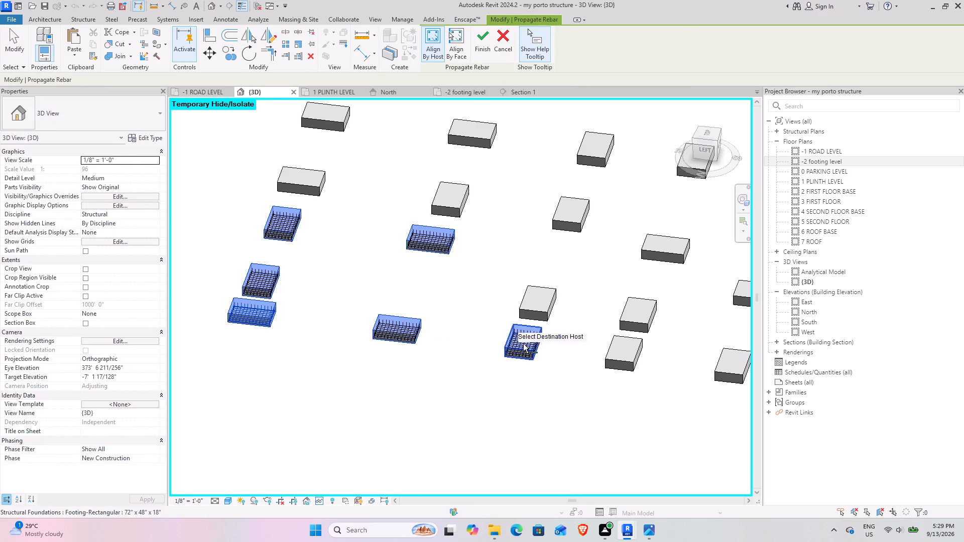
Add the seven remaining footings of the first three rows as destination hosts for the propagated rebar.
click(552, 313)
click(571, 223)
click(590, 159)
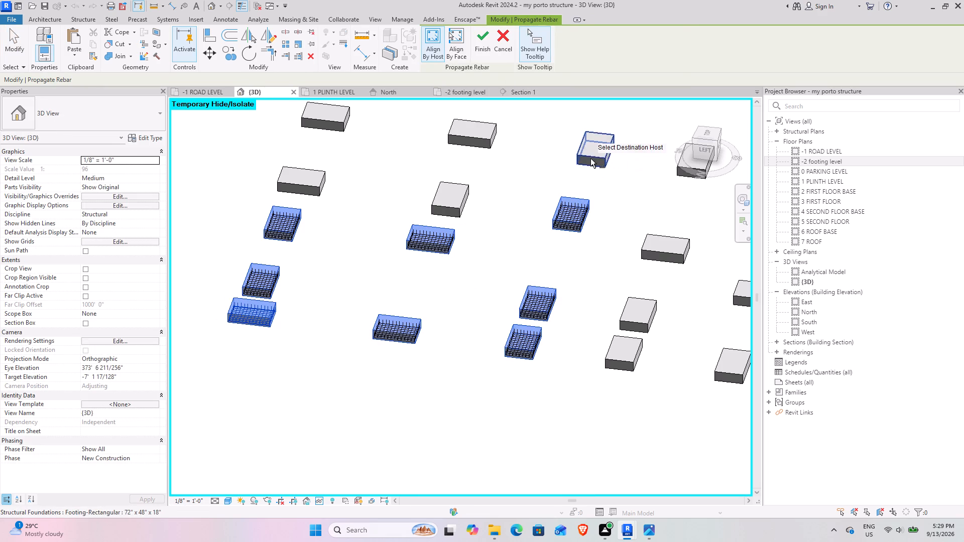
click(450, 199)
click(459, 206)
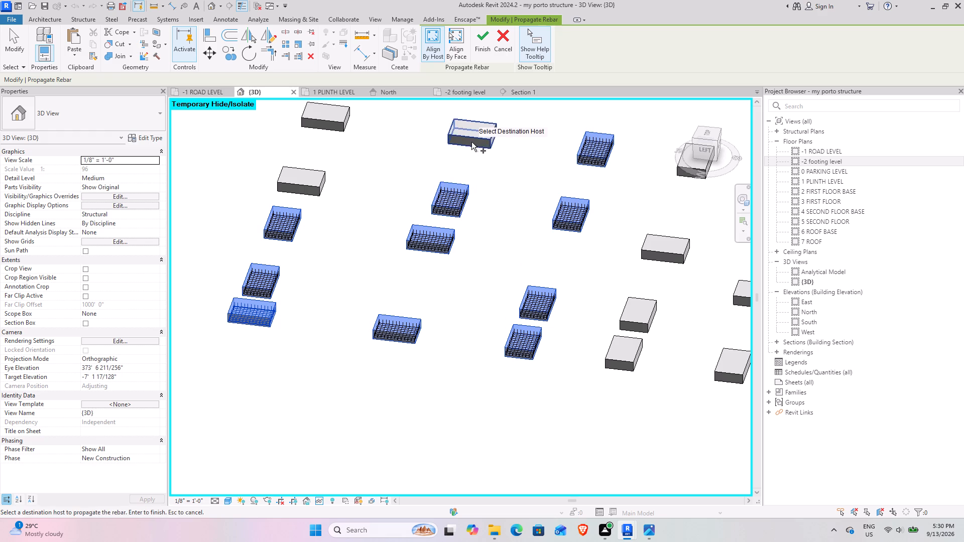
click(471, 142)
click(333, 119)
click(305, 184)
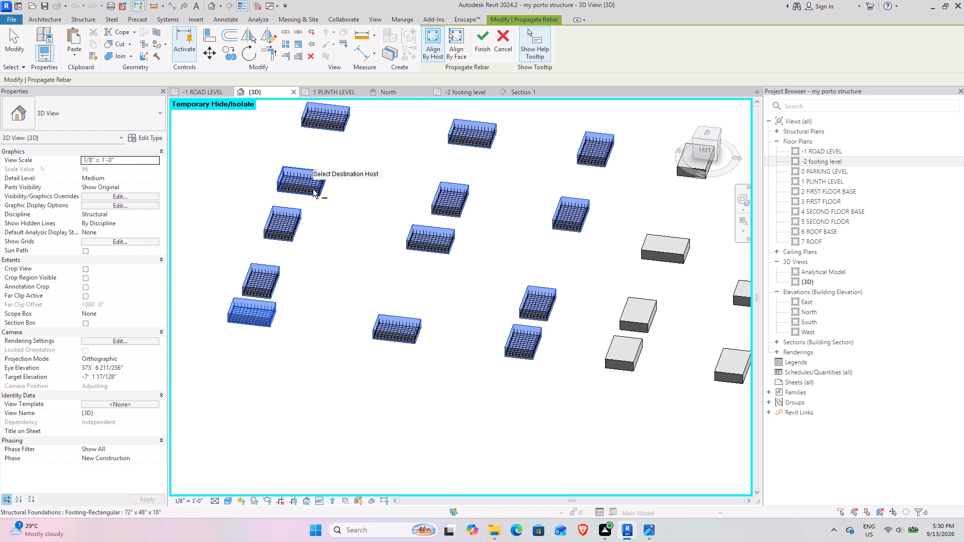
Add the last eight footings beyond the third row as destination hosts and finish the rebar propagation.
middle_drag(540, 228, 255, 212)
click(391, 245)
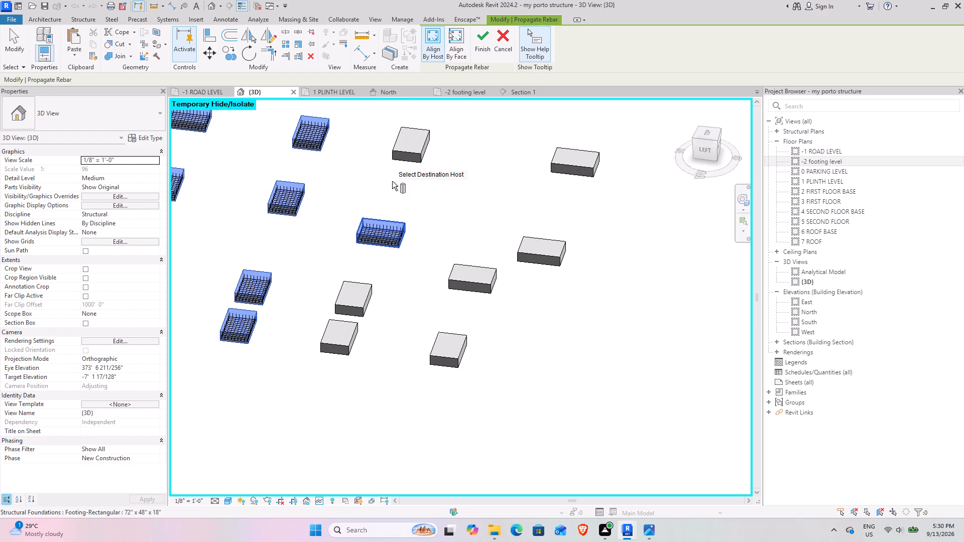
click(407, 153)
click(353, 310)
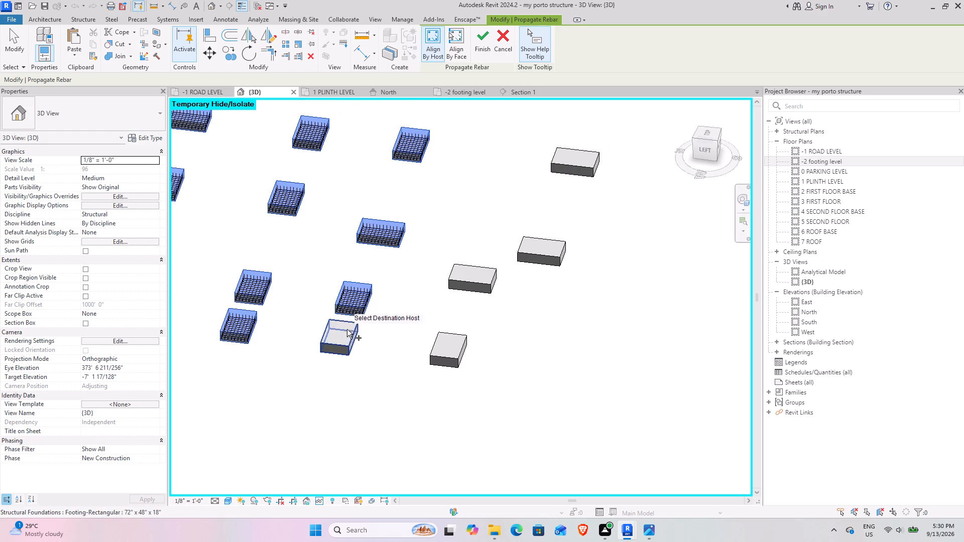
click(343, 355)
click(443, 360)
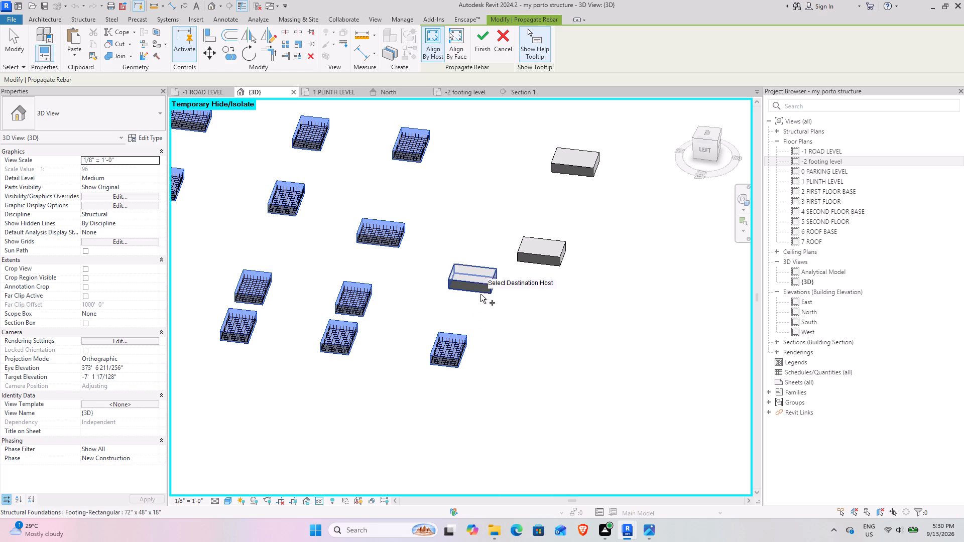
click(480, 288)
click(548, 262)
click(583, 171)
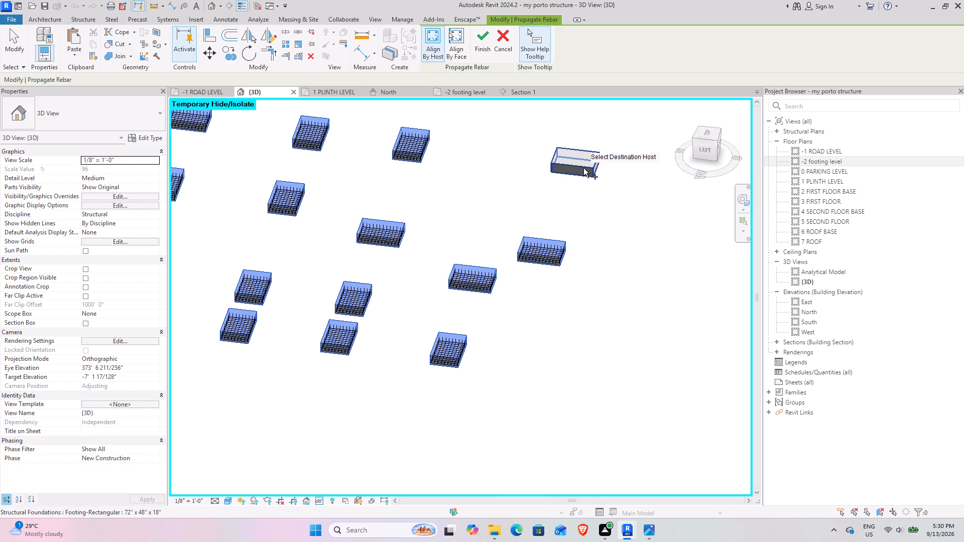
scroll(444, 253, down, 4)
middle_drag(443, 278, 565, 297)
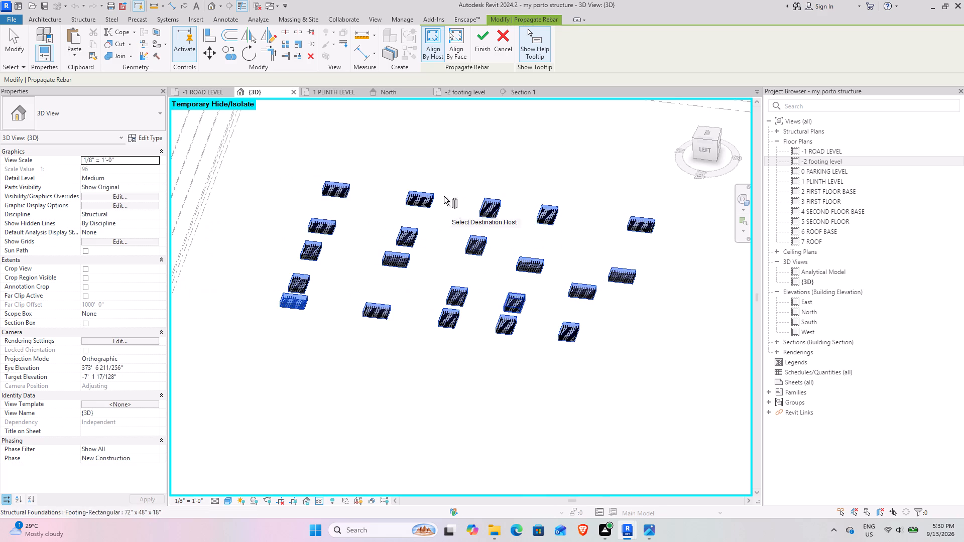
click(479, 44)
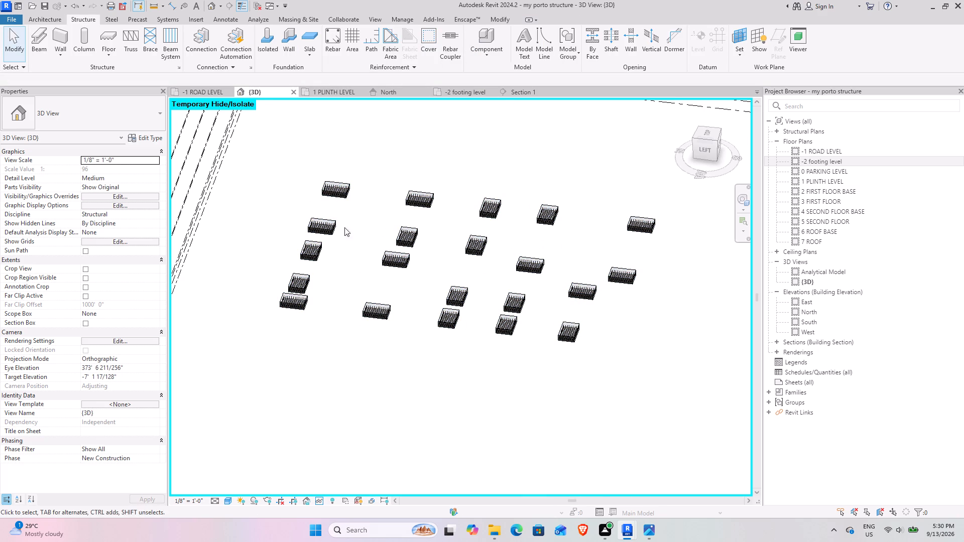
Close the Enscape render window and the Enscape Asset Library window.
scroll(373, 253, down, 4)
shift+middle_drag(373, 317, 356, 248)
scroll(383, 259, up, 7)
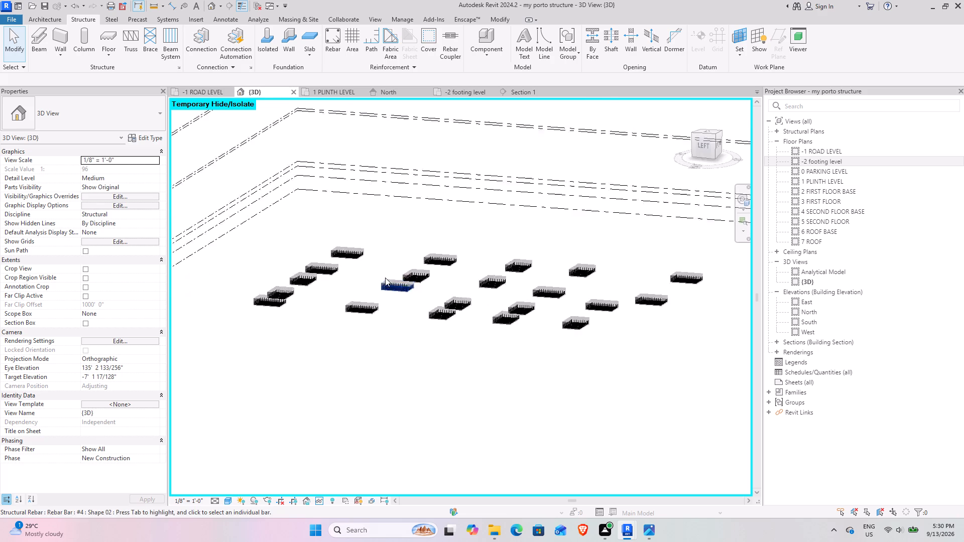
scroll(385, 278, up, 2)
middle_drag(378, 293, 435, 331)
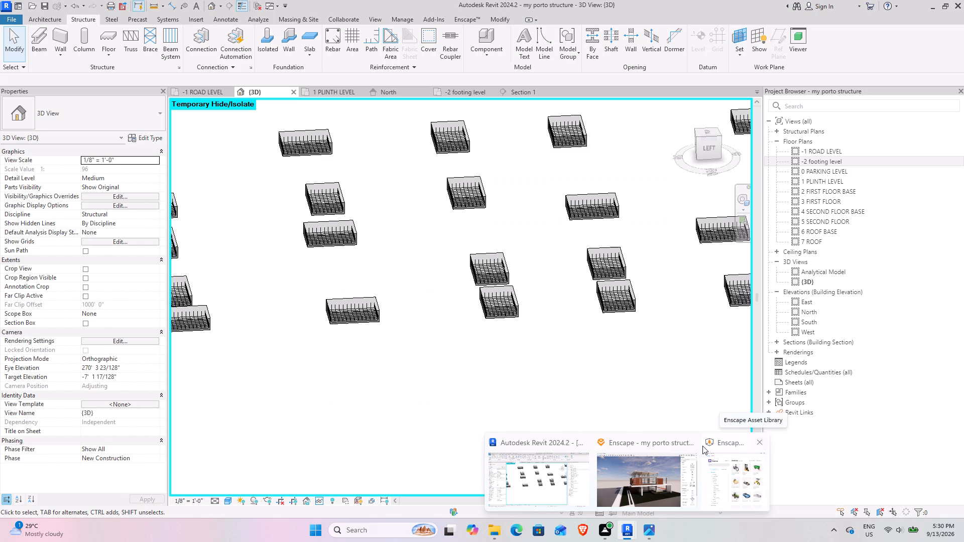
click(697, 443)
click(704, 444)
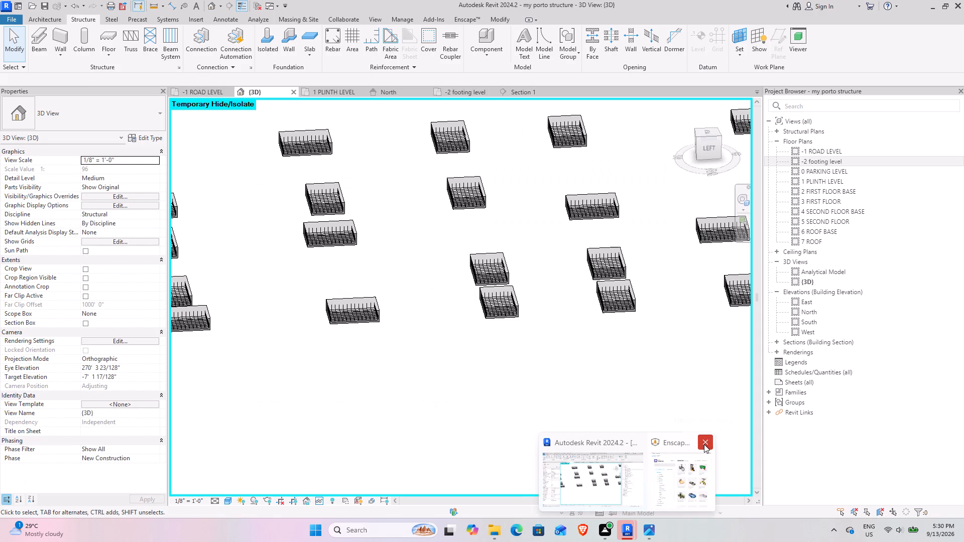
click(543, 369)
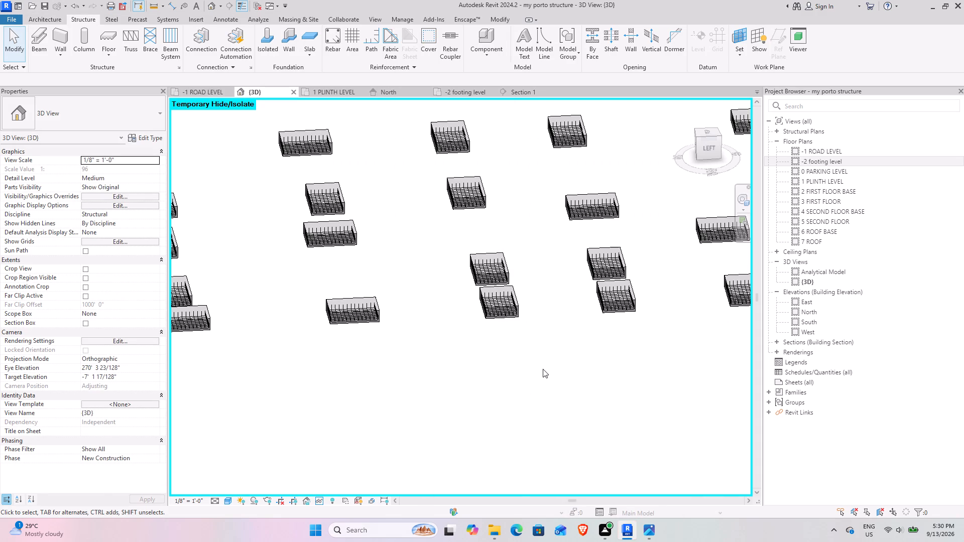
Examine the propagated rebar across all the footings from several angles in the 3D view.
scroll(478, 342, down, 3)
middle_drag(476, 342, 360, 363)
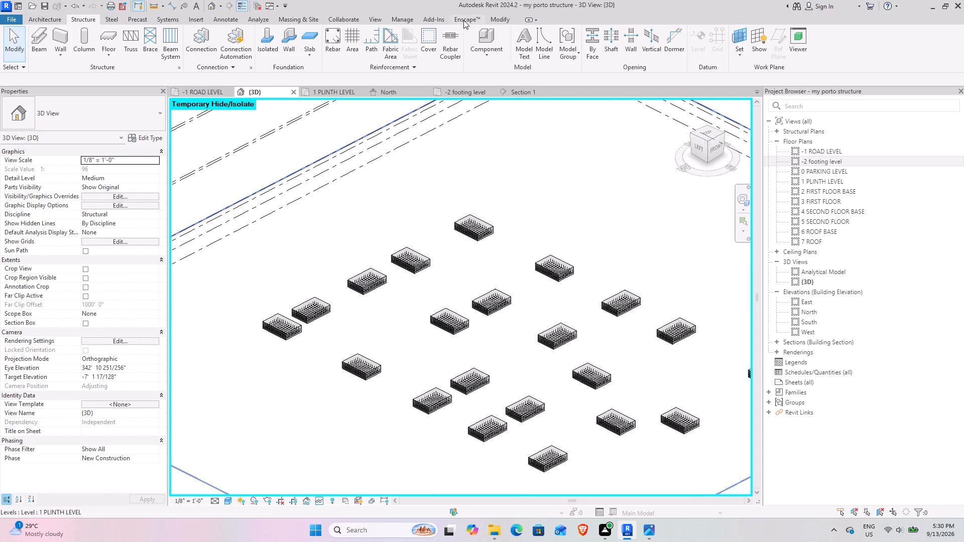
click(463, 20)
click(401, 304)
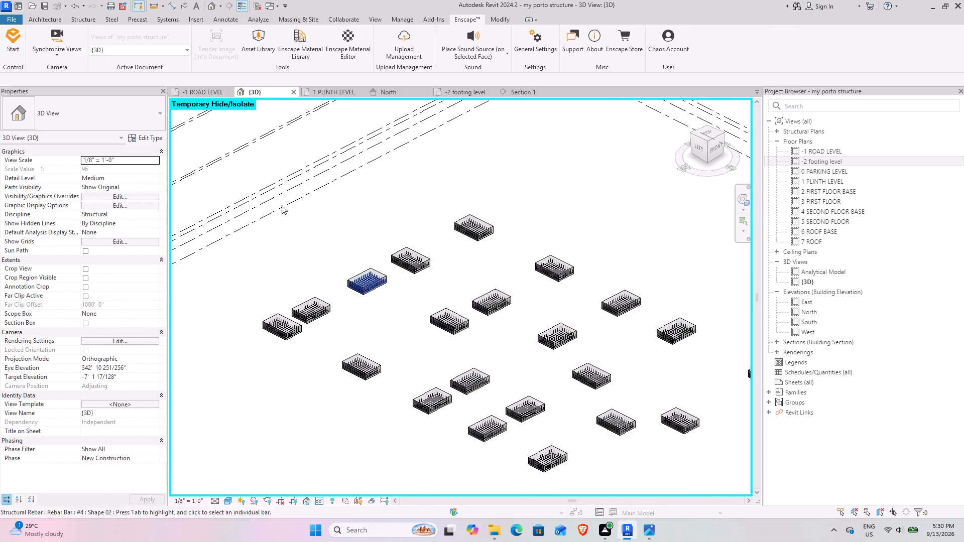
click(52, 21)
shift+middle_drag(317, 334, 417, 313)
scroll(293, 321, up, 3)
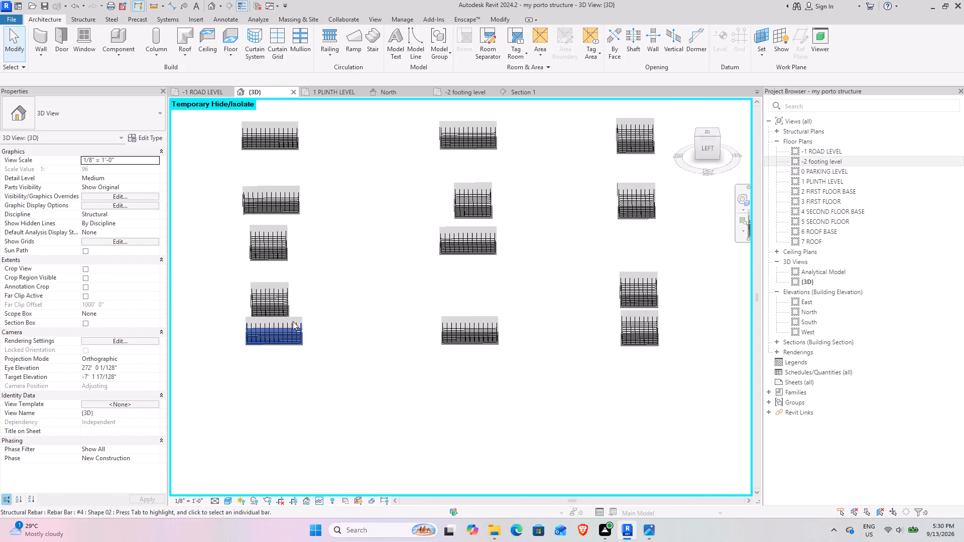
scroll(293, 321, up, 7)
shift+middle_drag(282, 336, 206, 313)
scroll(309, 350, down, 5)
shift+middle_drag(347, 382, 417, 388)
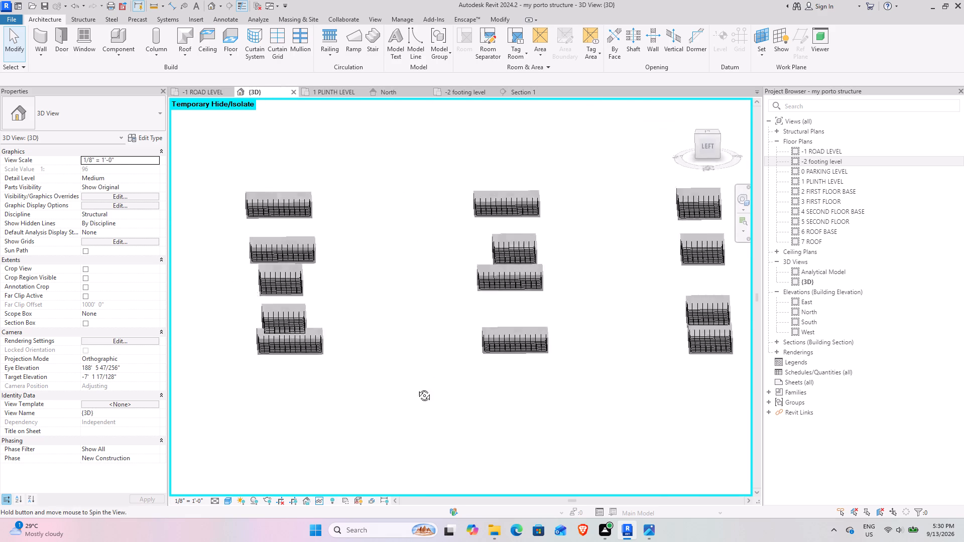
shift+middle_drag(417, 388, 399, 435)
scroll(358, 391, down, 5)
shift+middle_drag(341, 355, 303, 326)
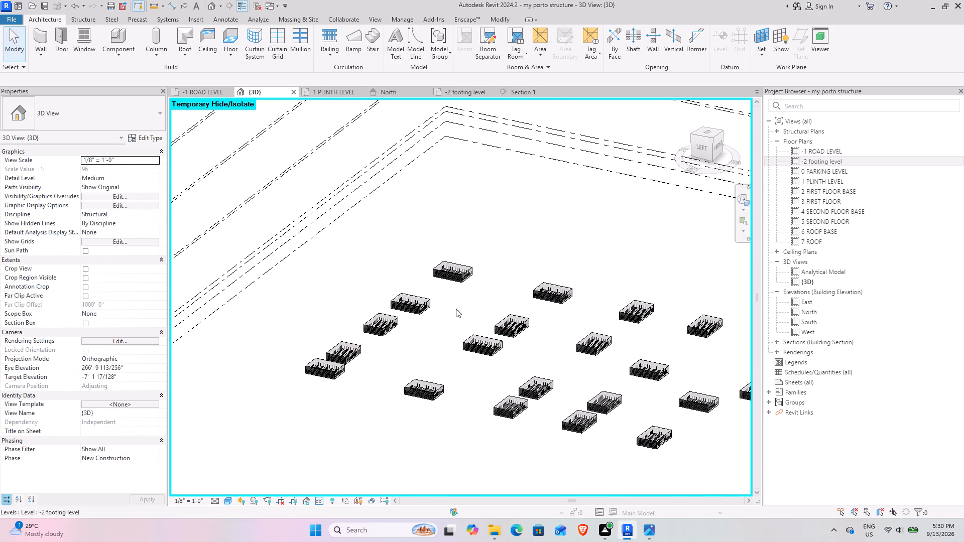
scroll(450, 309, down, 5)
shift+middle_drag(417, 340, 418, 361)
scroll(408, 316, up, 4)
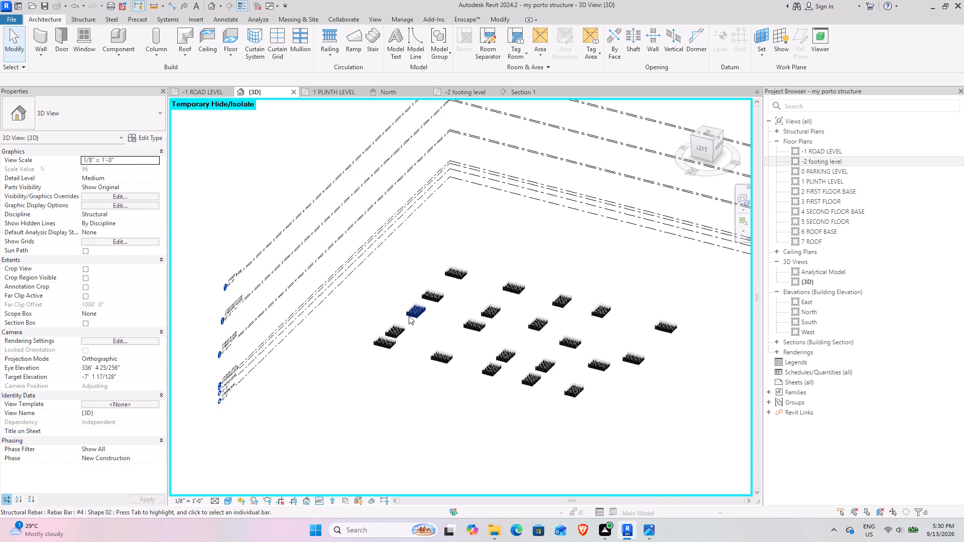
scroll(420, 344, up, 6)
shift+middle_drag(393, 361, 485, 312)
scroll(483, 308, down, 5)
shift+middle_drag(480, 312, 472, 314)
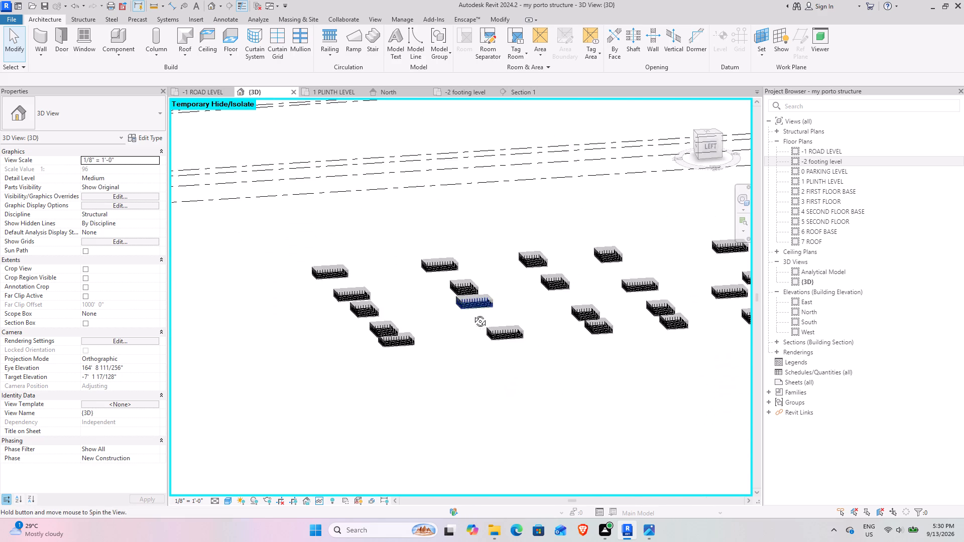
shift+middle_drag(472, 314, 384, 343)
scroll(518, 302, down, 3)
middle_drag(515, 303, 437, 320)
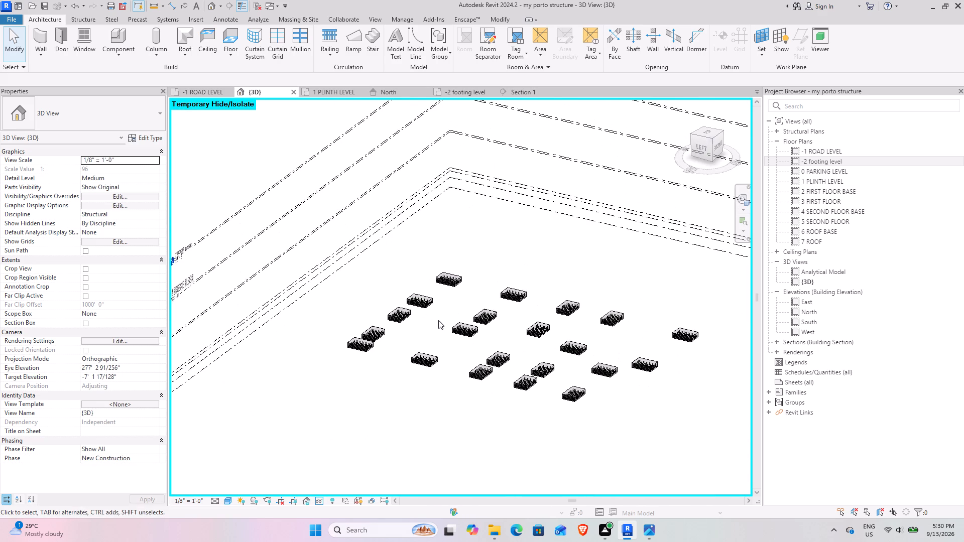
Reset the temporary hide in the 3D view and temporarily hide the linked MY PORTO.rvt model.
text(hr)
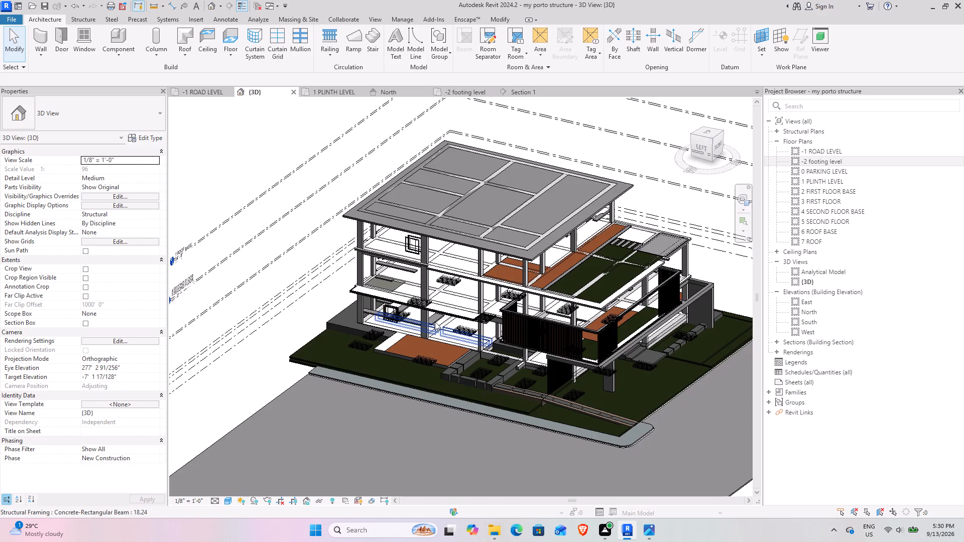
scroll(412, 304, down, 5)
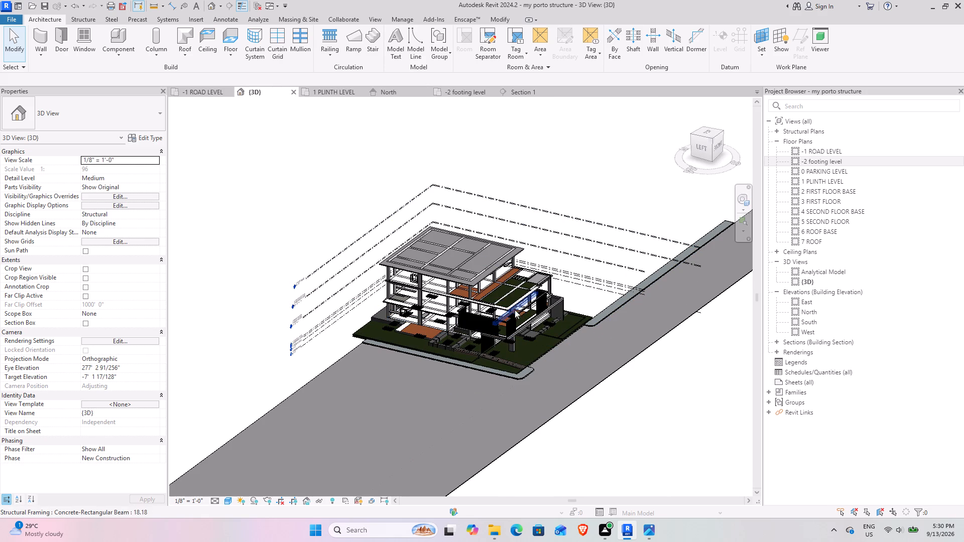
click(512, 373)
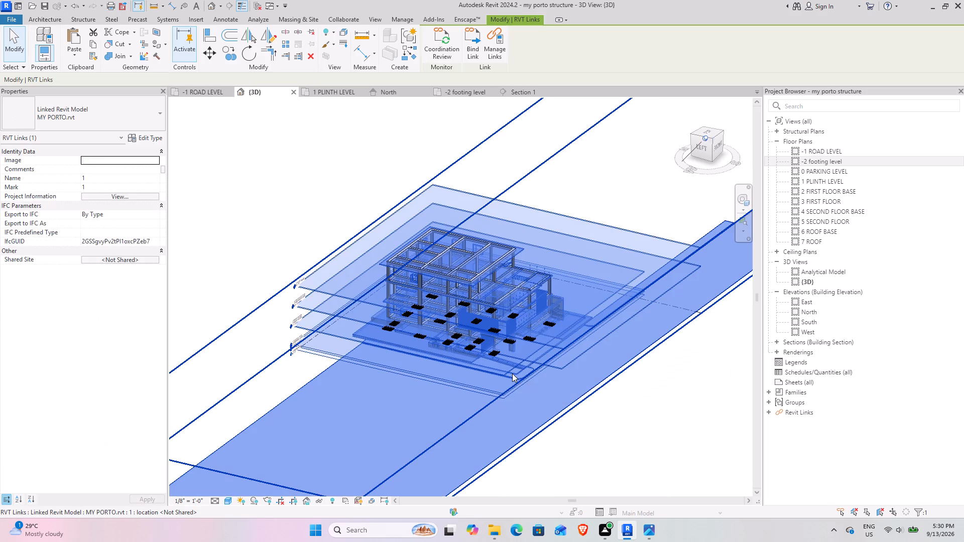
key(h)
key(h)
Examine the column and beam frame together with its reinforced footings from several angles in the 3D view.
scroll(435, 296, up, 7)
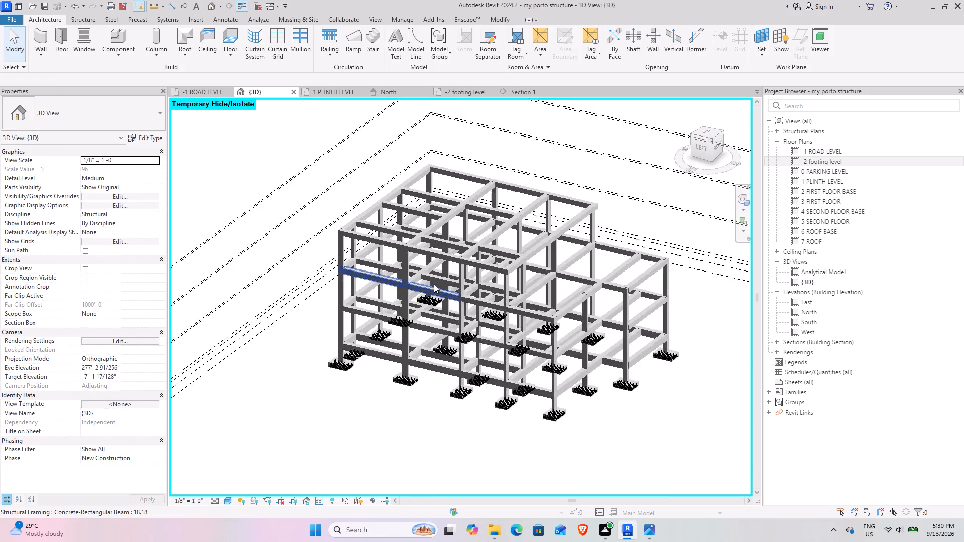
scroll(434, 284, up, 2)
shift+middle_drag(435, 343, 459, 340)
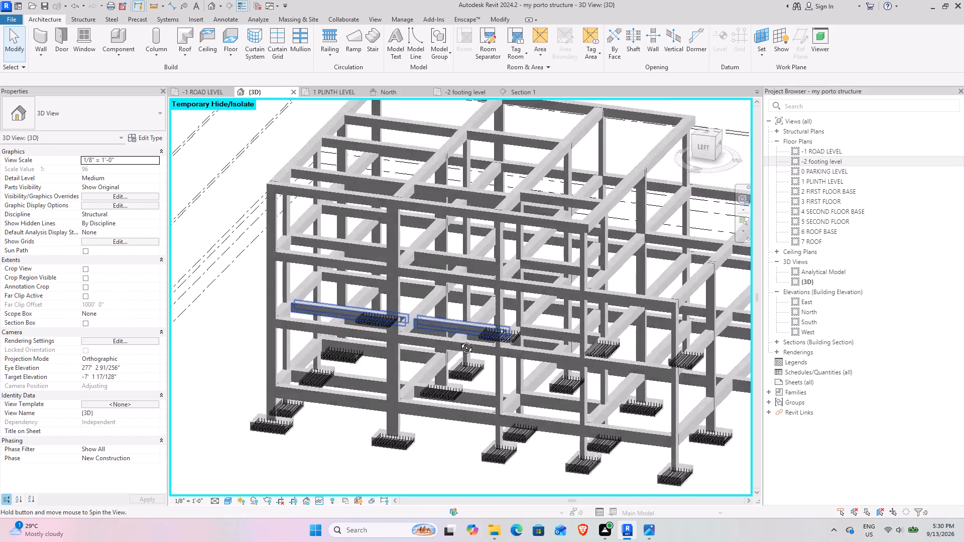
shift+middle_drag(459, 340, 460, 348)
shift+middle_drag(453, 349, 473, 342)
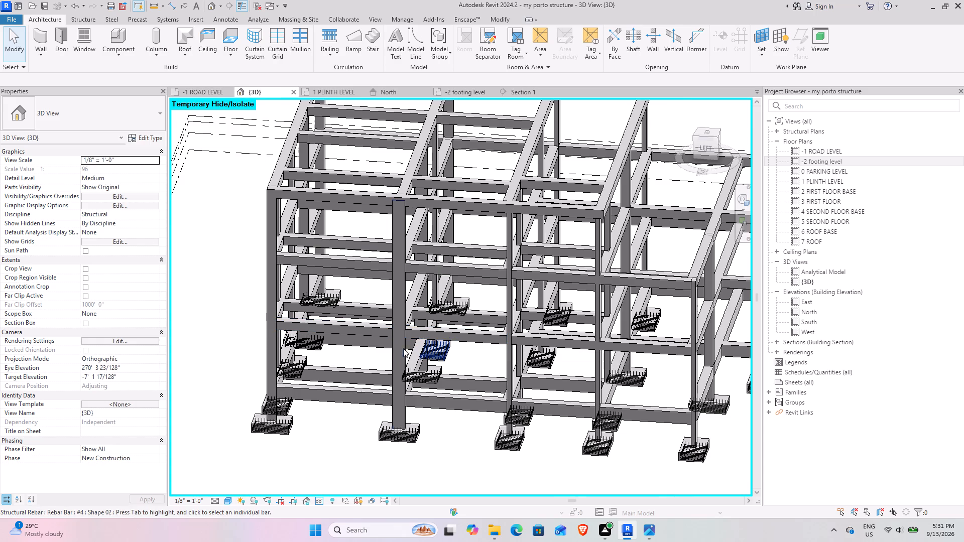
scroll(294, 299, down, 4)
shift+middle_drag(299, 308, 332, 317)
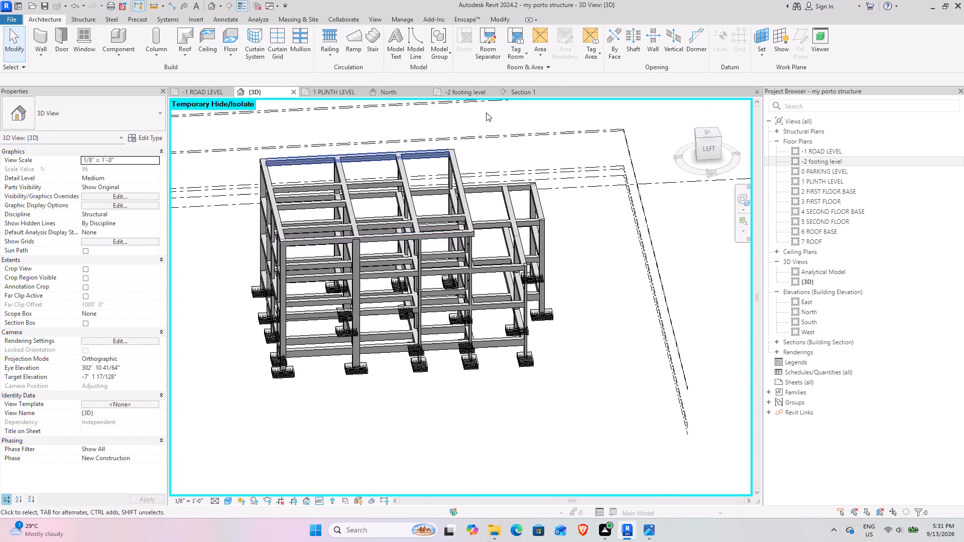
In Section 1, extend the crop region upward to just above the 3 FIRST FLOOR level.
click(500, 88)
scroll(552, 239, down, 13)
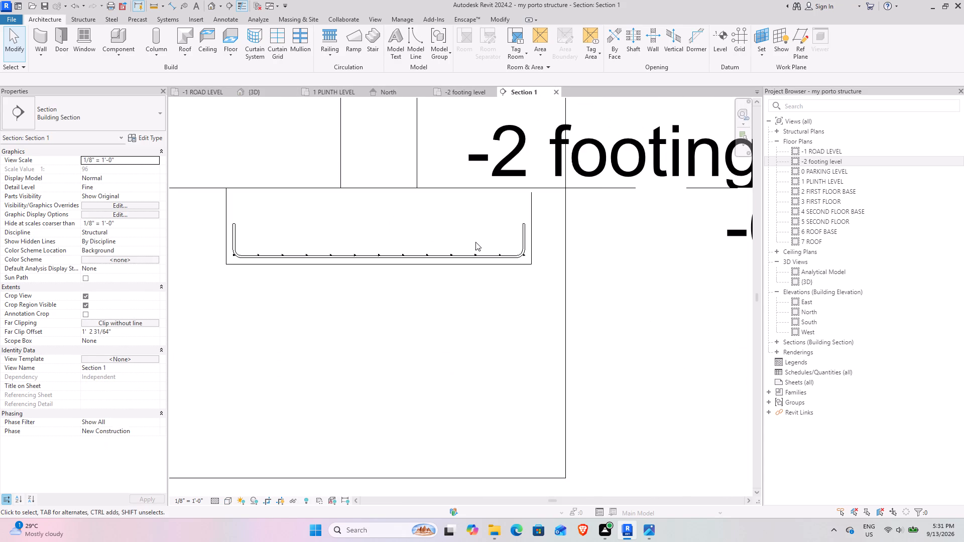
middle_drag(465, 228, 474, 372)
click(560, 275)
click(553, 275)
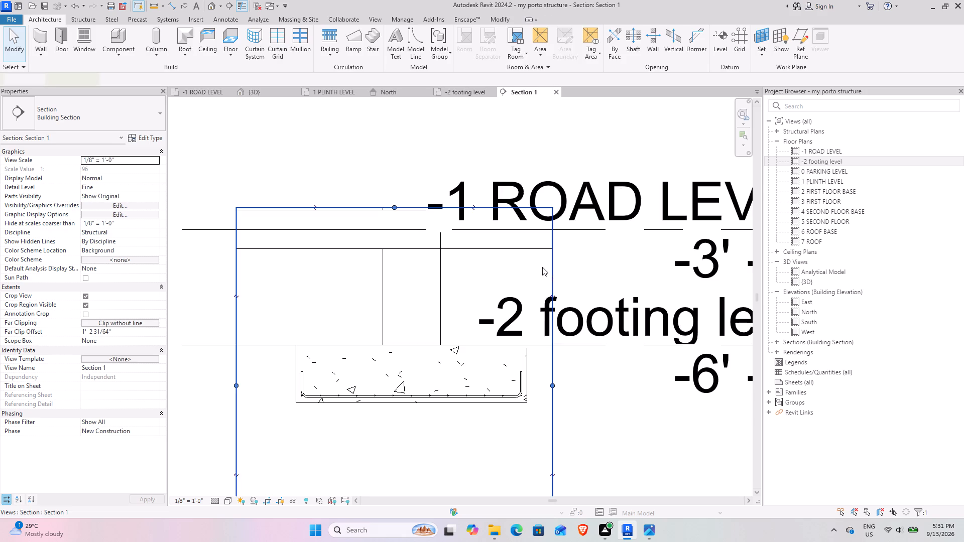
scroll(542, 267, down, 6)
middle_drag(516, 261, 499, 403)
drag(461, 381, 455, 255)
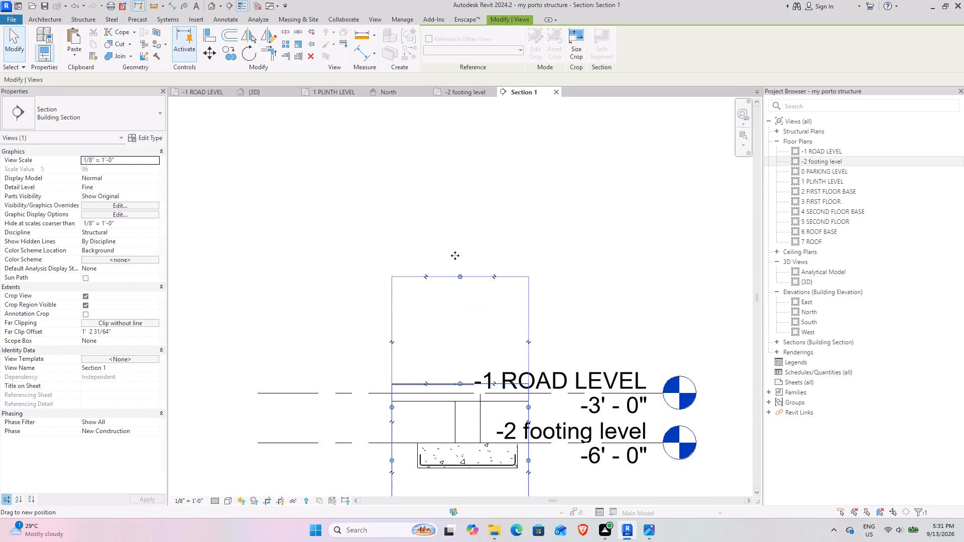
drag(455, 255, 455, 193)
middle_drag(566, 279, 561, 411)
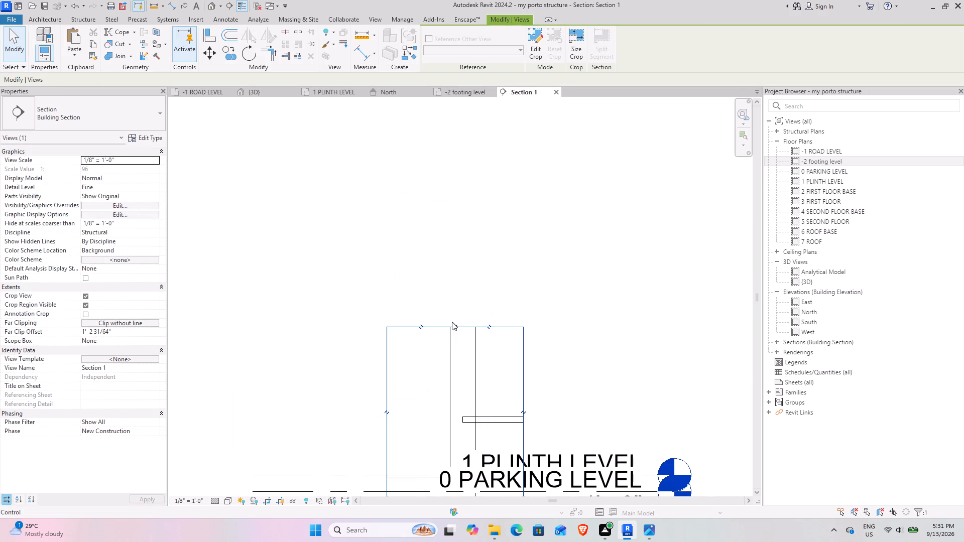
drag(458, 328, 457, 254)
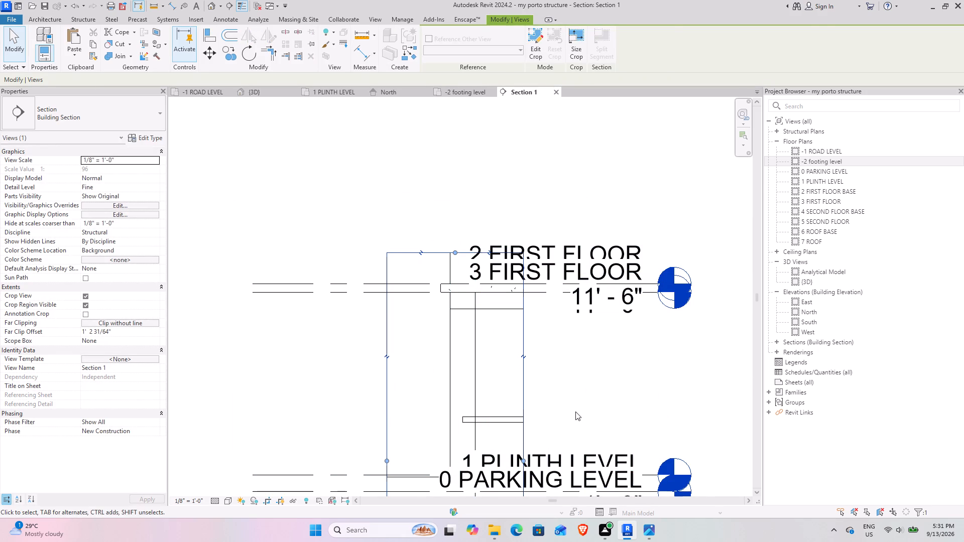
click(575, 412)
Inspect the concrete column above the reinforced footing in Section 1, from the first floor down to the footing level.
click(479, 334)
scroll(480, 334, down, 2)
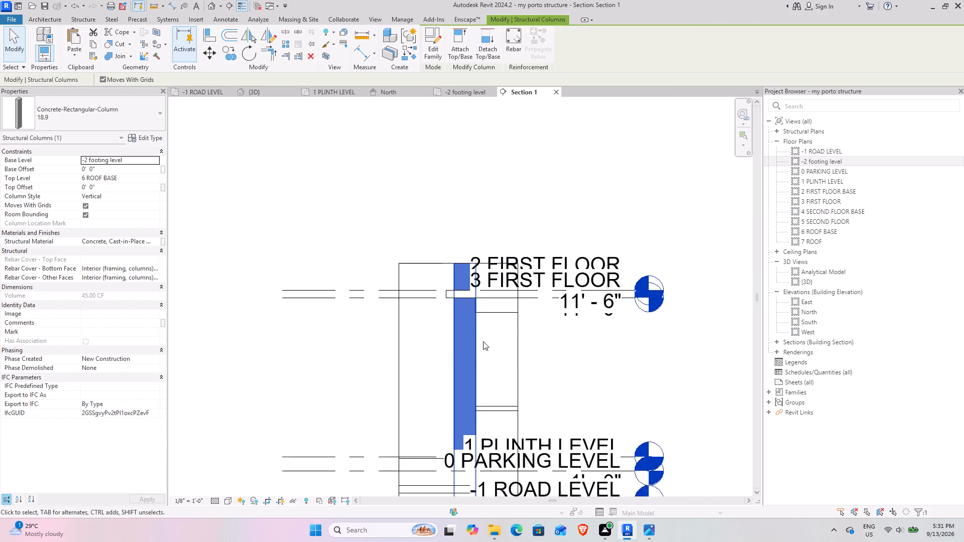
scroll(483, 341, down, 2)
click(563, 355)
scroll(536, 375, up, 4)
middle_drag(530, 379, 493, 236)
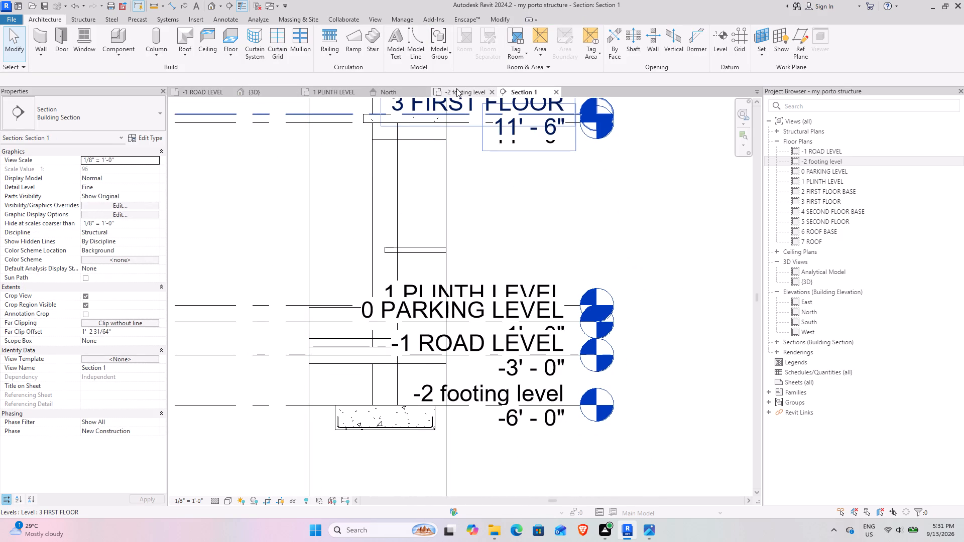
In the 1 PLINTH LEVEL plan, select the corner concrete column with the rebar Cover tool and review the available cover settings.
click(331, 90)
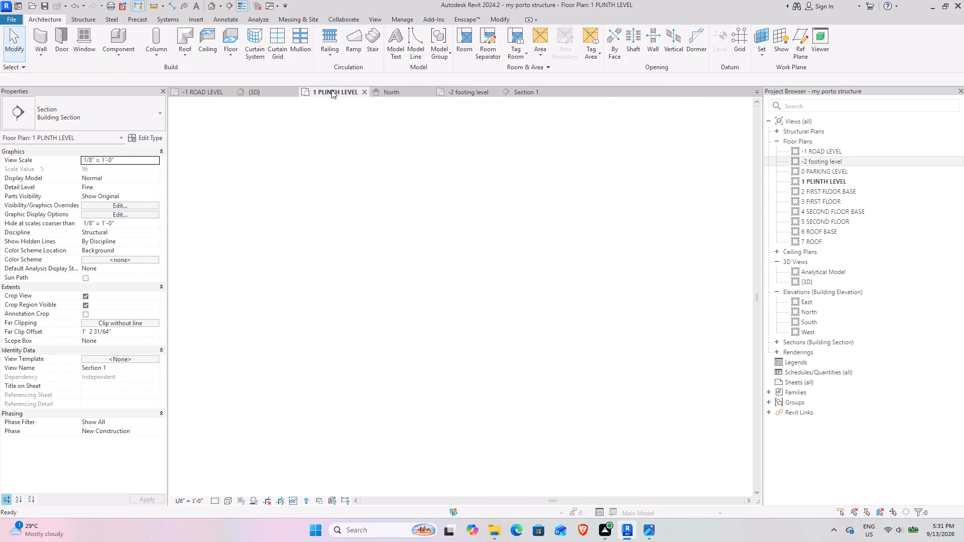
scroll(381, 289, down, 4)
middle_drag(322, 230, 408, 394)
scroll(370, 267, up, 4)
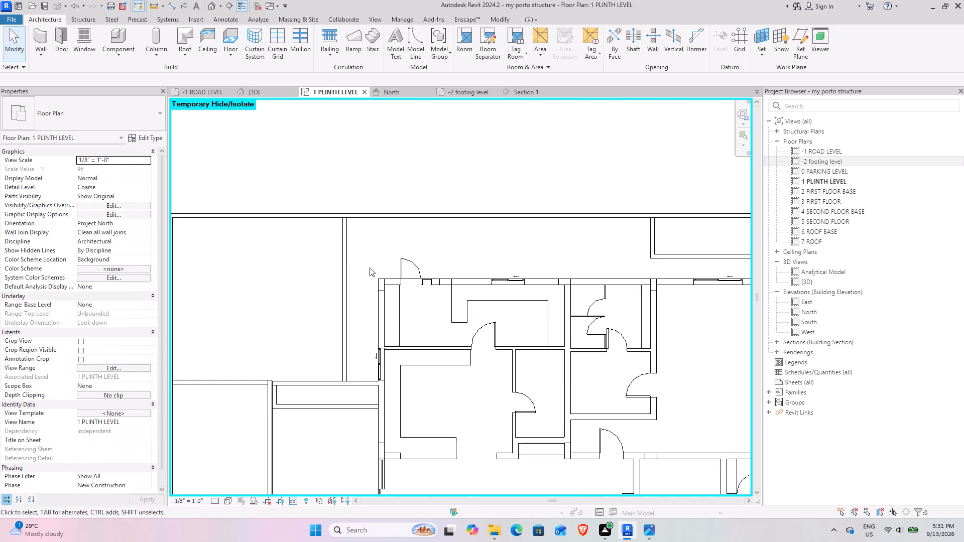
scroll(397, 323, up, 18)
middle_drag(452, 212, 406, 252)
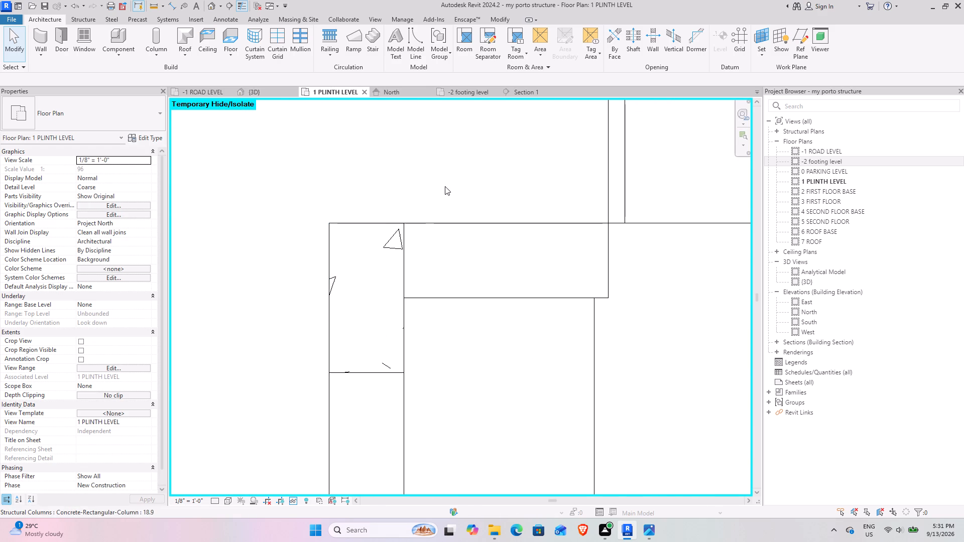
click(78, 19)
click(433, 47)
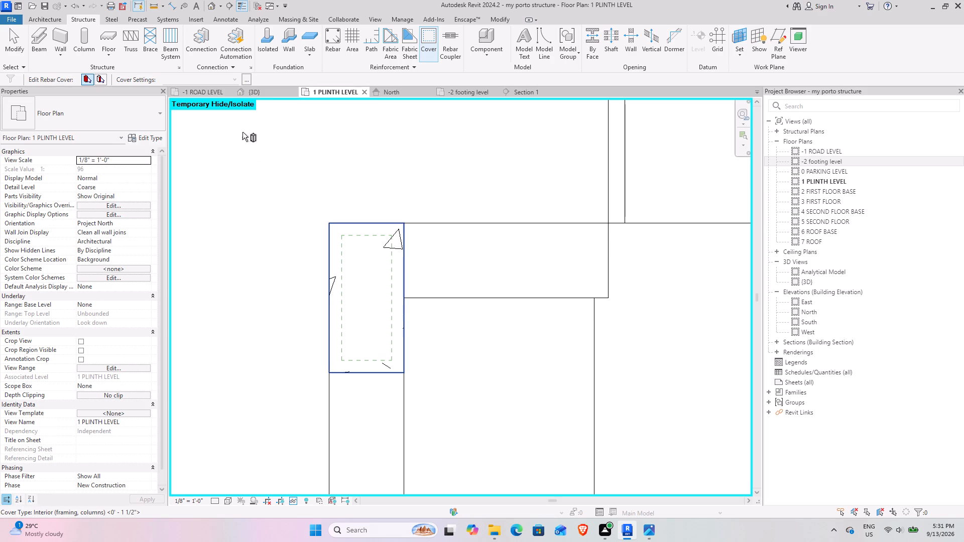
click(229, 78)
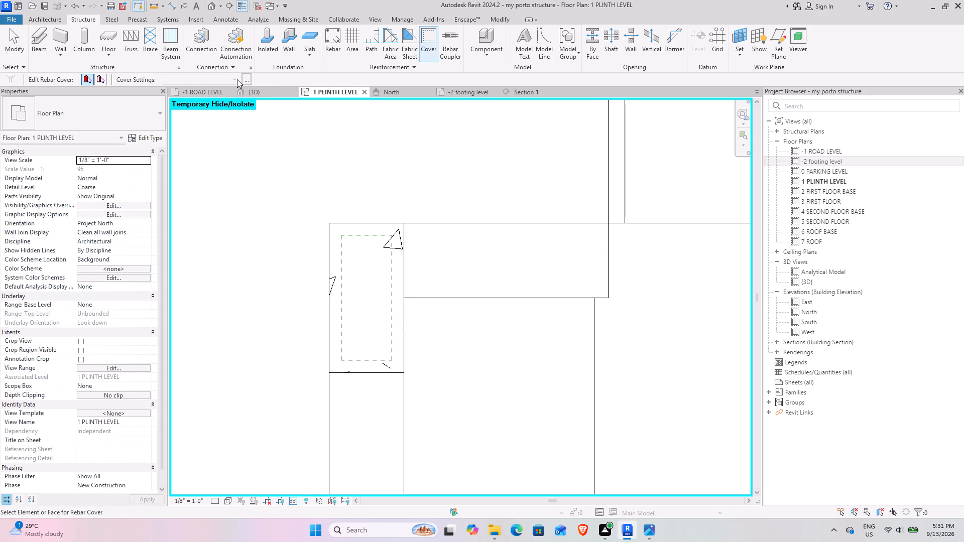
click(237, 79)
click(356, 231)
click(350, 222)
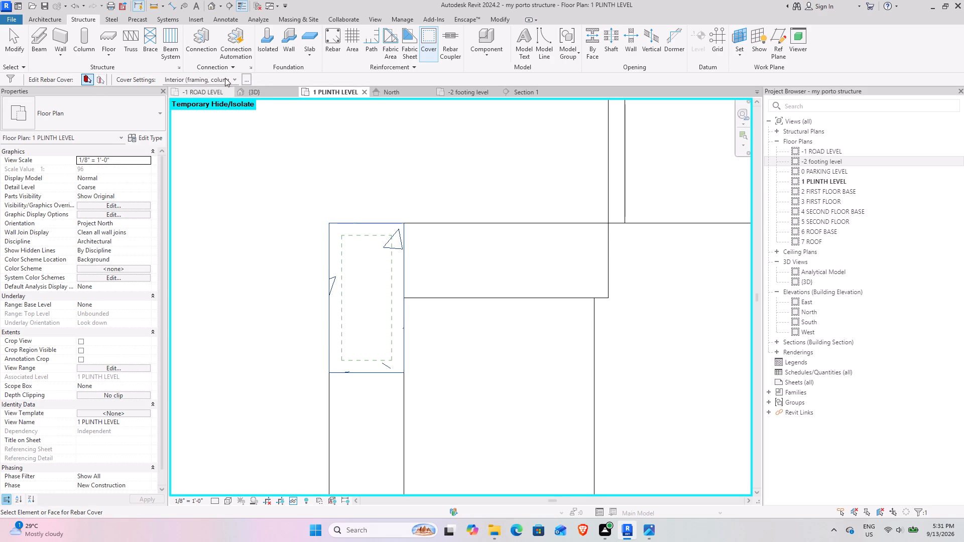
click(235, 76)
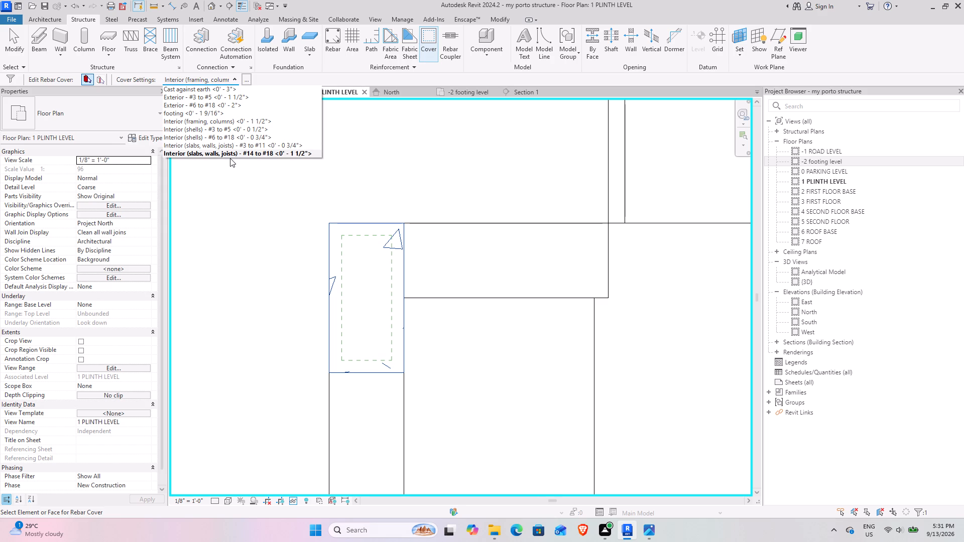
click(250, 76)
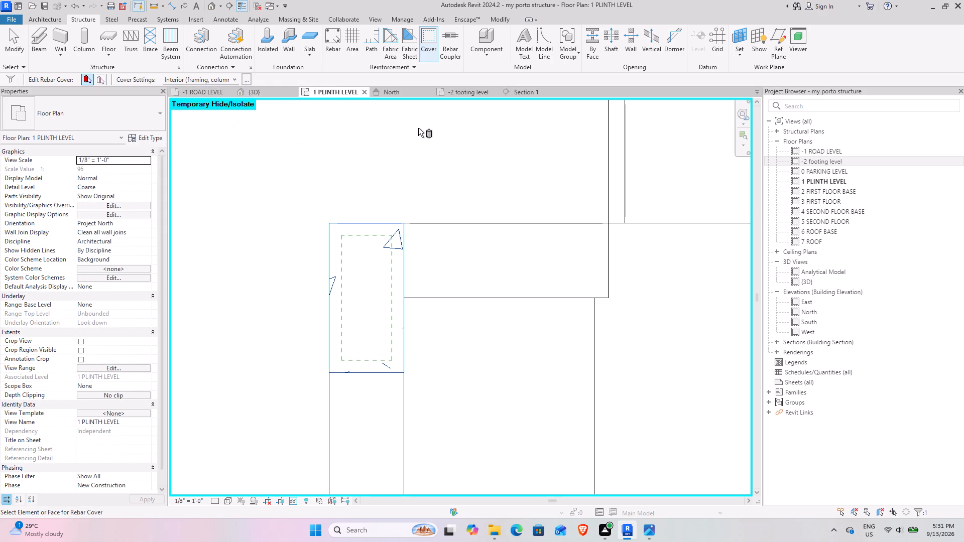
Dismiss the save reminder and add a rebar cover setting named column with a 30 mm cover.
click(247, 82)
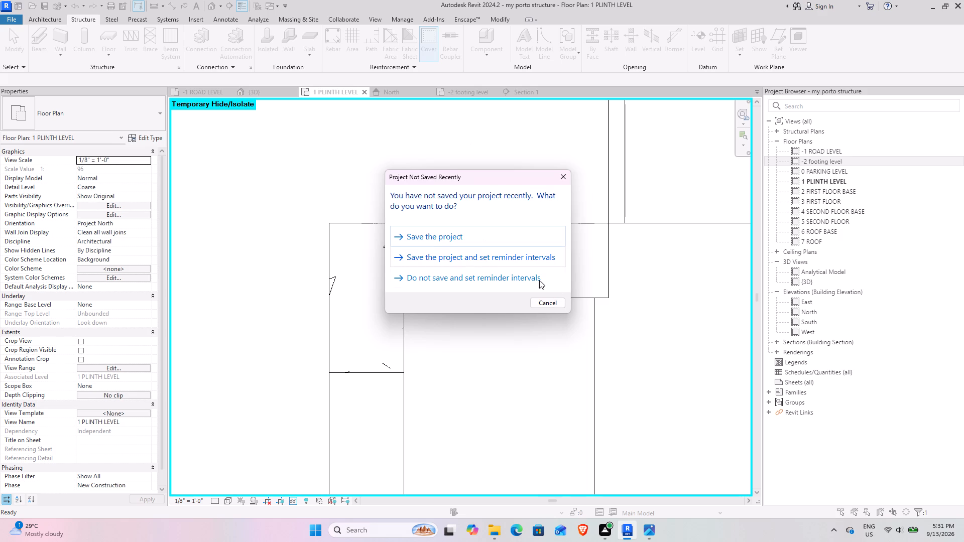
click(547, 302)
click(602, 236)
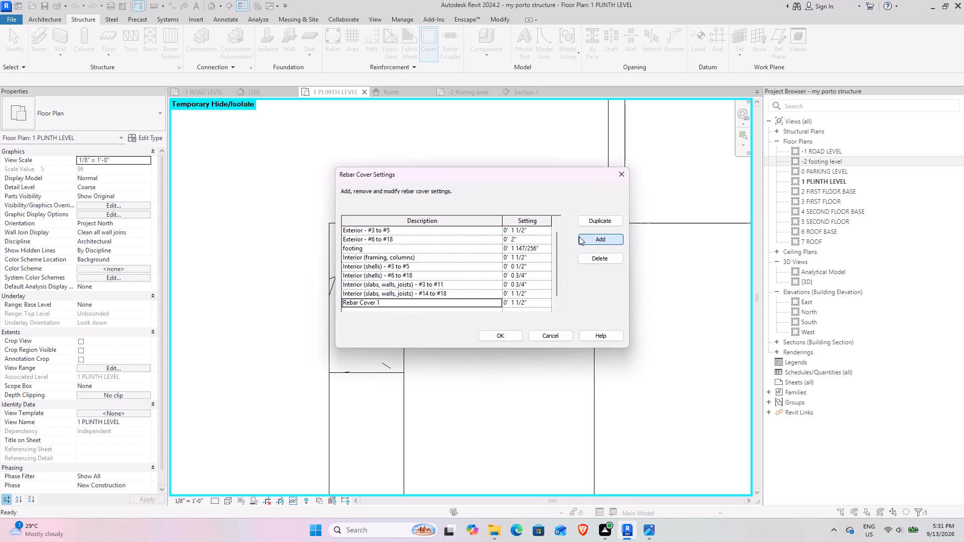
click(412, 306)
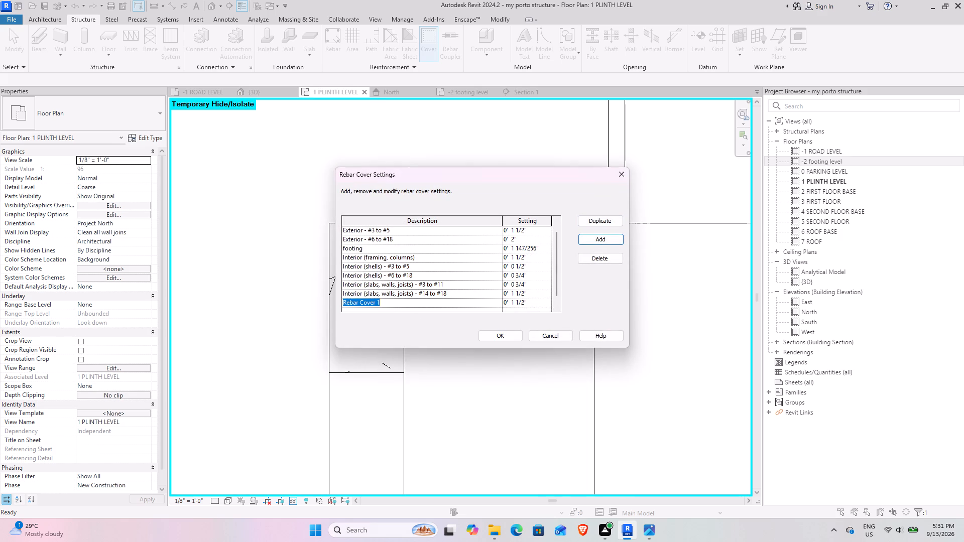
text(column)
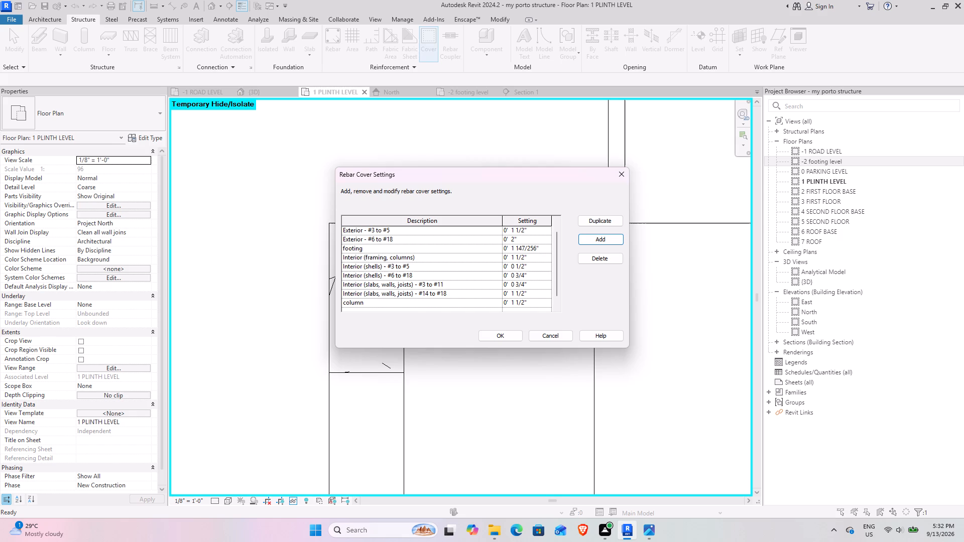
click(538, 305)
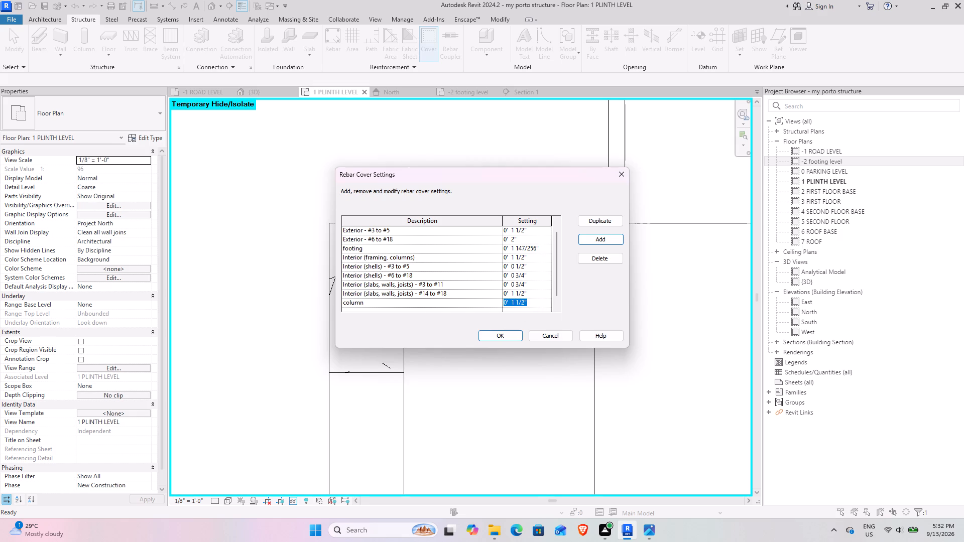
text(30)
text(mm)
key(Return)
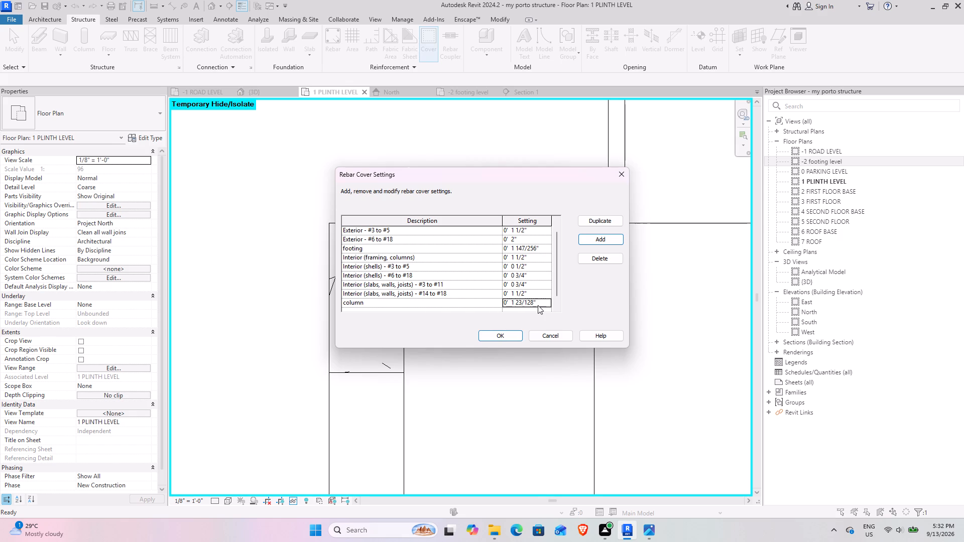
click(503, 340)
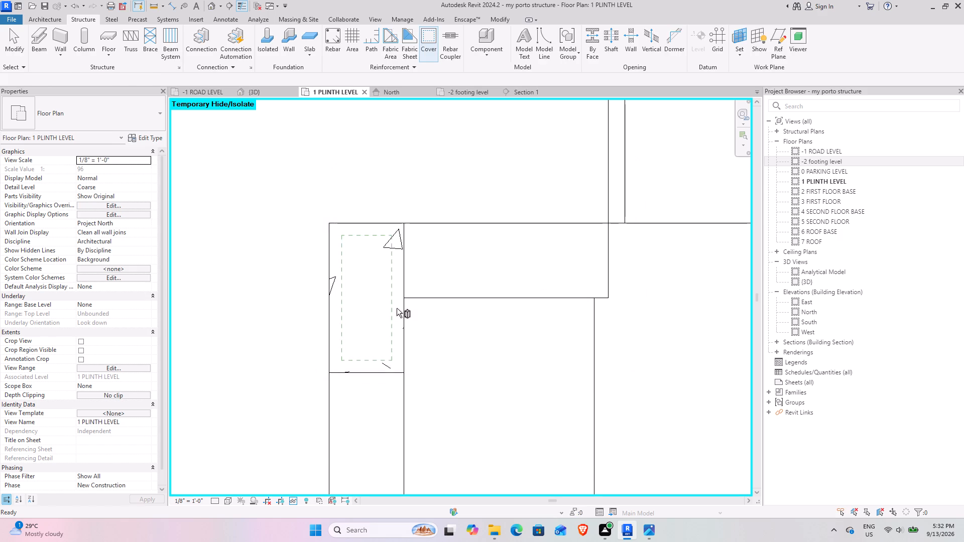
Assign the column rebar cover setting to the corner column in the 1 PLINTH LEVEL plan.
click(359, 226)
click(230, 82)
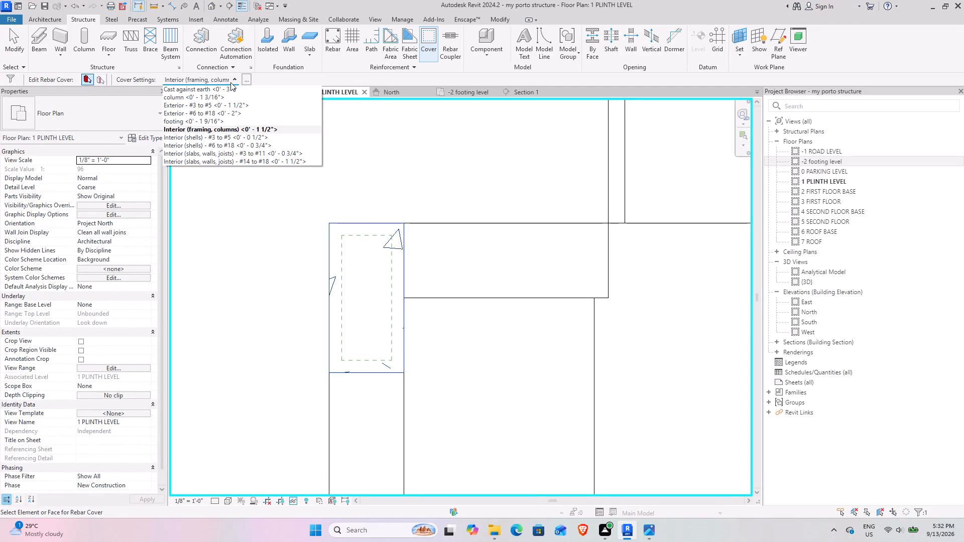
click(197, 99)
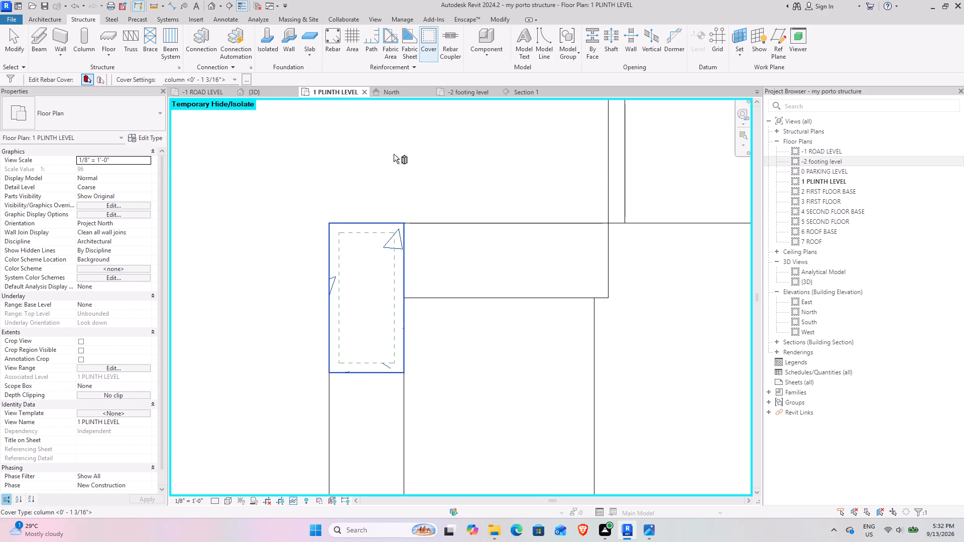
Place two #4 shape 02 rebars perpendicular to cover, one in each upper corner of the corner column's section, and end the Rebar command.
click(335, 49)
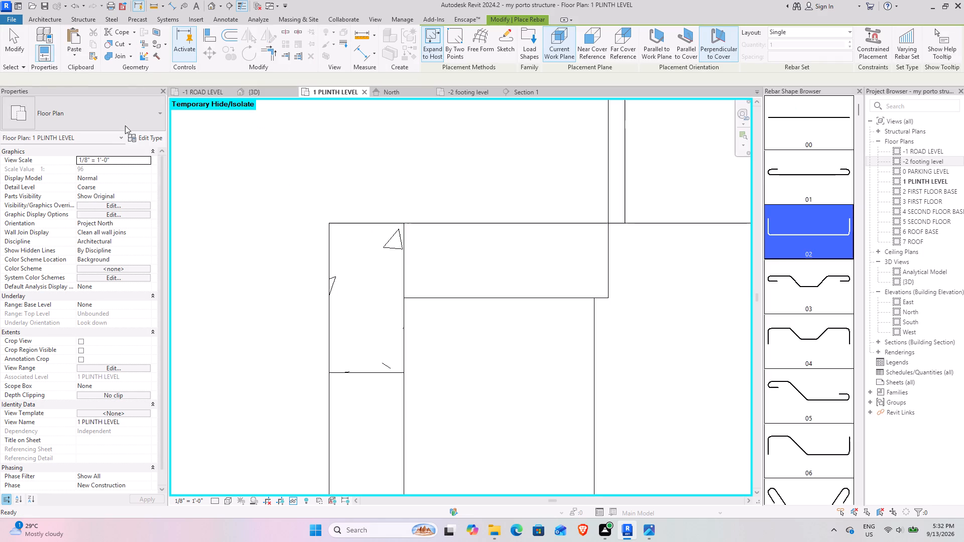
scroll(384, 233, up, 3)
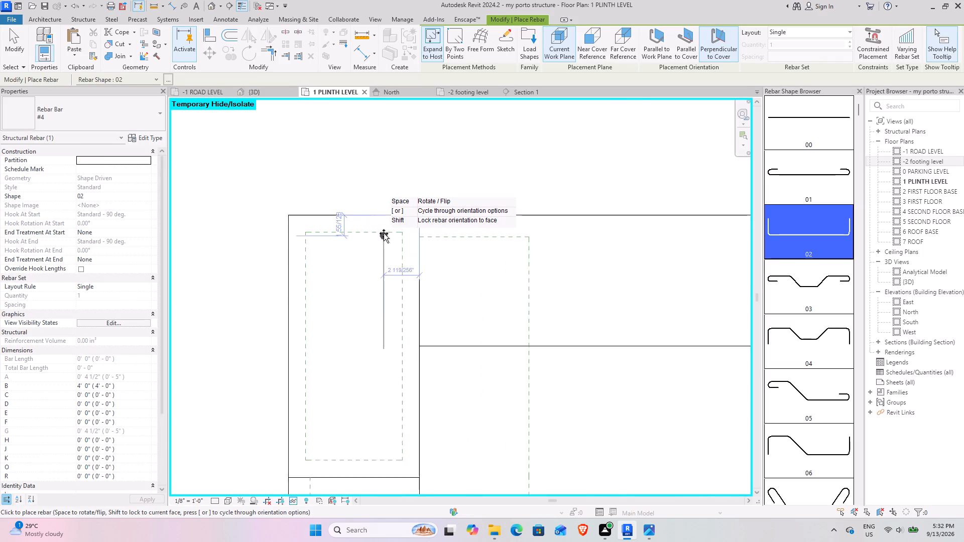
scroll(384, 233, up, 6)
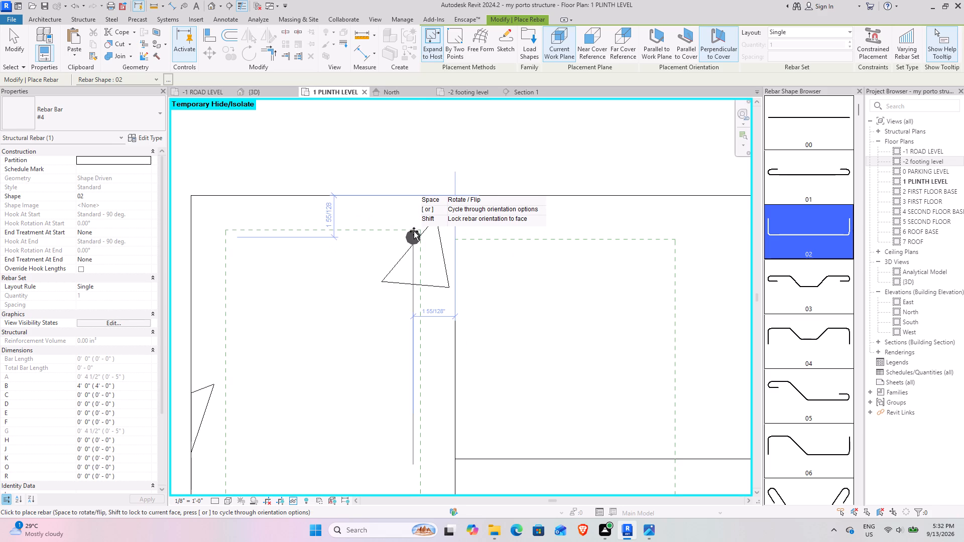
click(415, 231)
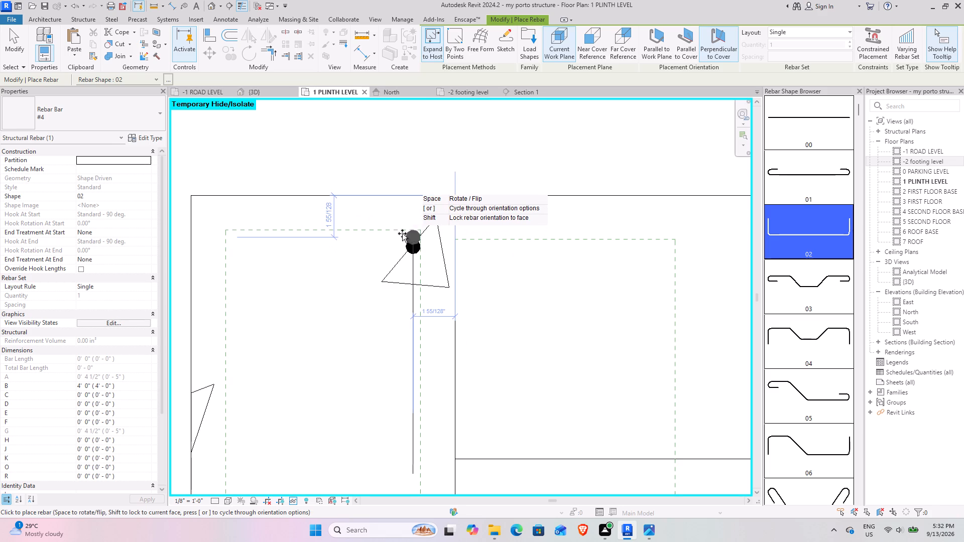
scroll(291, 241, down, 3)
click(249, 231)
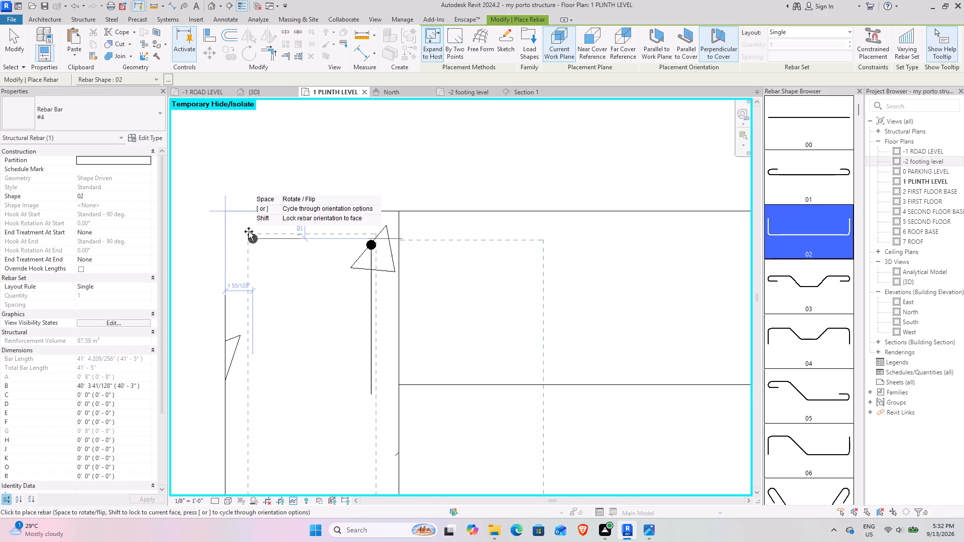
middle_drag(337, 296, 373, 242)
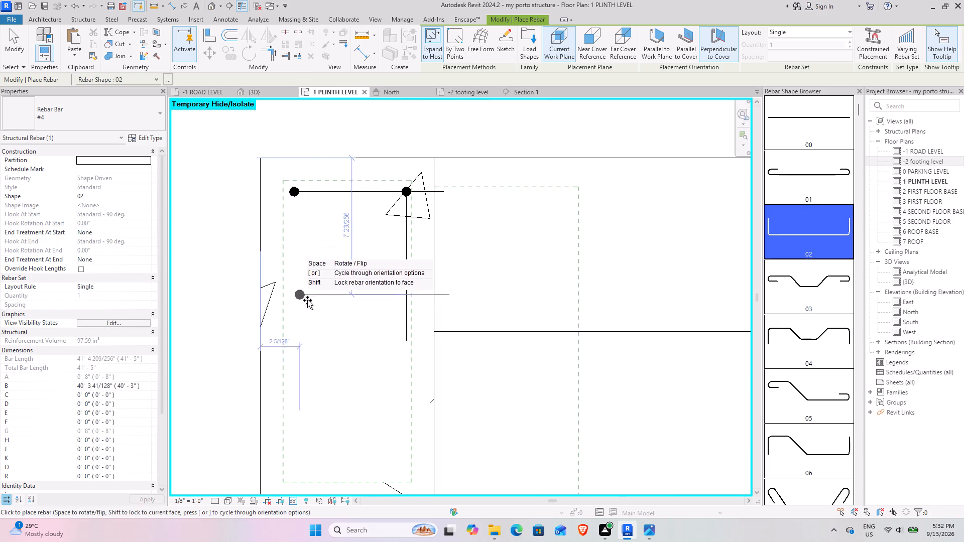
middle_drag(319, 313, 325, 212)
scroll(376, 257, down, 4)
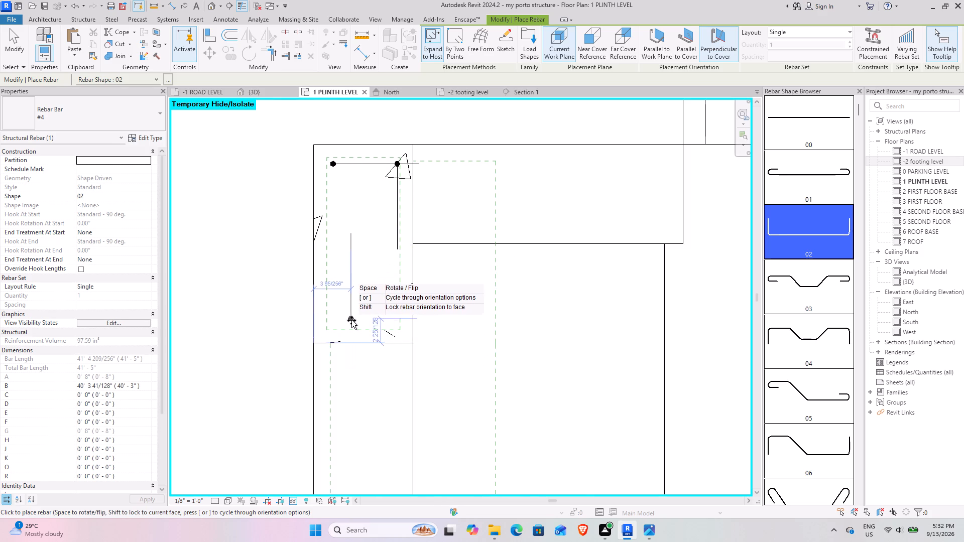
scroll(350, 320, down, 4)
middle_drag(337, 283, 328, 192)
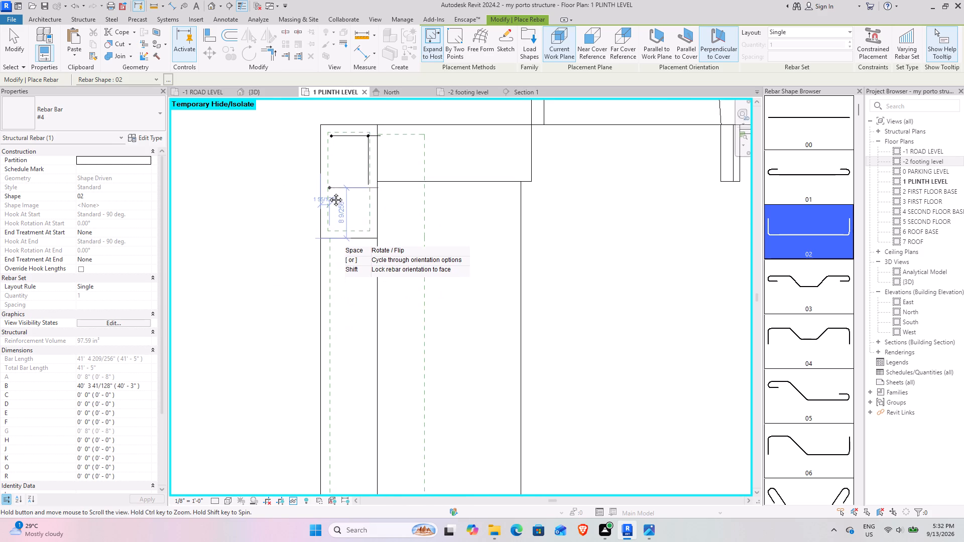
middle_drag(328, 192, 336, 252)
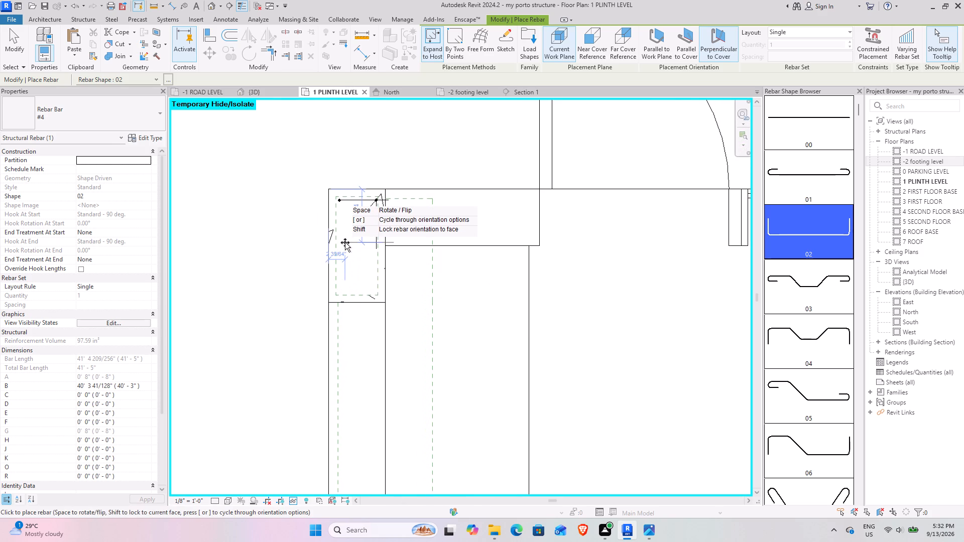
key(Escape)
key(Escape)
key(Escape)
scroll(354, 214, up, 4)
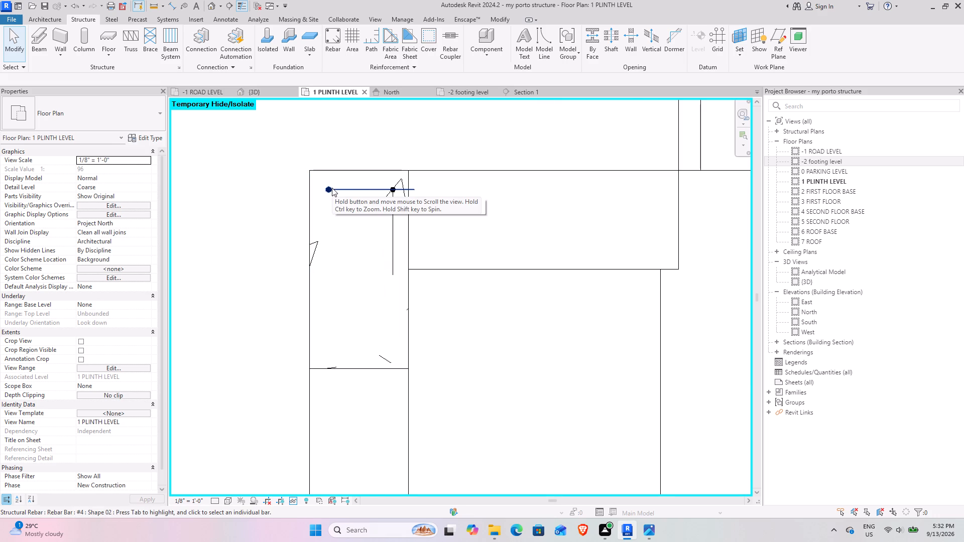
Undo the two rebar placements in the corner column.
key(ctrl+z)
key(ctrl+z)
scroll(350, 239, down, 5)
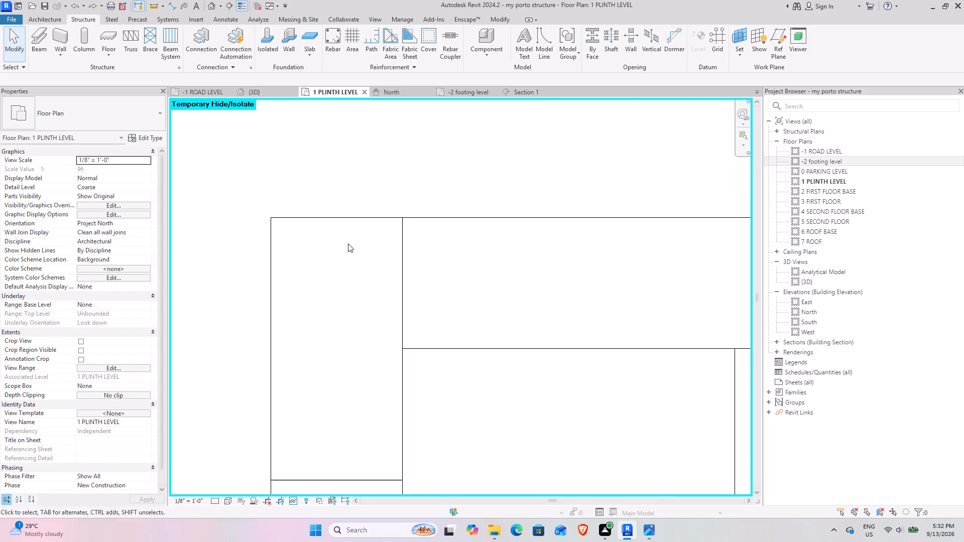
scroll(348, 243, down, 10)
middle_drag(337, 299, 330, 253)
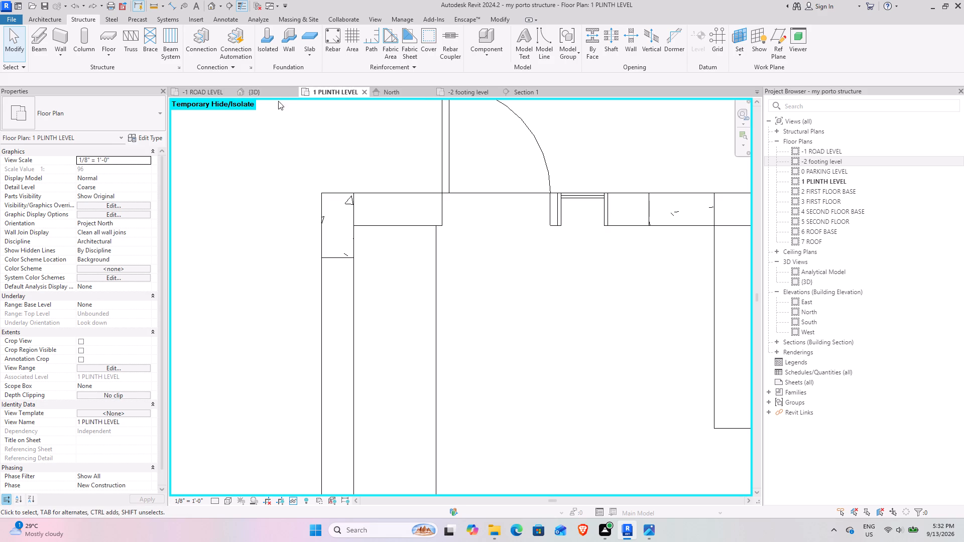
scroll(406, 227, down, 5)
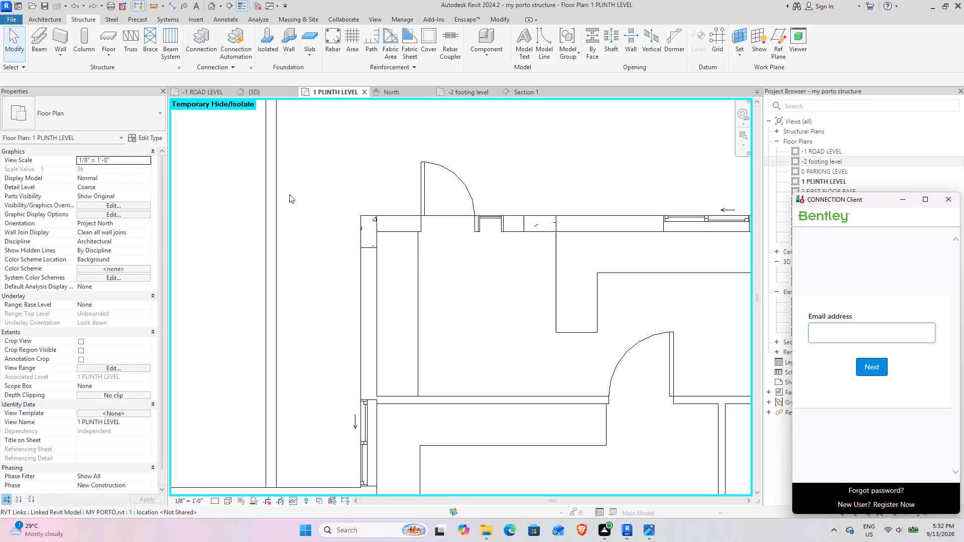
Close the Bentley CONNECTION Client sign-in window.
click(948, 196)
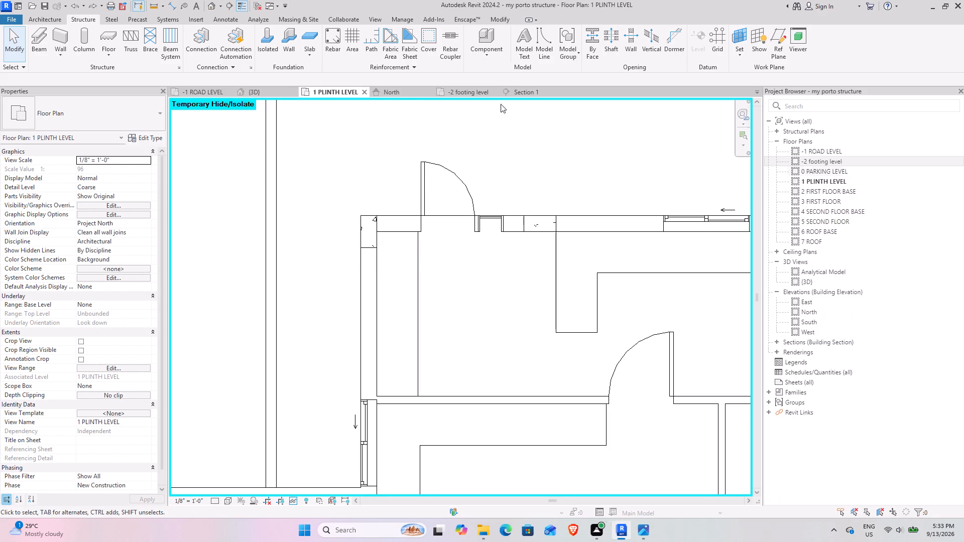
In the 3D view, examine where the column bases meet the reinforced footings at the building's corner.
click(272, 94)
shift+middle_drag(324, 290, 433, 240)
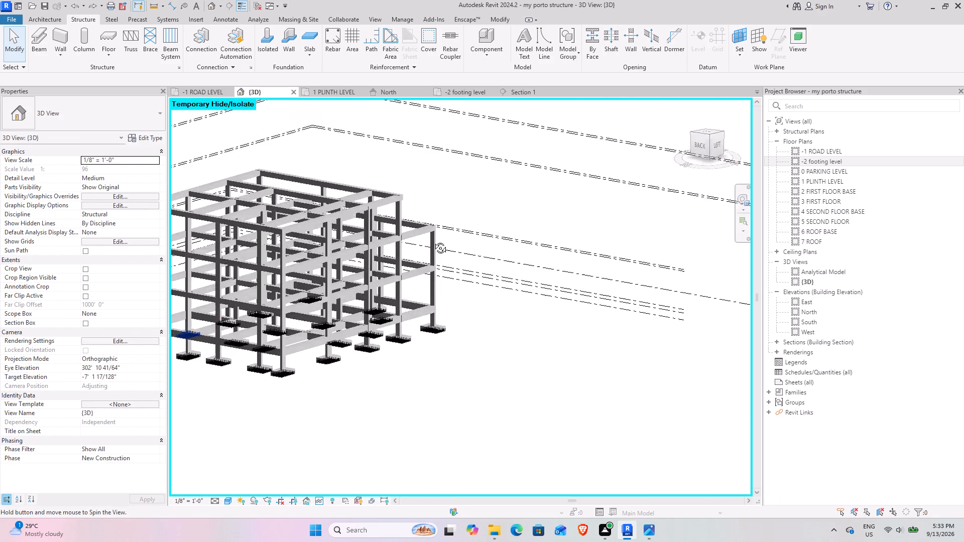
shift+middle_drag(433, 240, 436, 238)
middle_drag(391, 274, 675, 200)
scroll(475, 259, up, 10)
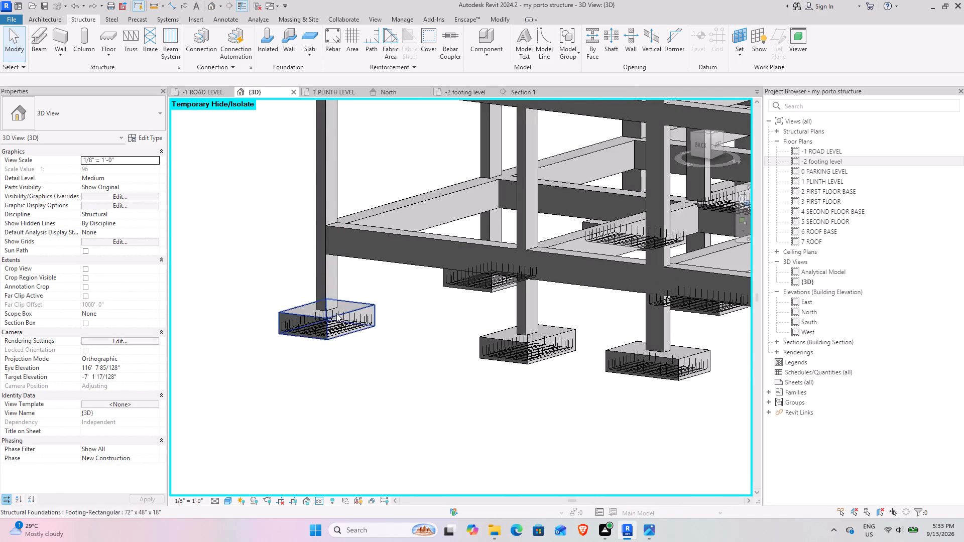
middle_drag(375, 307, 345, 342)
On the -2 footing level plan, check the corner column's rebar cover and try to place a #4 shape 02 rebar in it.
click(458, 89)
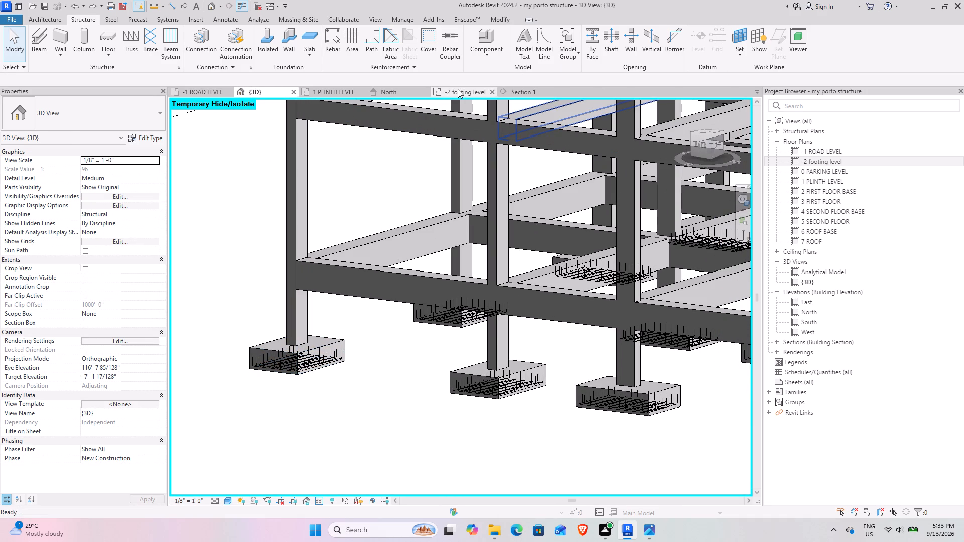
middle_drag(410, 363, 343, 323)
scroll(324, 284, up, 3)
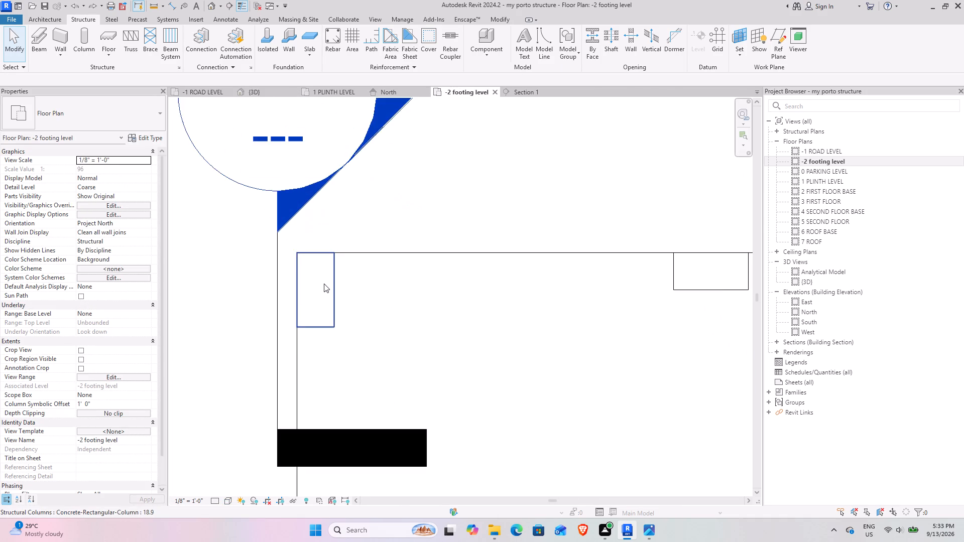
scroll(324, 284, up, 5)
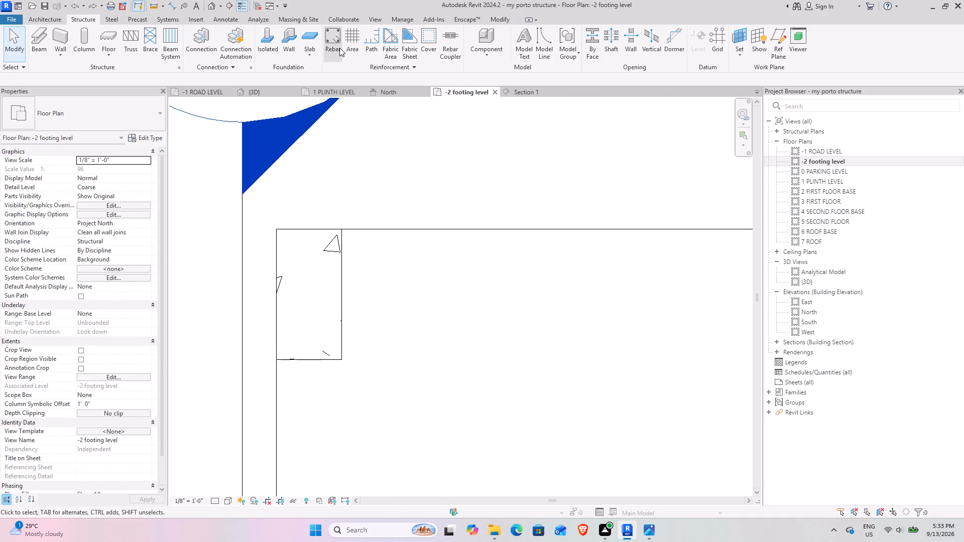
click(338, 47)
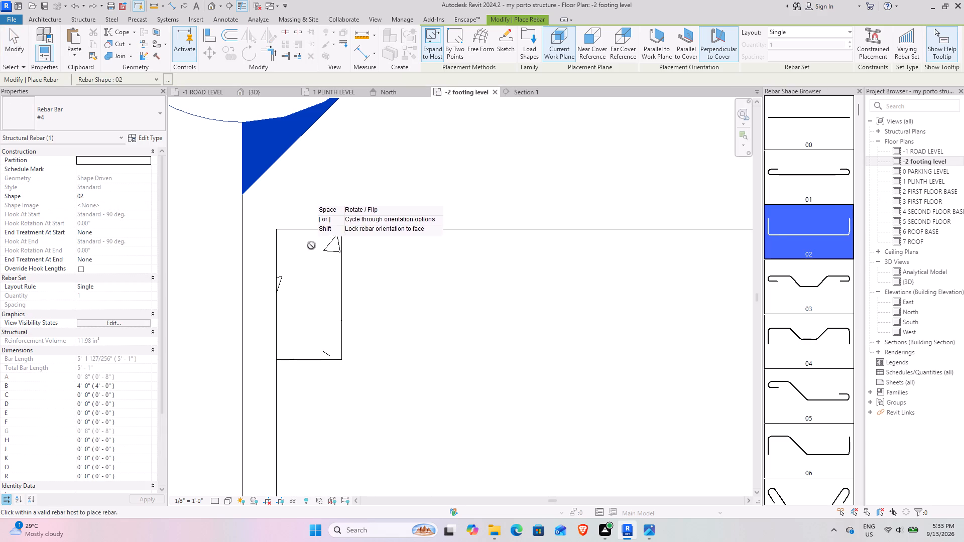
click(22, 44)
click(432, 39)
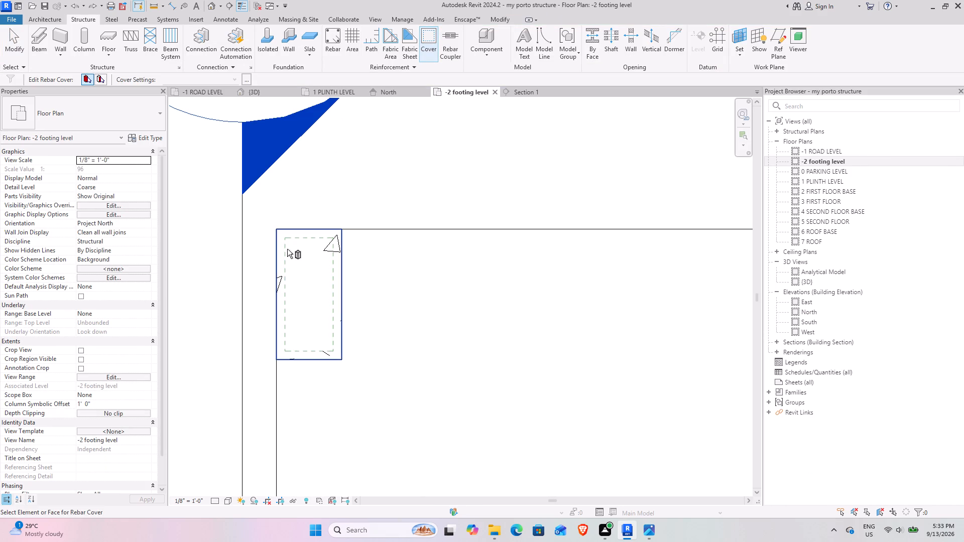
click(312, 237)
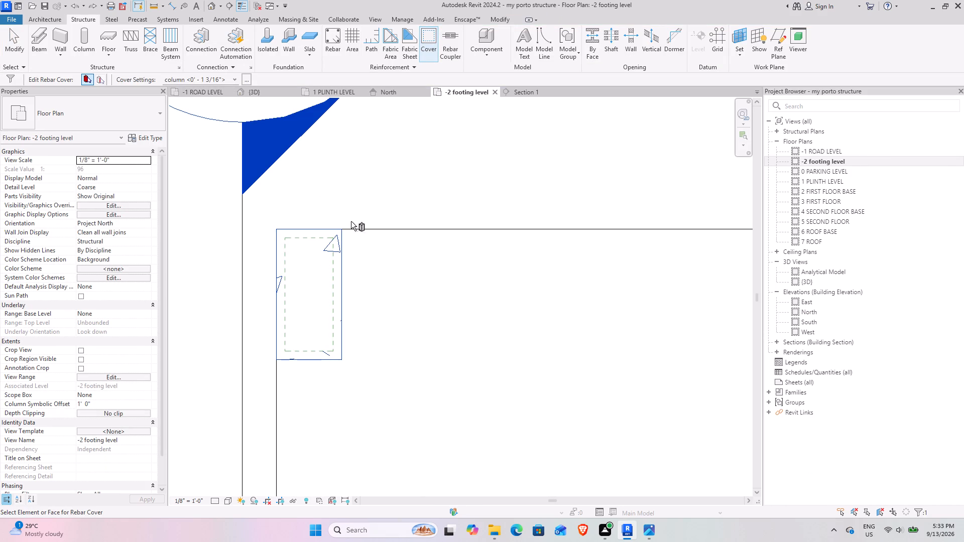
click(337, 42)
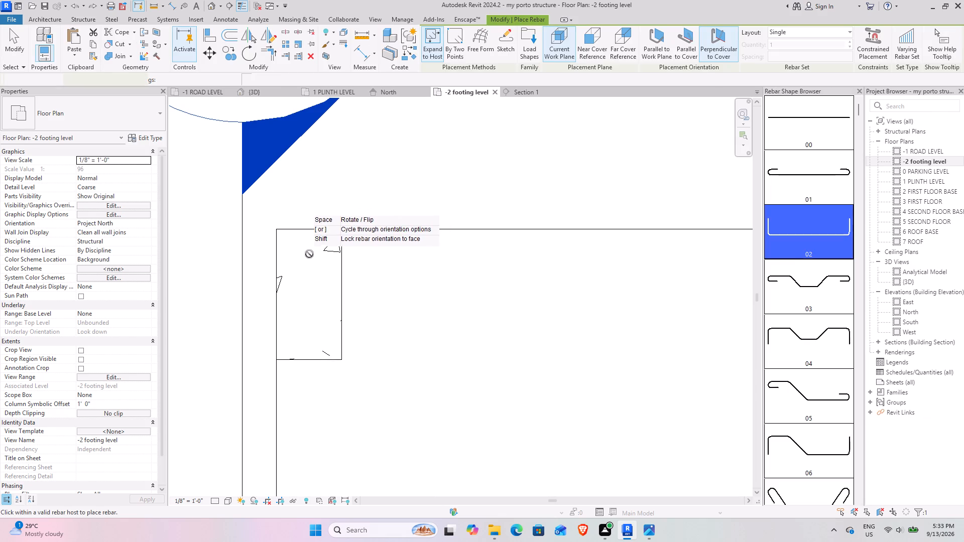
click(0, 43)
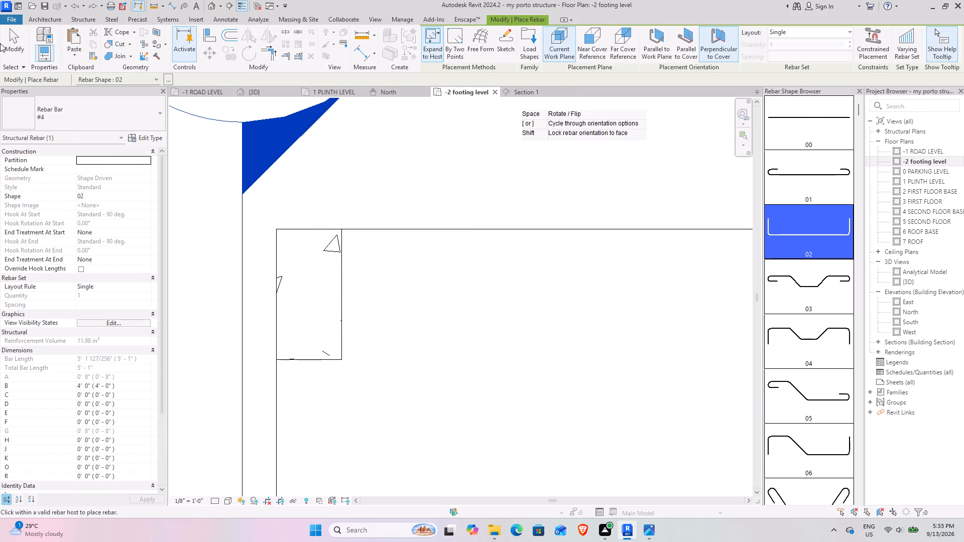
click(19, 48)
Assign the column <0' - 1 3/16"> rebar cover setting to the corner column.
click(427, 47)
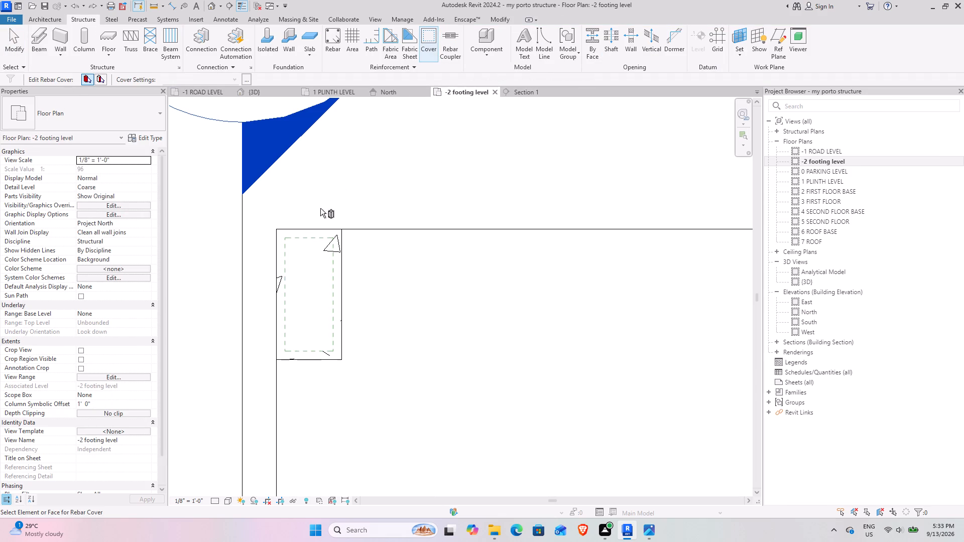
click(315, 231)
click(232, 77)
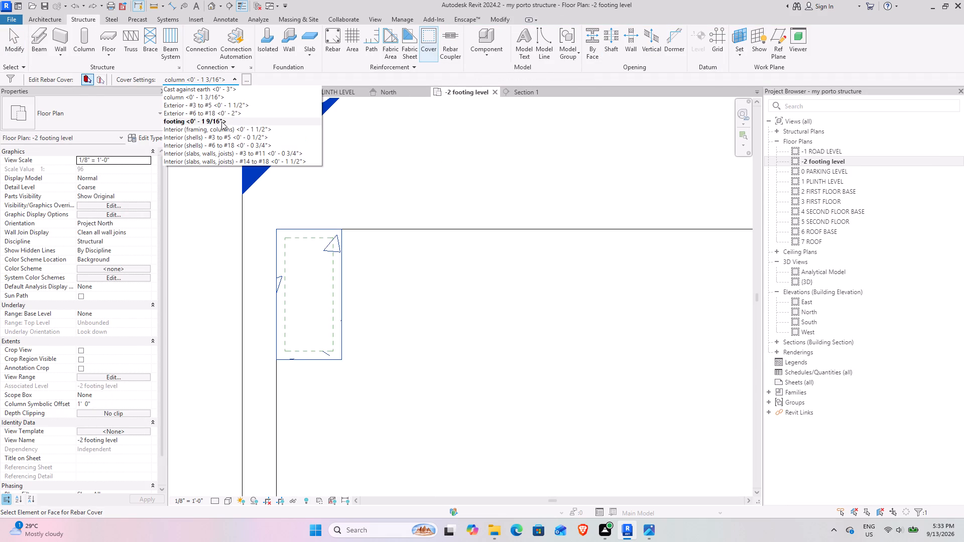
click(208, 95)
click(340, 248)
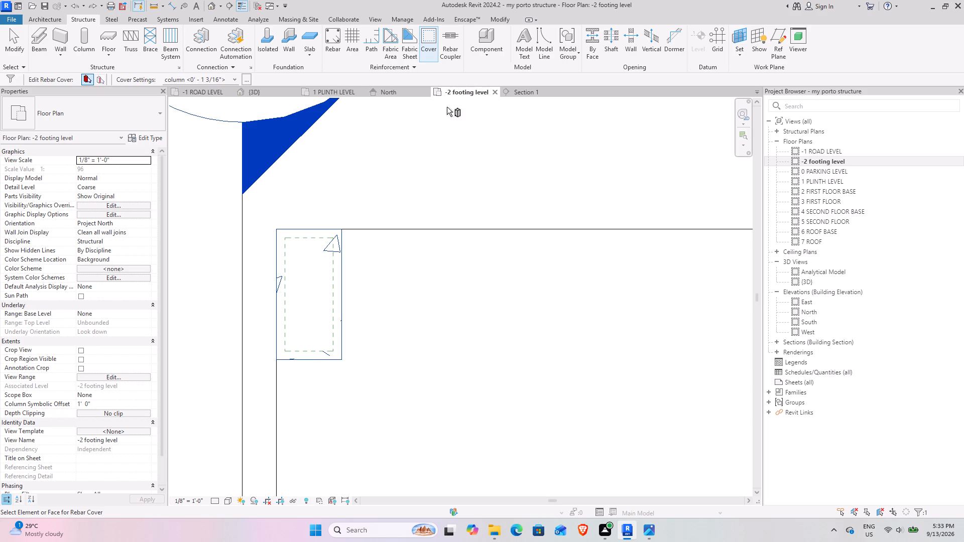
Choose straight rebar shape 00 and try to place a #4 bar in the corner column on the -2 footing level plan.
click(340, 38)
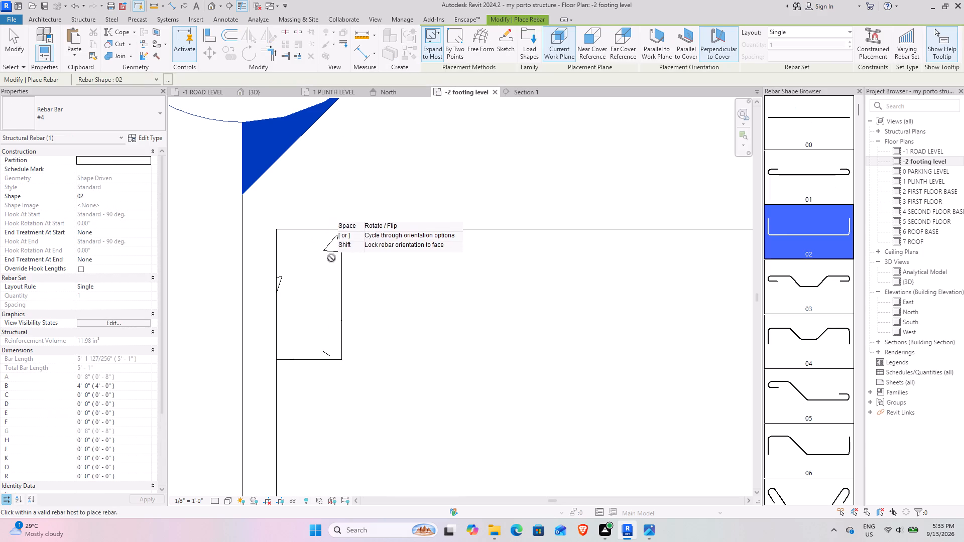
scroll(351, 274, down, 5)
click(809, 118)
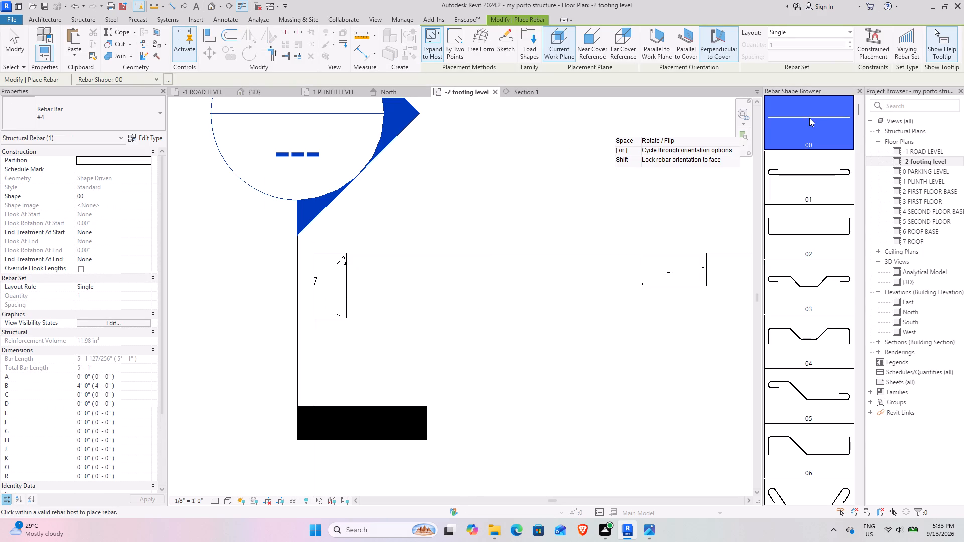
scroll(351, 265, up, 9)
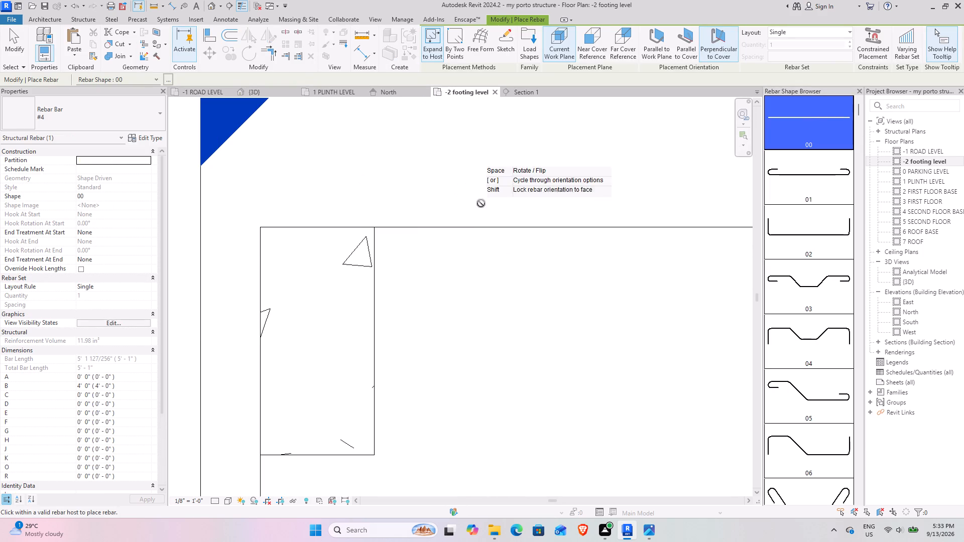
click(809, 133)
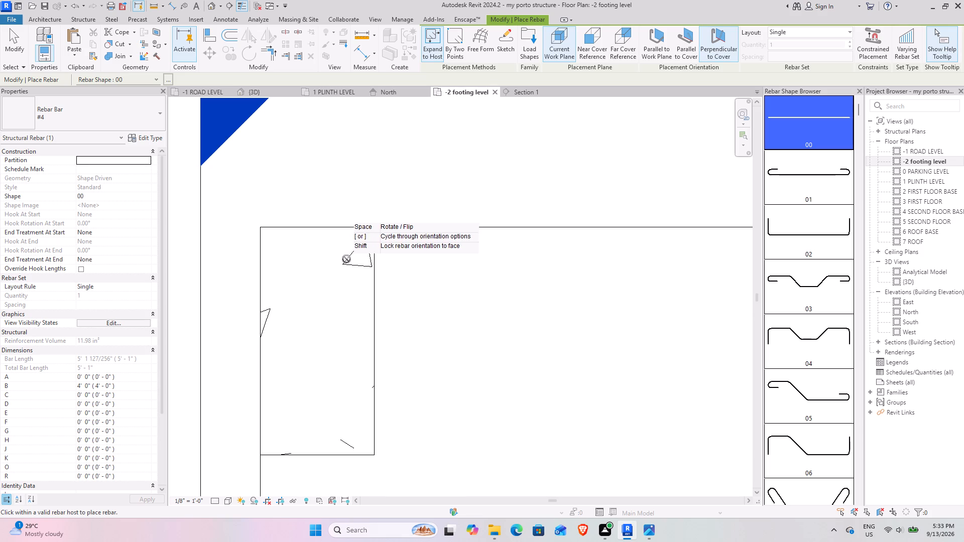
scroll(364, 250, down, 8)
middle_drag(396, 300, 414, 234)
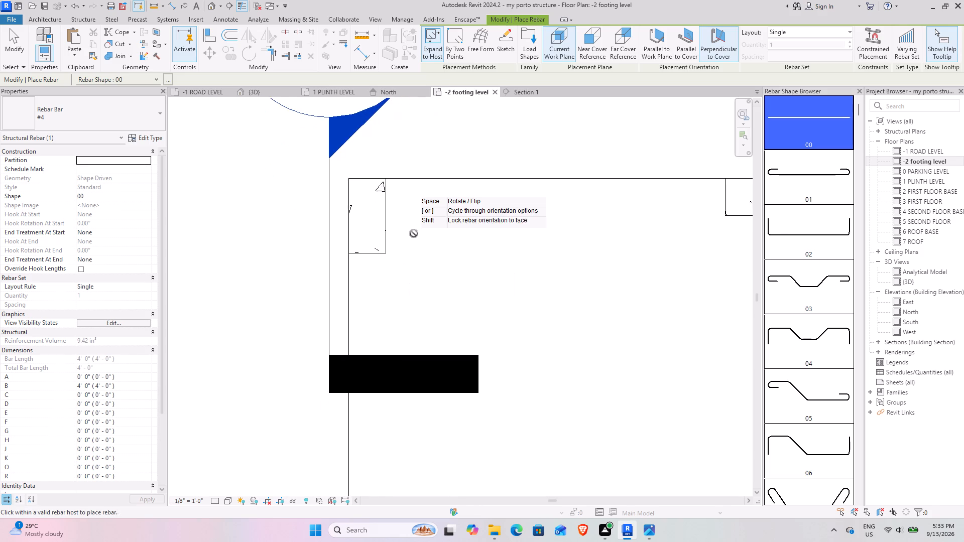
scroll(414, 233, down, 5)
middle_drag(435, 241, 377, 260)
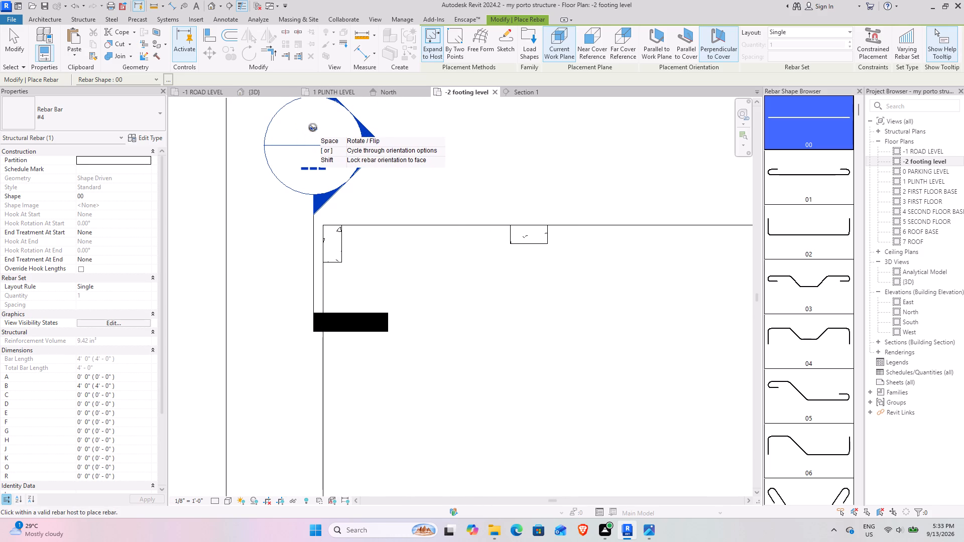
click(259, 89)
key(Escape)
key(Escape)
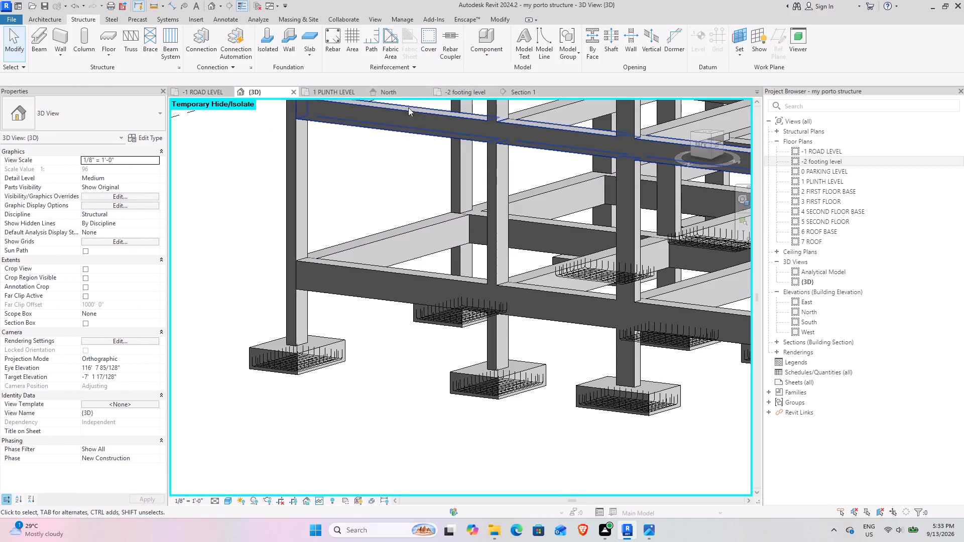
In the North elevation, draw a new level at about 4' - 10", between 1 PLINTH LEVEL and 2 FIRST FLOOR BASE.
click(404, 96)
scroll(490, 319, up, 5)
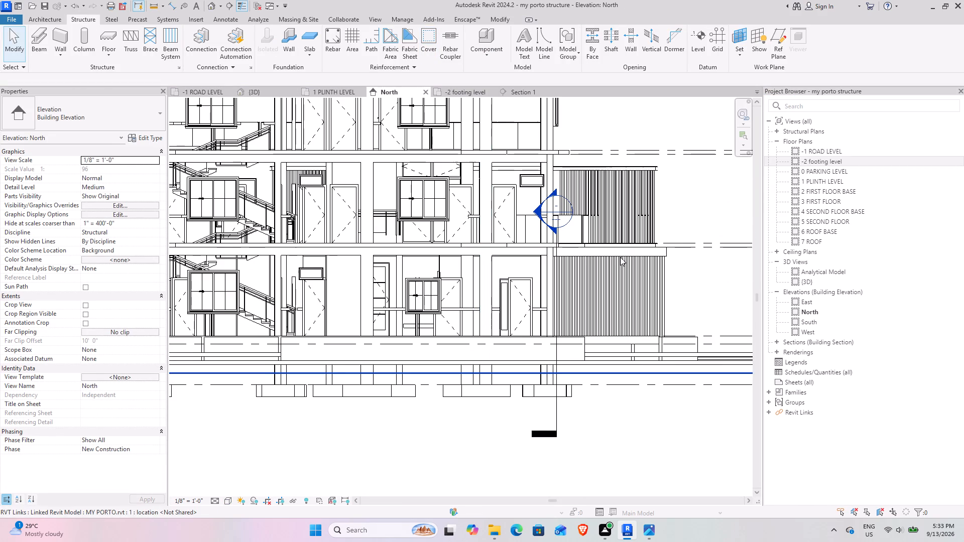
middle_drag(617, 257, 421, 219)
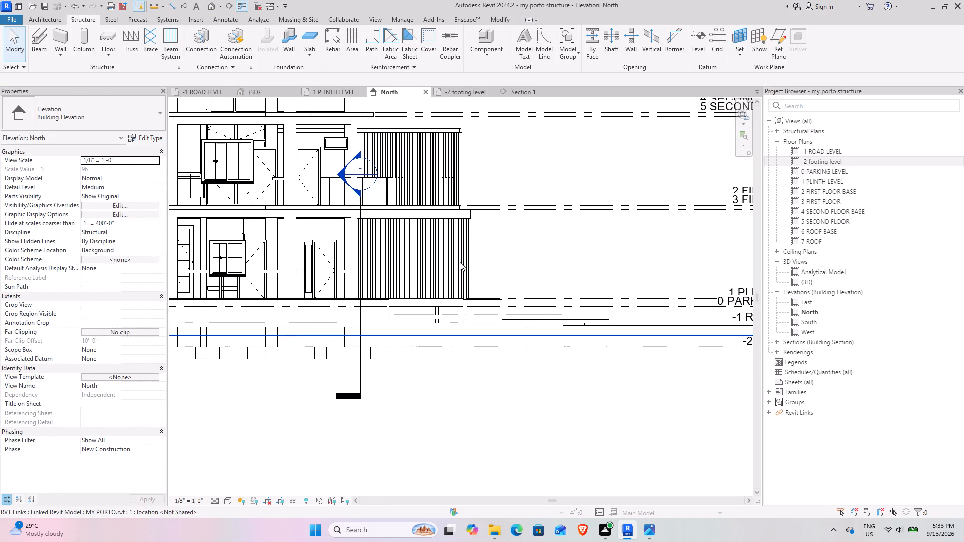
middle_drag(588, 216, 476, 225)
scroll(478, 226, down, 4)
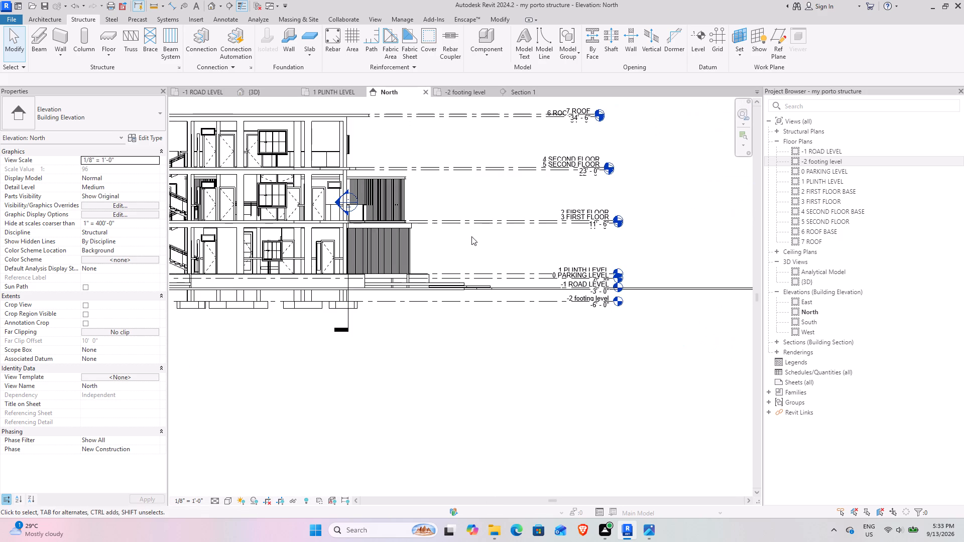
middle_drag(471, 236, 548, 237)
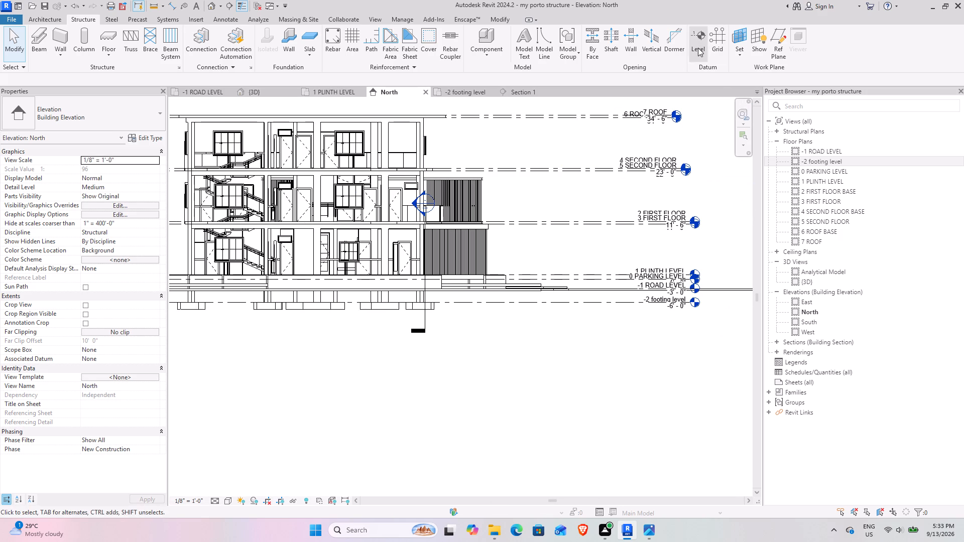
click(698, 48)
click(670, 252)
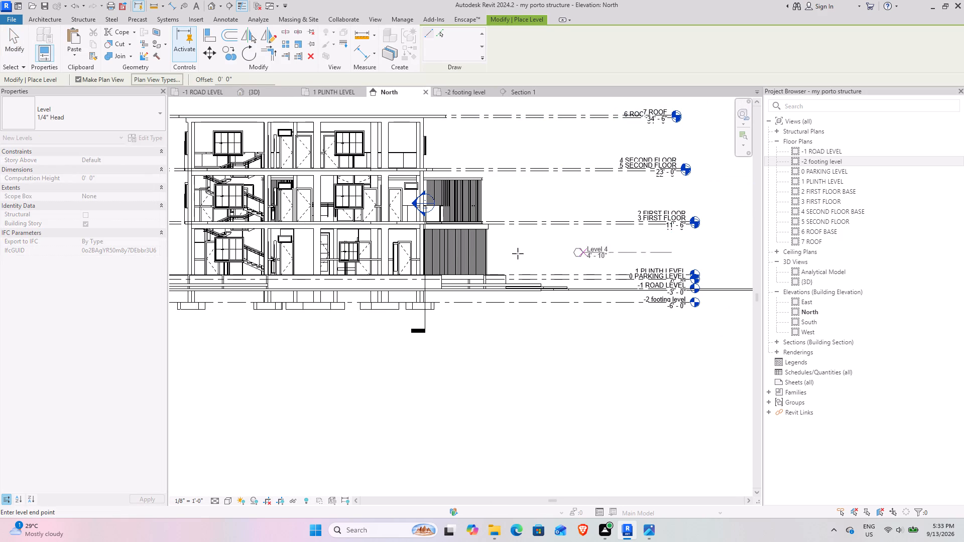
scroll(442, 258, down, 4)
middle_drag(428, 265, 531, 265)
click(349, 260)
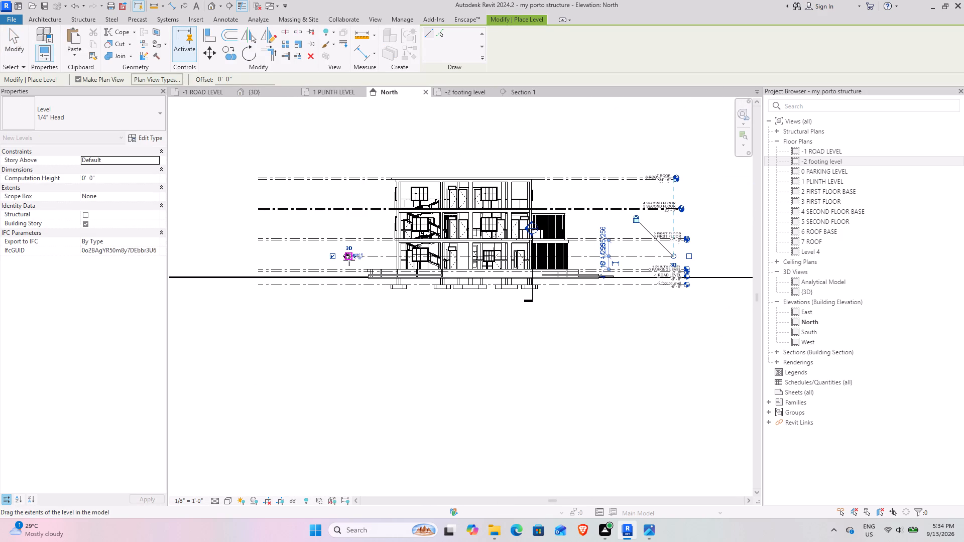
key(Escape)
key(Escape)
key(Escape)
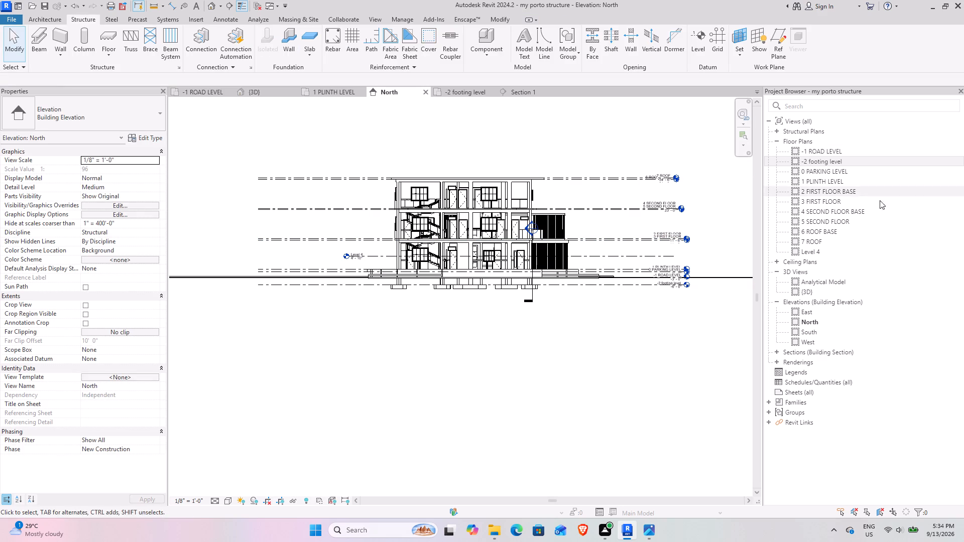
On the Level 4 floor plan, place a #4 shape 00 rebar perpendicular to cover in the corner column's upper-right cover corner.
double_click(827, 254)
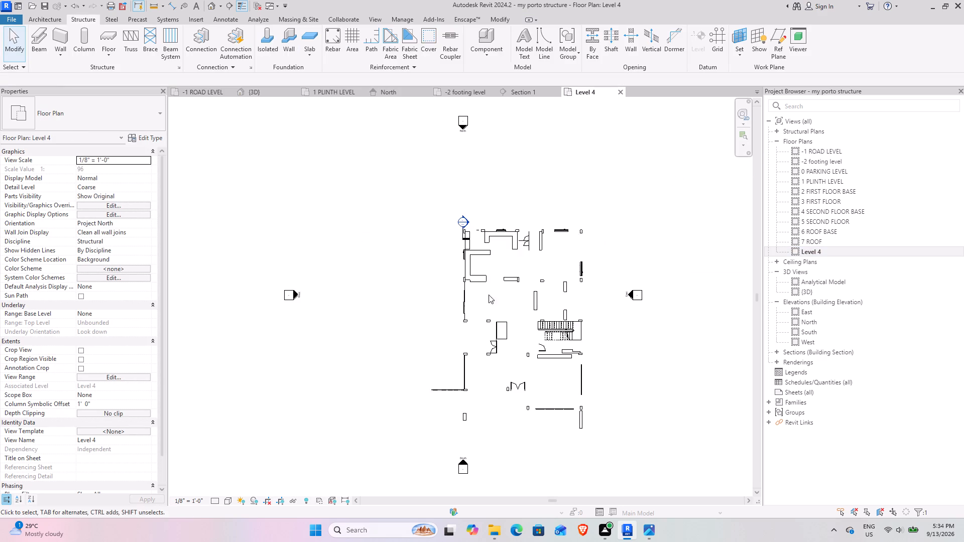
scroll(466, 236, up, 5)
scroll(500, 243, up, 18)
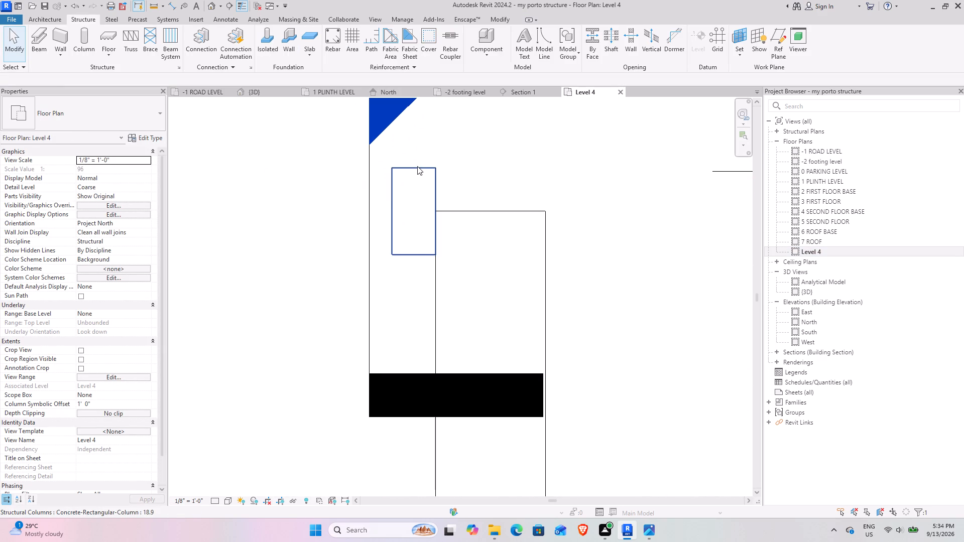
click(417, 167)
middle_drag(451, 167, 438, 236)
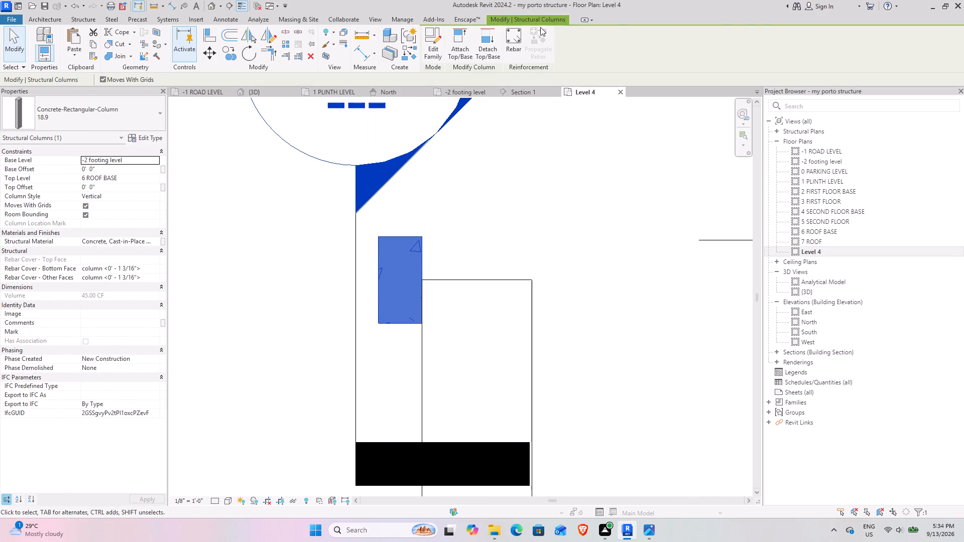
key(Escape)
click(43, 22)
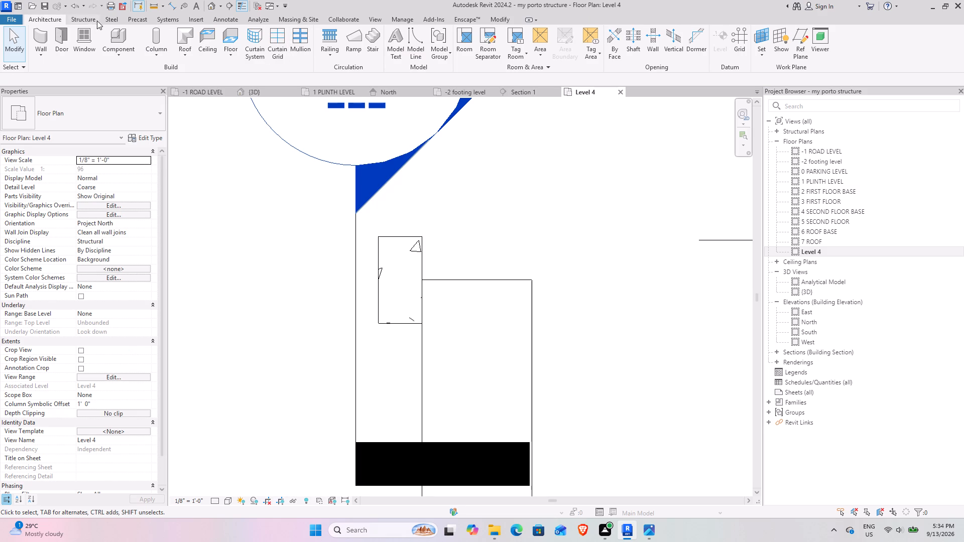
click(84, 19)
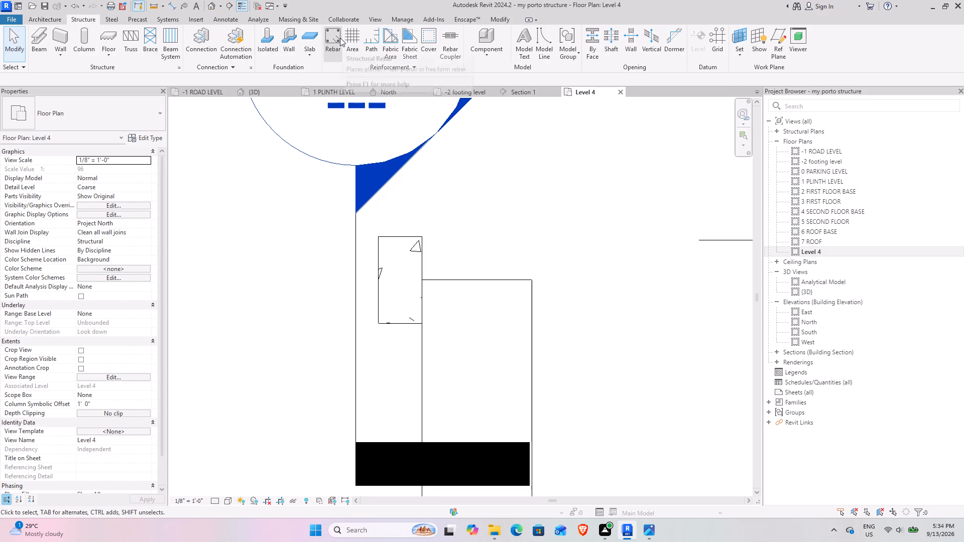
click(340, 38)
scroll(406, 248, up, 9)
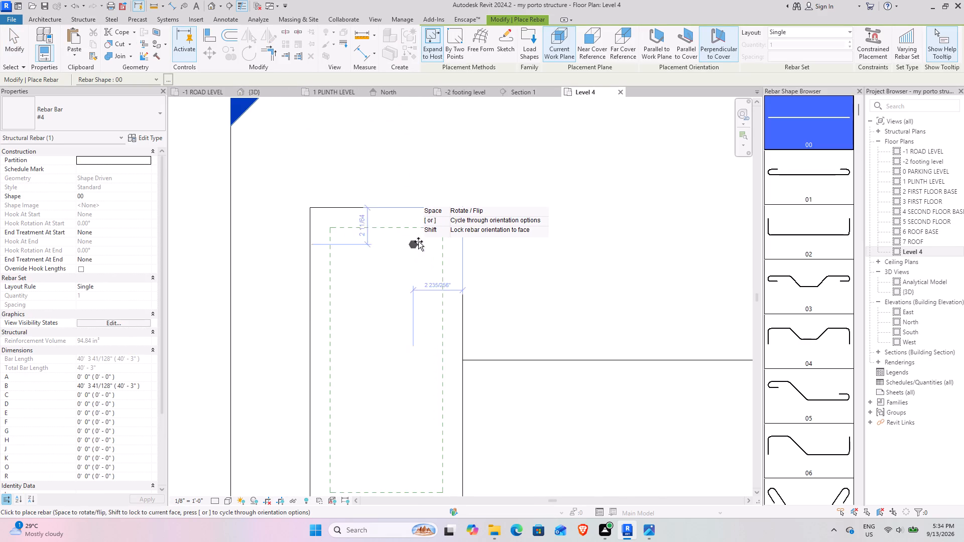
click(439, 226)
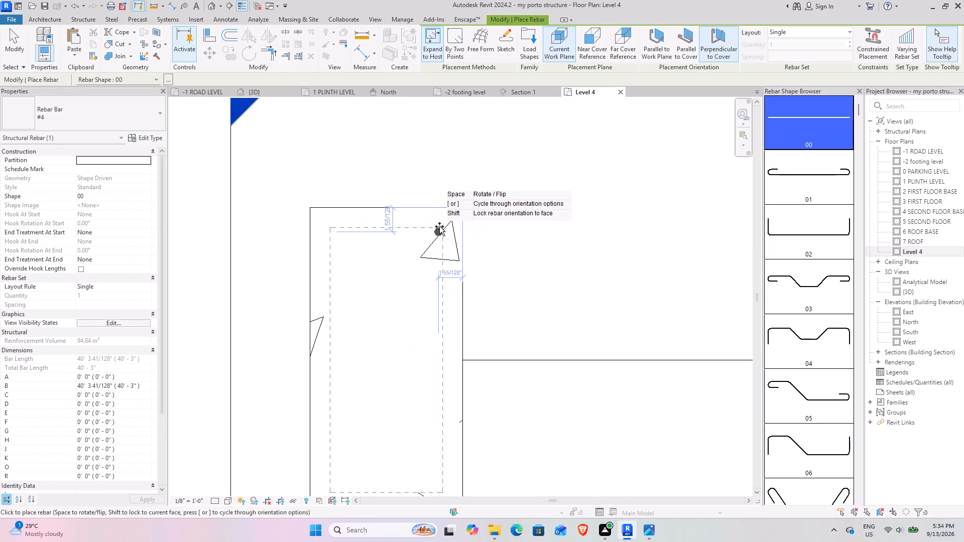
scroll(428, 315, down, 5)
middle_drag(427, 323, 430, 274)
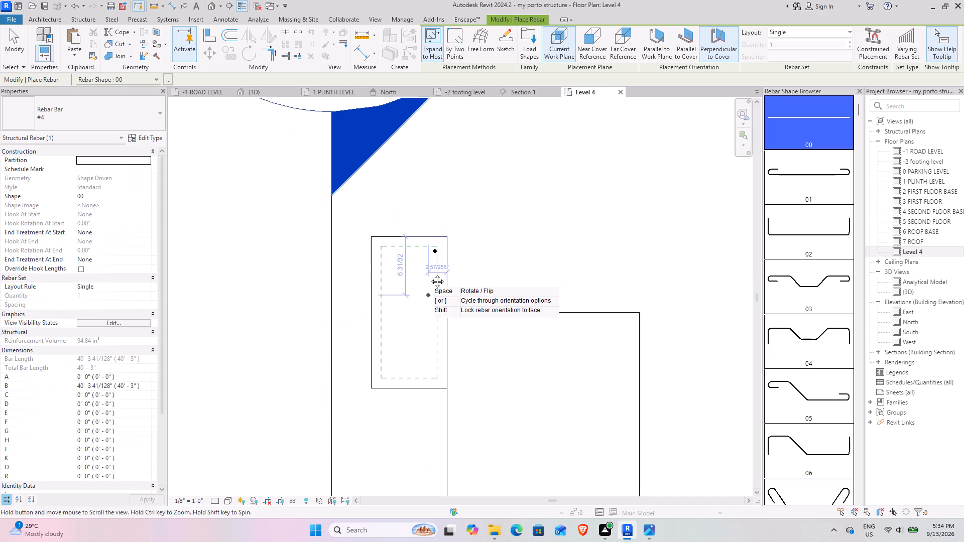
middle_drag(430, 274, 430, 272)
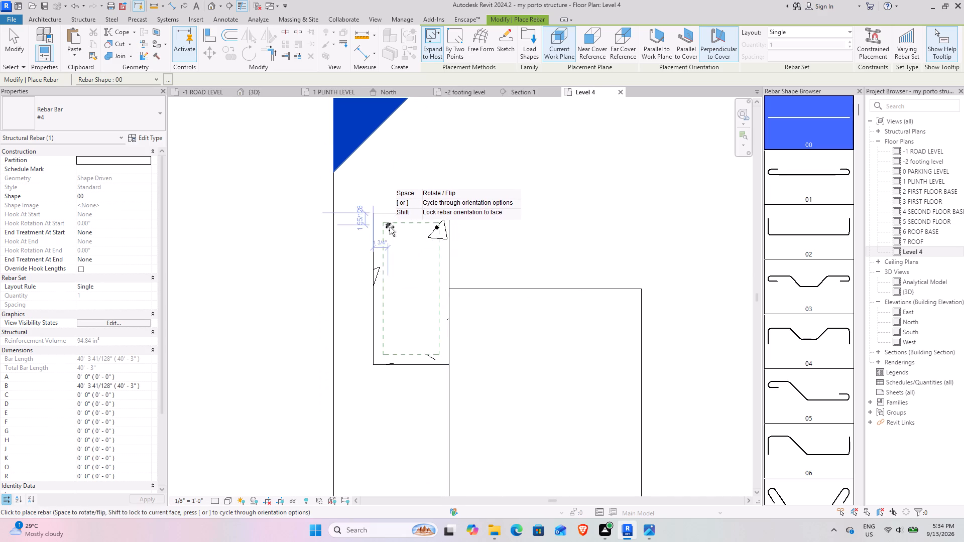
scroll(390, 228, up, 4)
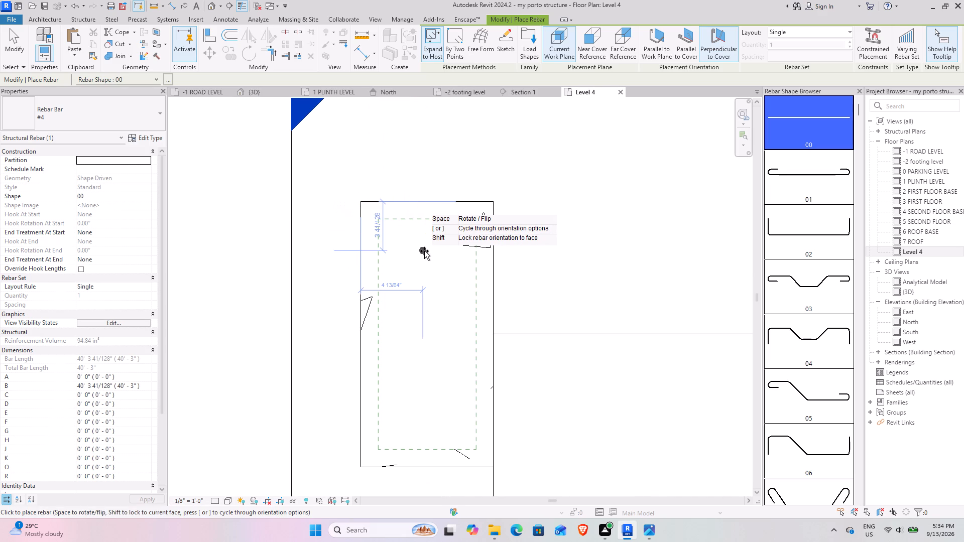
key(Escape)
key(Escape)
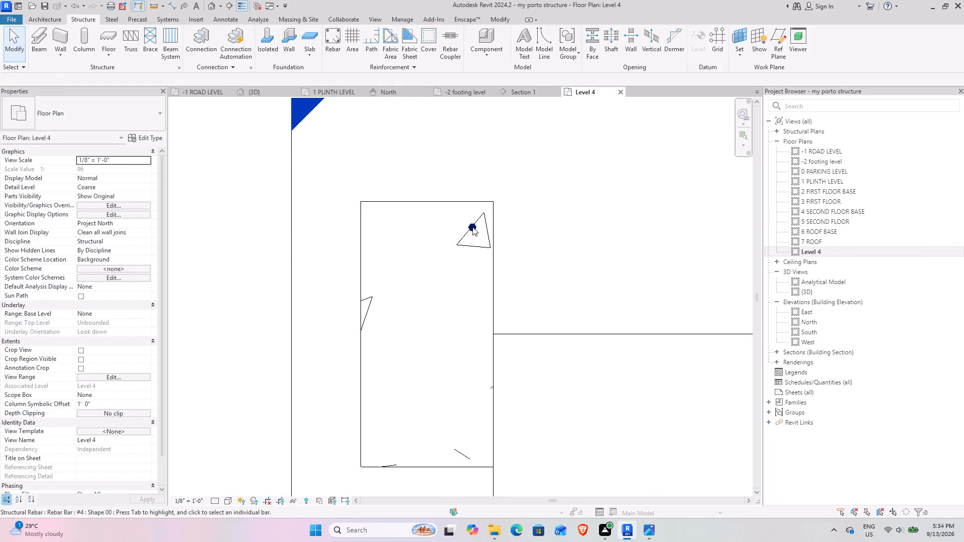
Mirror-copy the #4 bar about the column's left/right centreline, and the resulting pair about the other centreline, so every cover corner has a bar.
click(472, 227)
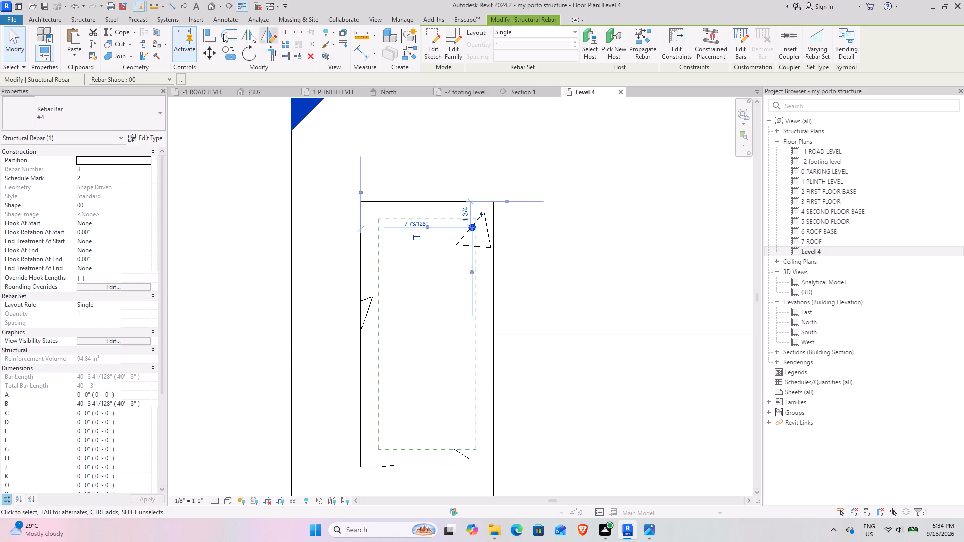
click(245, 41)
click(427, 282)
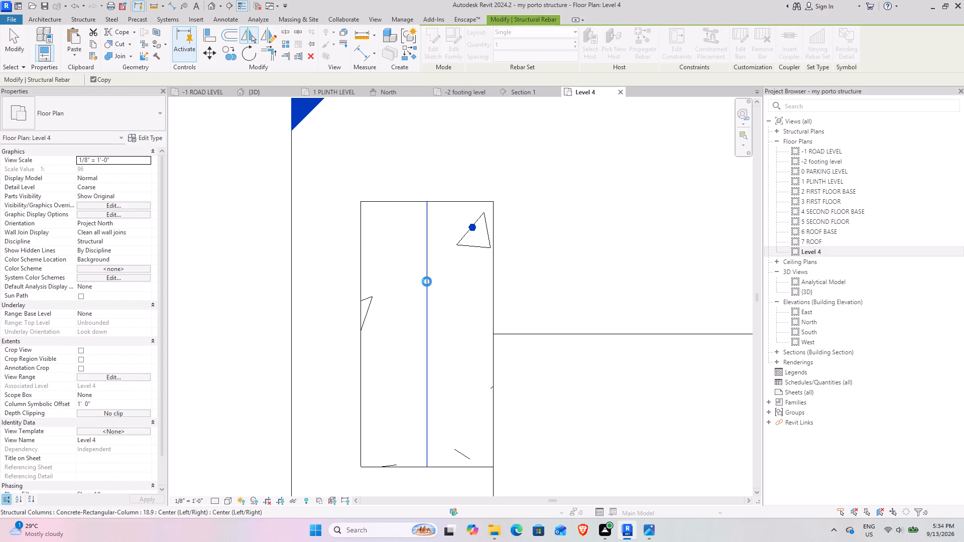
ctrl+click(475, 232)
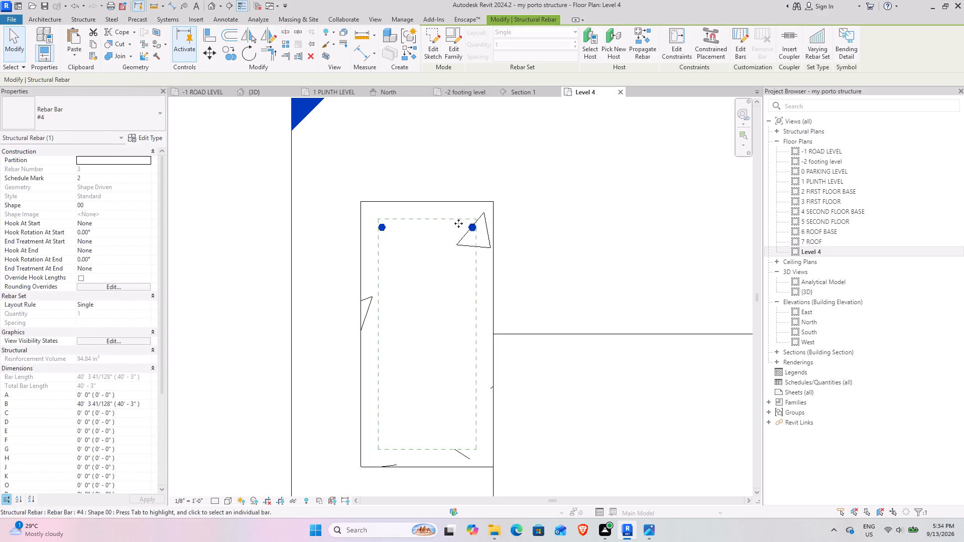
click(245, 39)
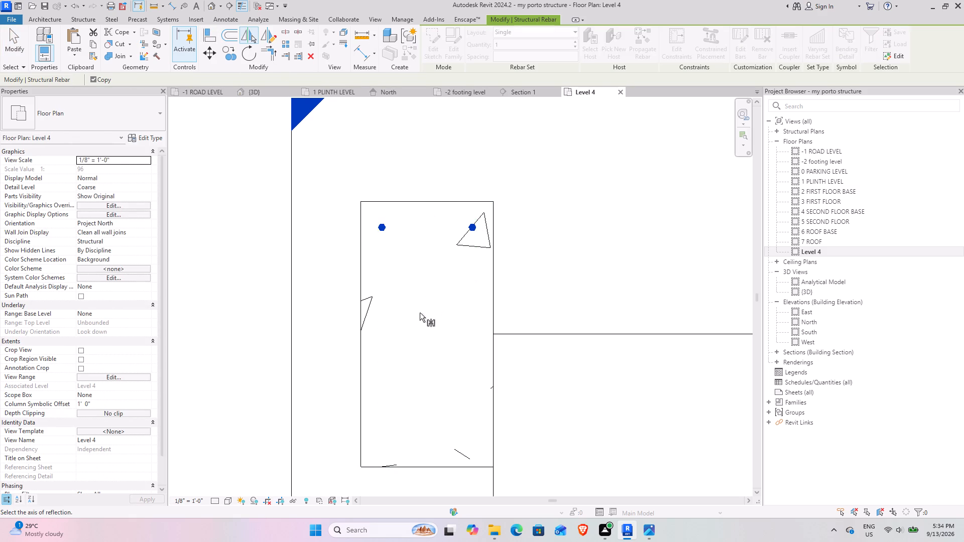
click(400, 333)
middle_drag(424, 332, 403, 305)
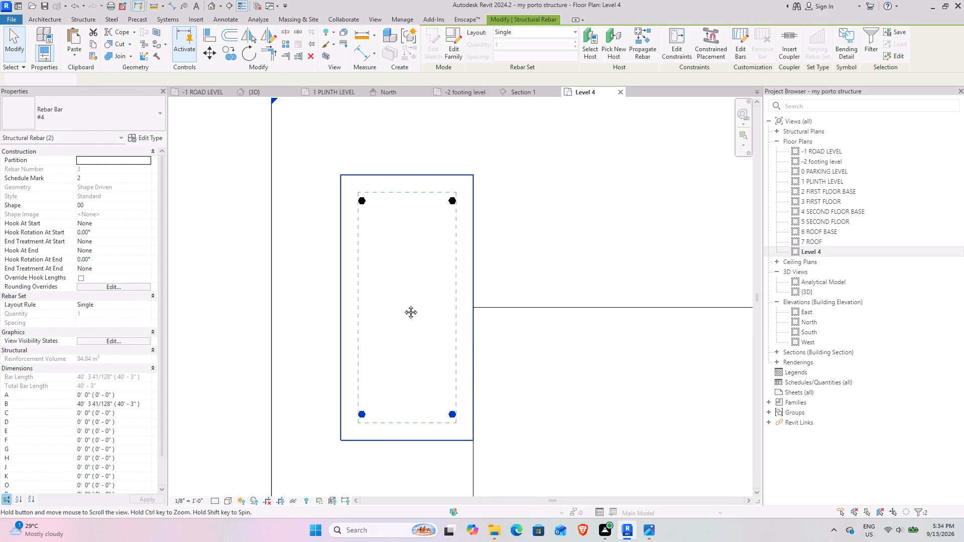
middle_drag(403, 305, 403, 305)
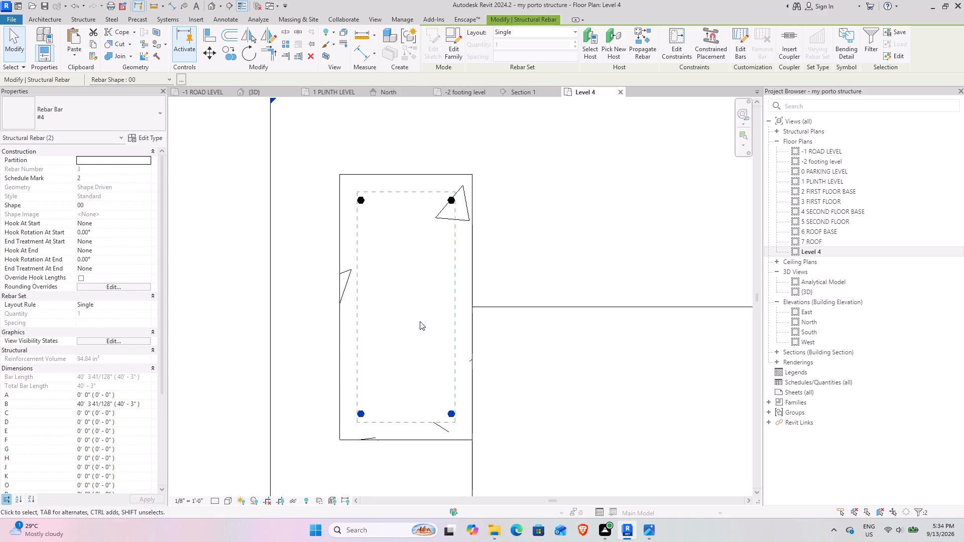
Copy the lower pair of bars straight up to about midway along the column's long sides.
click(235, 52)
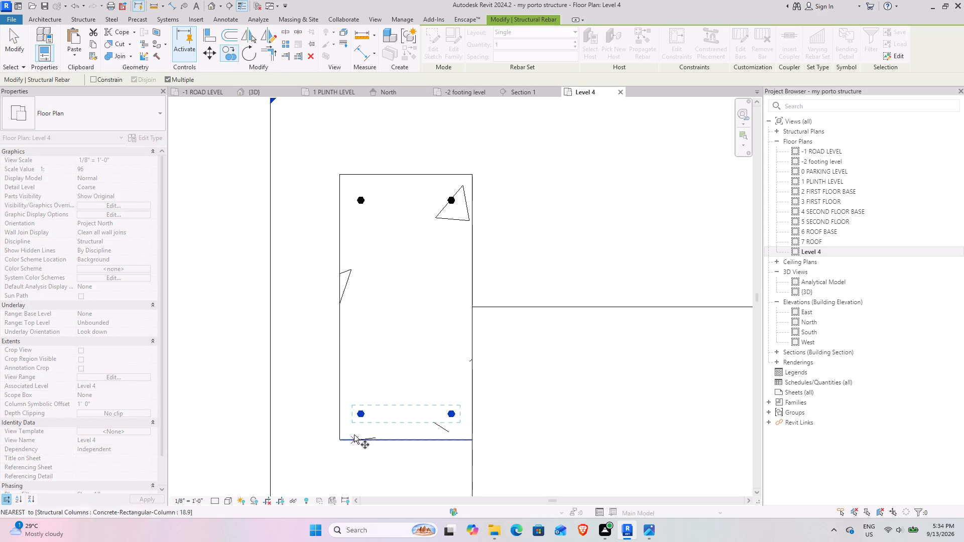
click(359, 412)
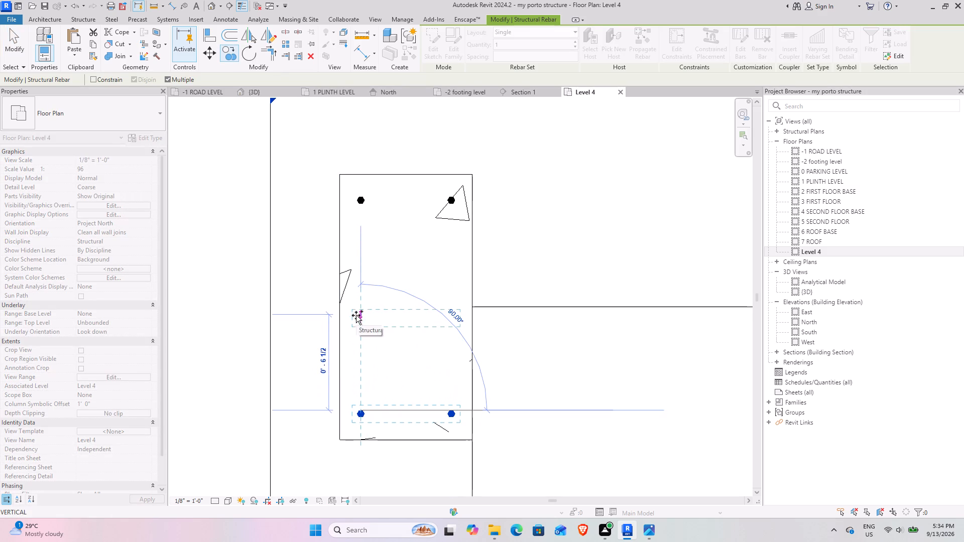
click(356, 308)
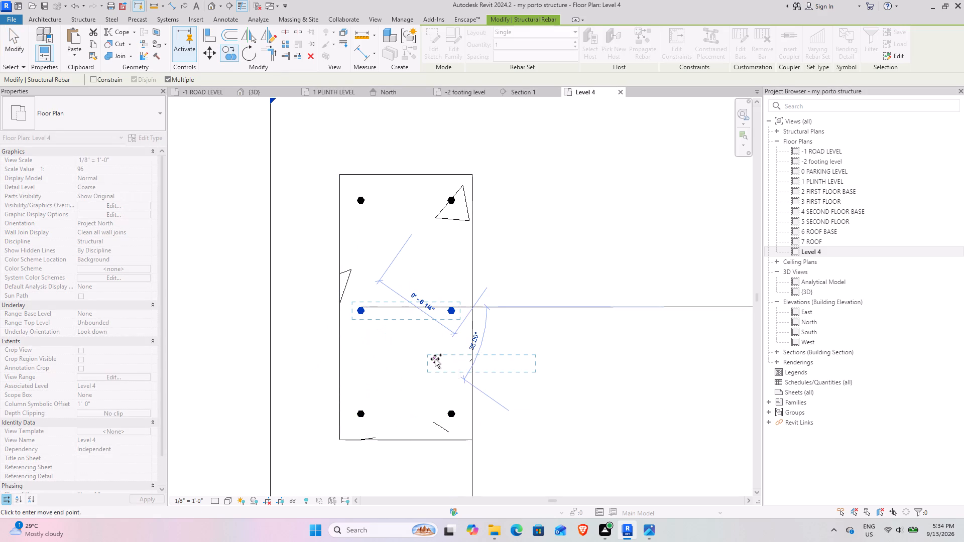
key(Escape)
key(Escape)
key(Escape)
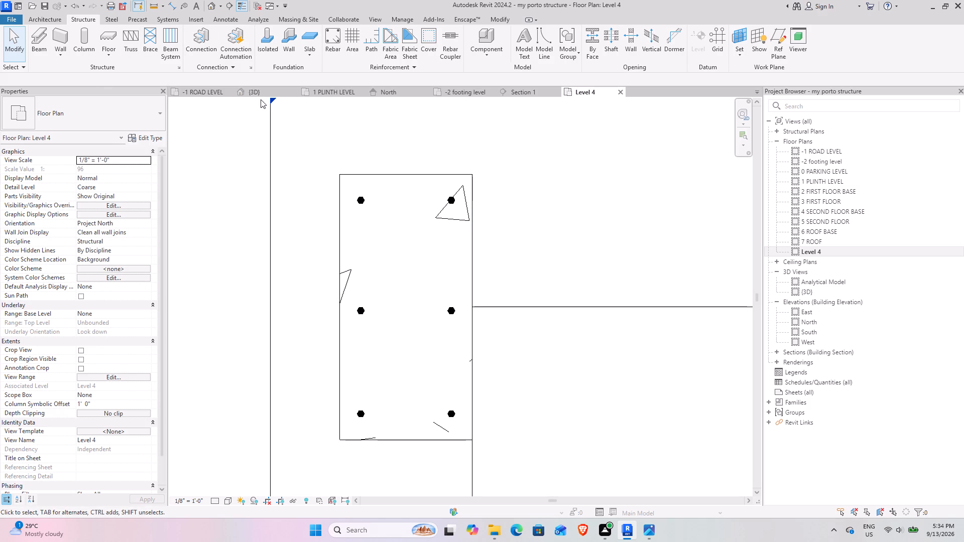
Set all six vertical column bars to view unobscured in the {3D} view.
drag(319, 149, 474, 437)
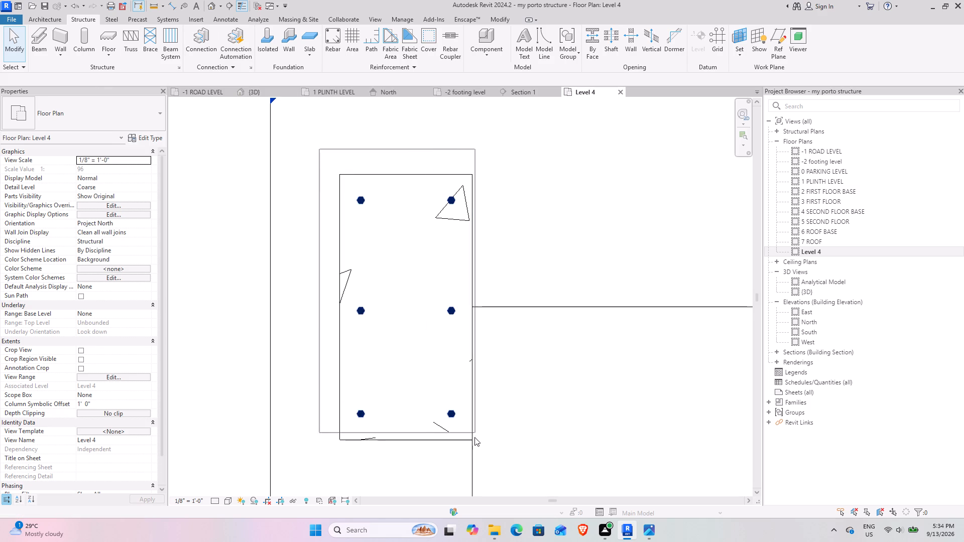
drag(474, 437, 463, 427)
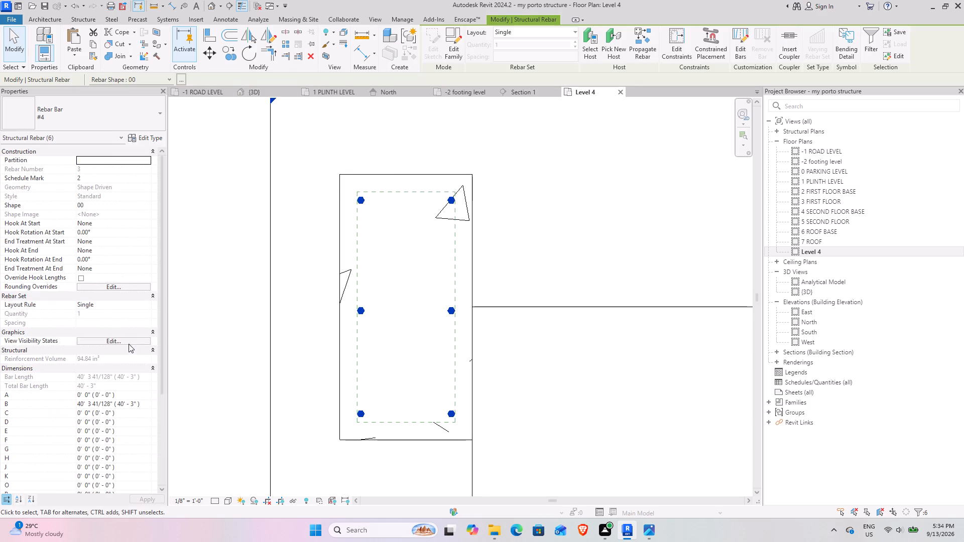
click(129, 344)
click(559, 239)
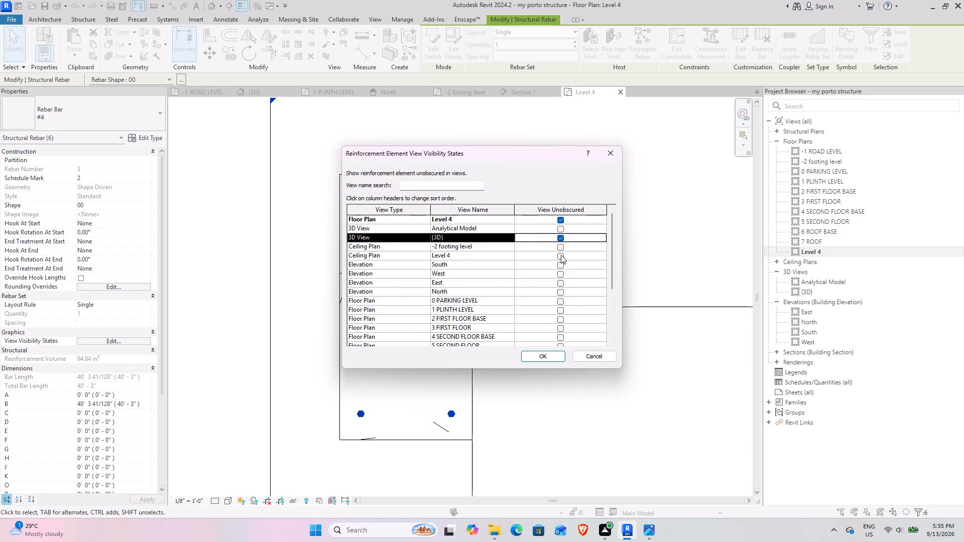
click(556, 358)
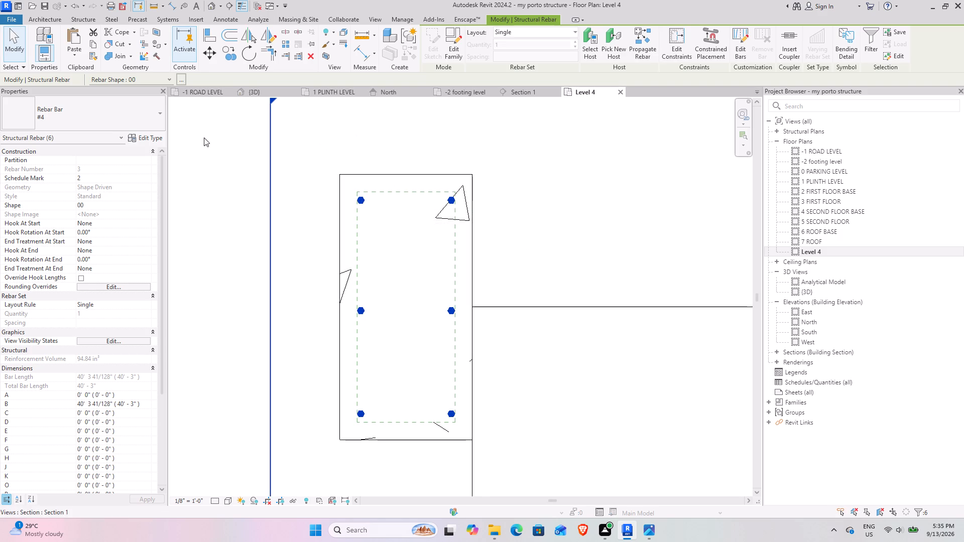
Examine the corner column's vertical bars and their run down into the footing in the {3D} view.
click(260, 92)
click(408, 378)
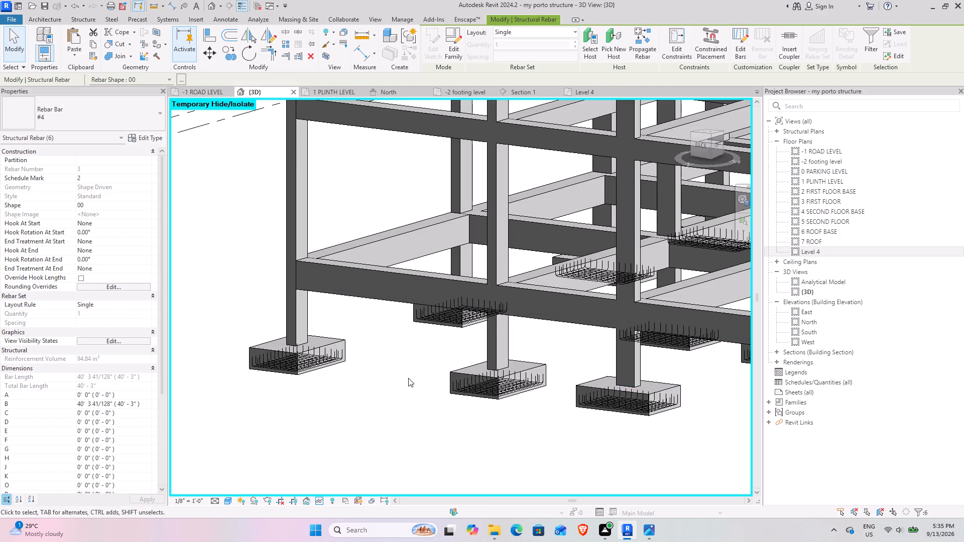
scroll(408, 378, down, 5)
scroll(532, 381, down, 3)
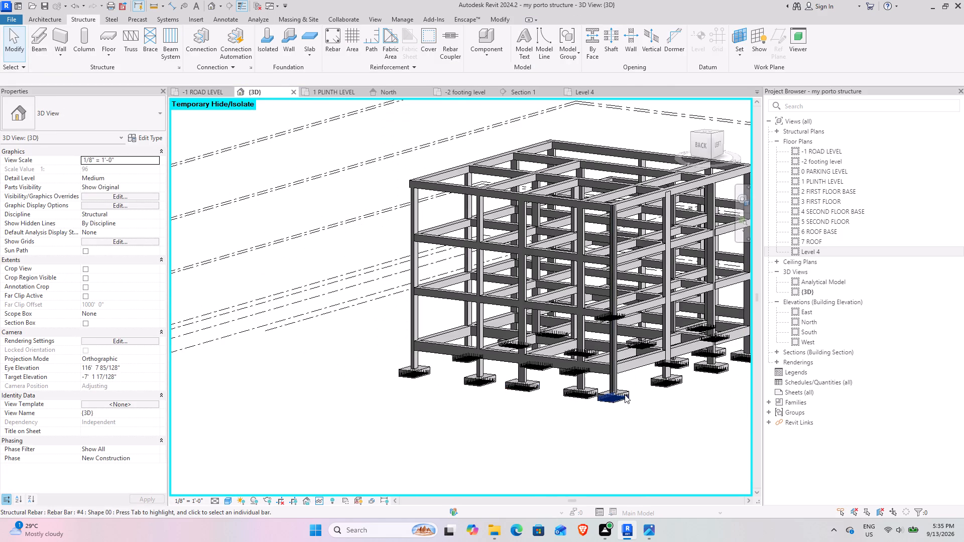
shift+middle_drag(621, 394, 562, 405)
middle_drag(561, 399, 333, 381)
scroll(424, 382, up, 2)
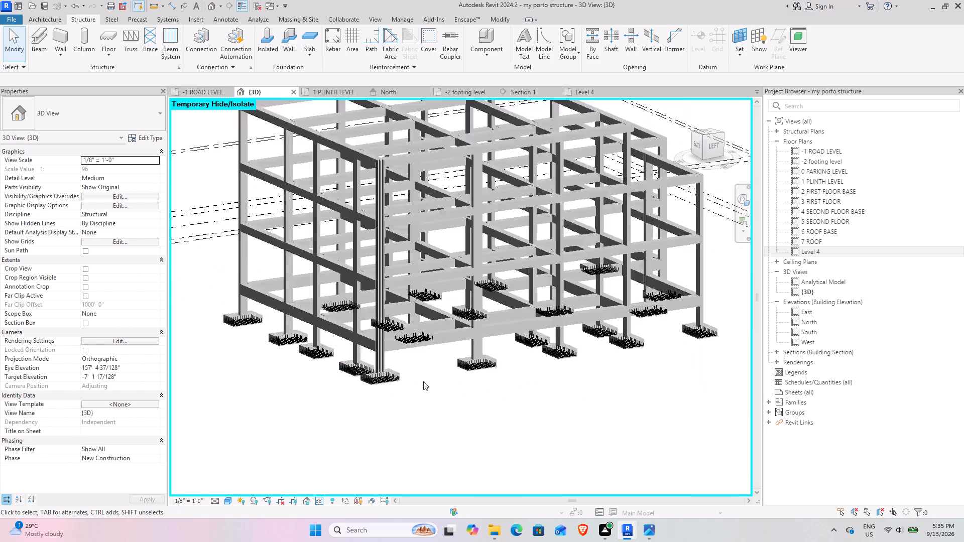
scroll(423, 381, up, 6)
middle_drag(402, 389, 548, 474)
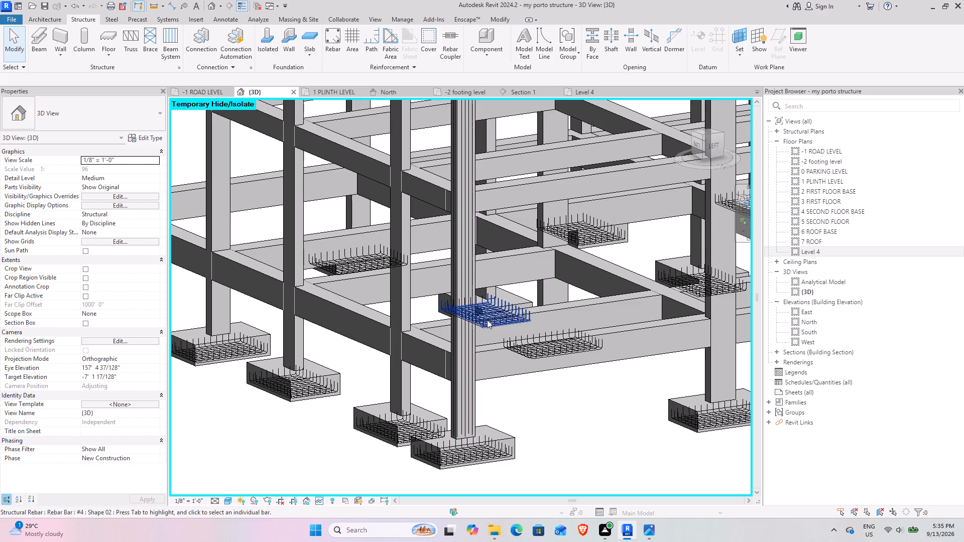
shift+middle_drag(487, 320, 441, 347)
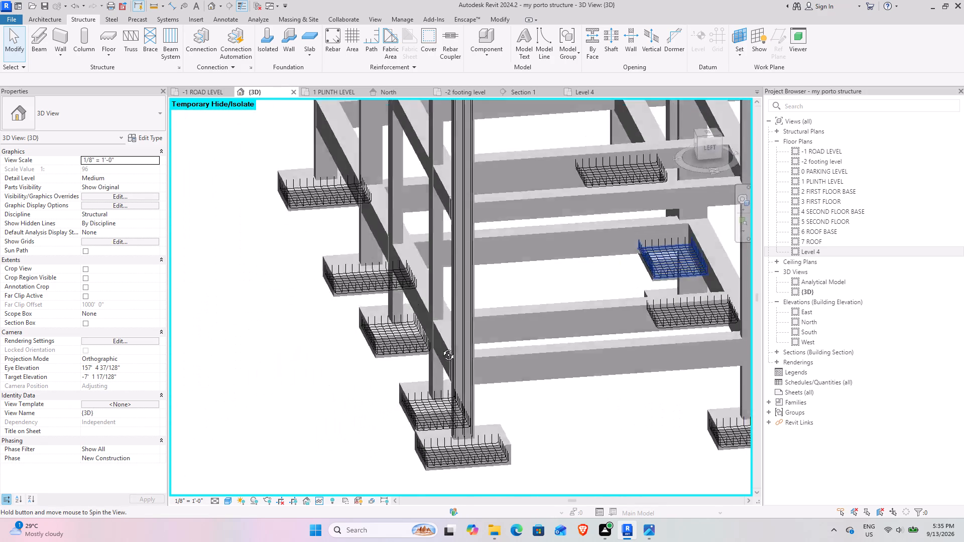
shift+middle_drag(441, 347, 437, 351)
scroll(438, 354, down, 4)
shift+middle_drag(440, 369, 462, 426)
scroll(447, 377, up, 11)
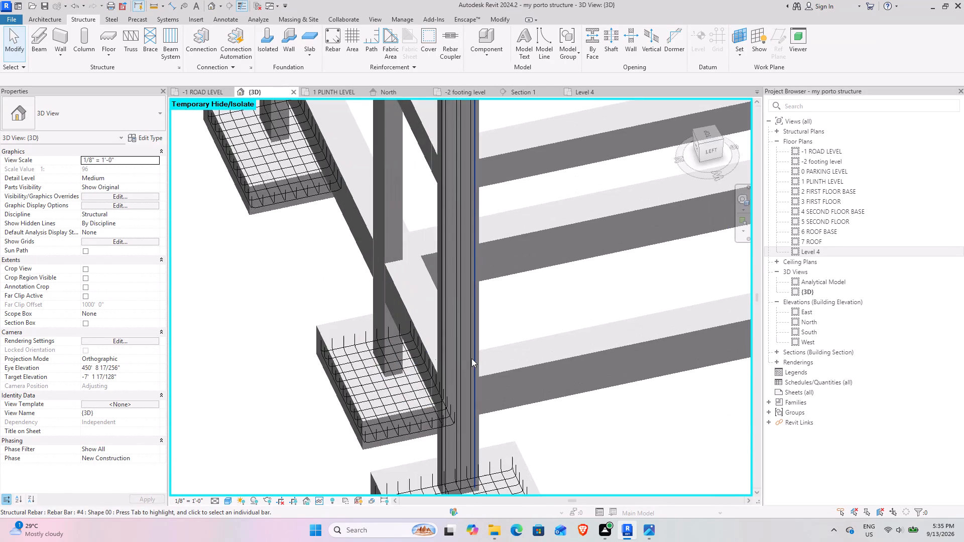
scroll(471, 358, up, 8)
scroll(650, 386, down, 11)
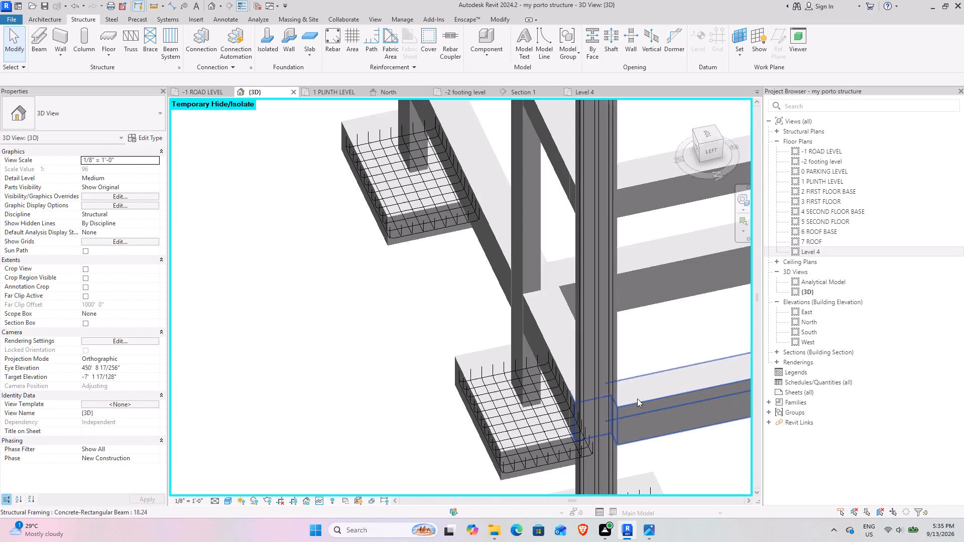
middle_drag(667, 325, 498, 357)
shift+middle_drag(503, 375, 520, 300)
scroll(520, 300, down, 5)
middle_drag(610, 415, 566, 439)
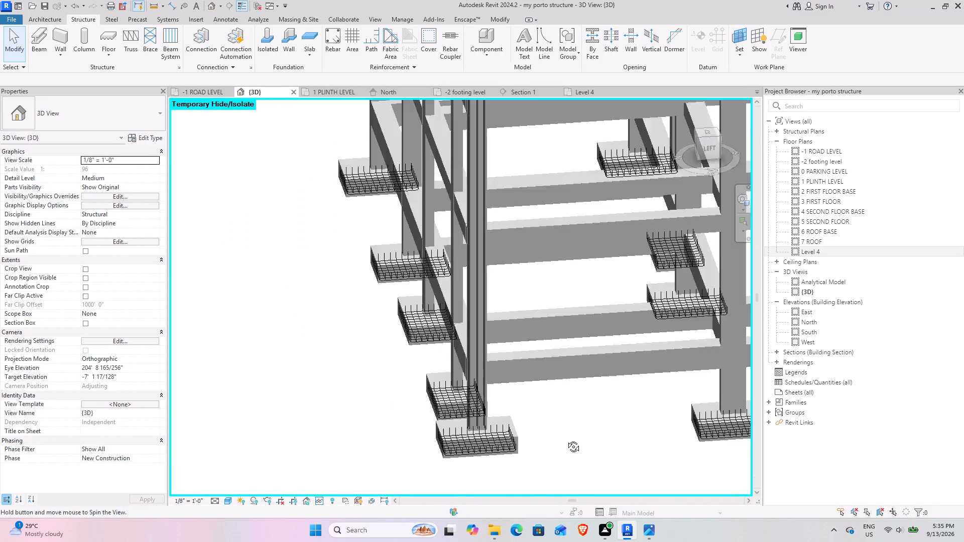
middle_drag(566, 439, 559, 437)
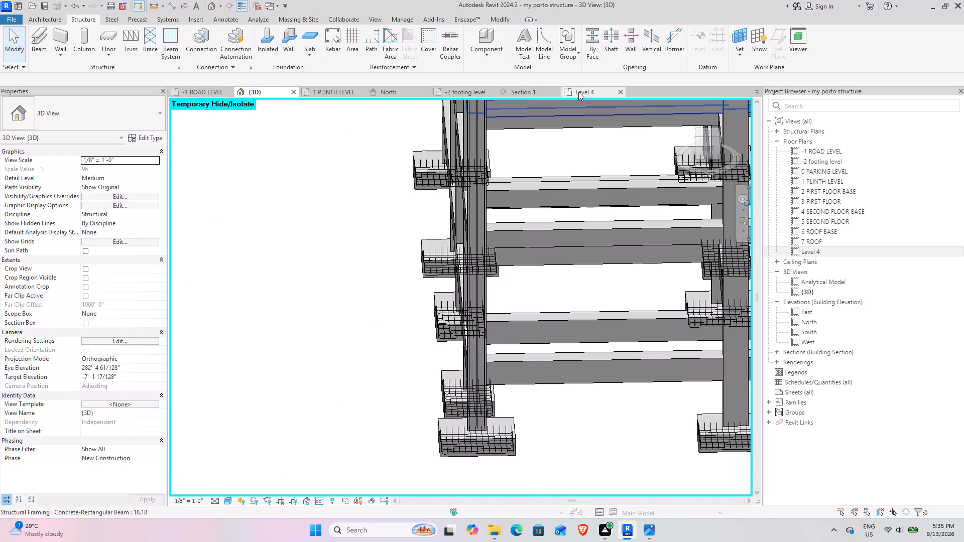
On the Level 4 floor plan, set up a #4 rebar placement with tie shape T1, oriented parallel to the work plane.
click(578, 91)
scroll(393, 224, up, 4)
scroll(394, 224, down, 4)
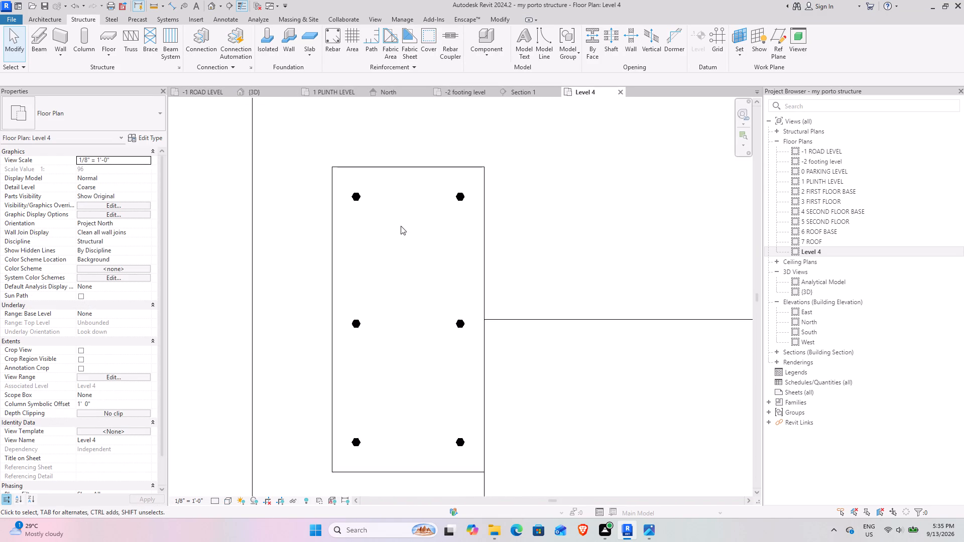
click(336, 49)
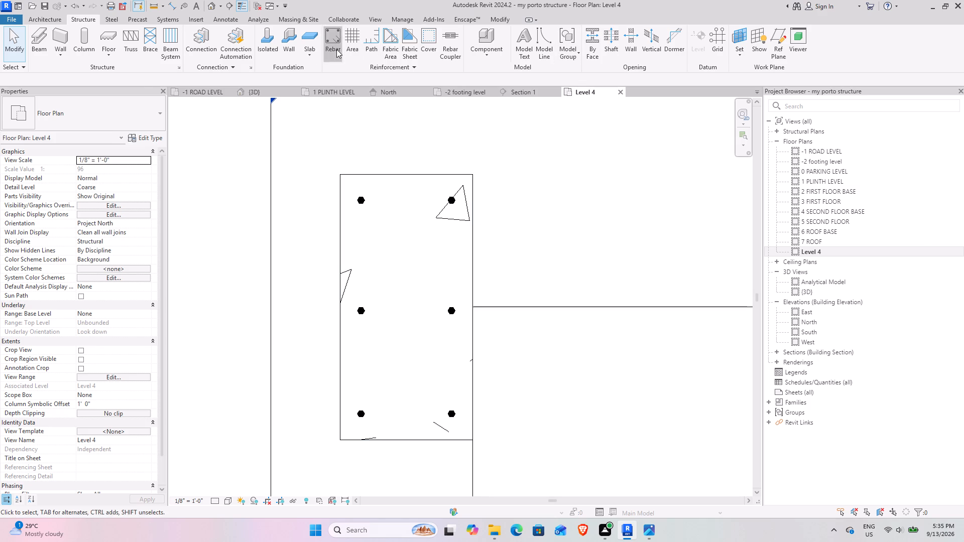
scroll(811, 241, down, 13)
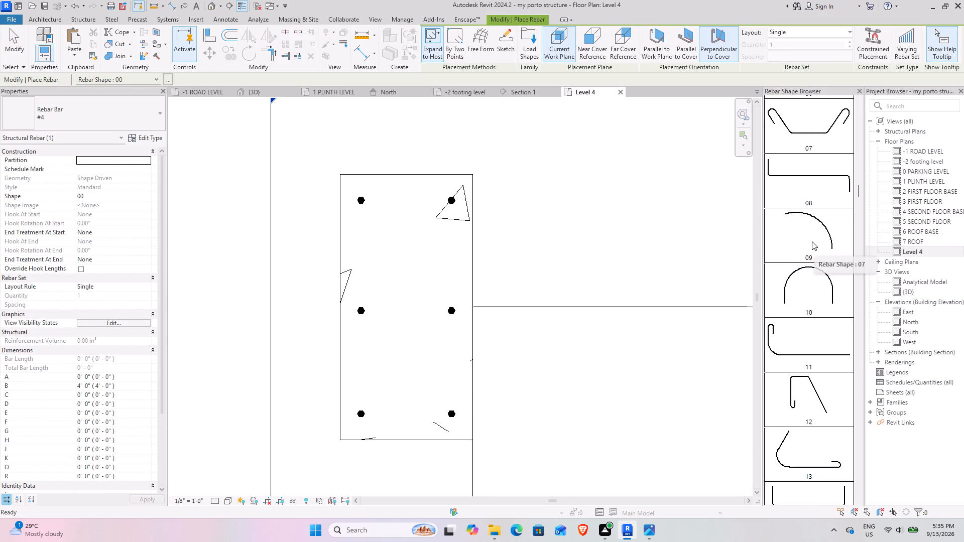
scroll(812, 241, down, 20)
scroll(812, 241, down, 7)
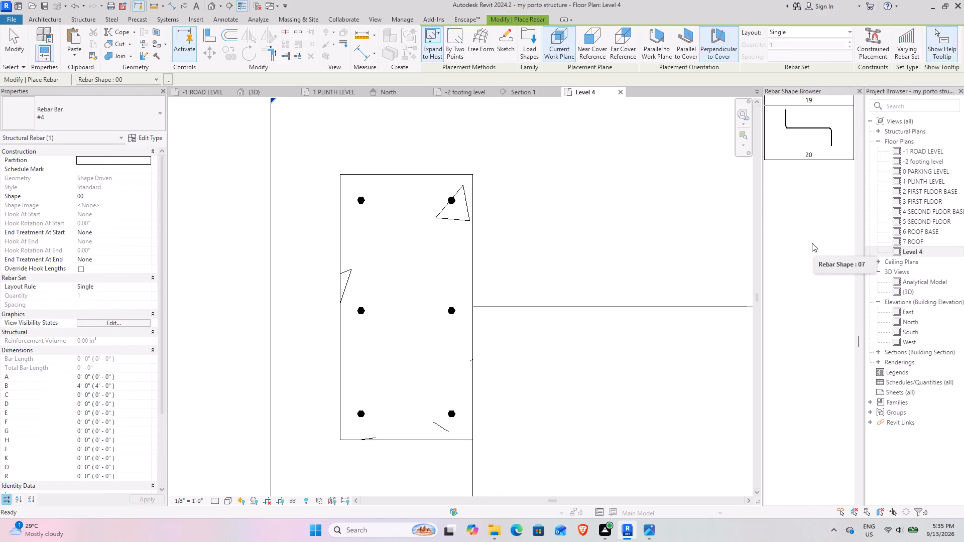
scroll(812, 243, down, 19)
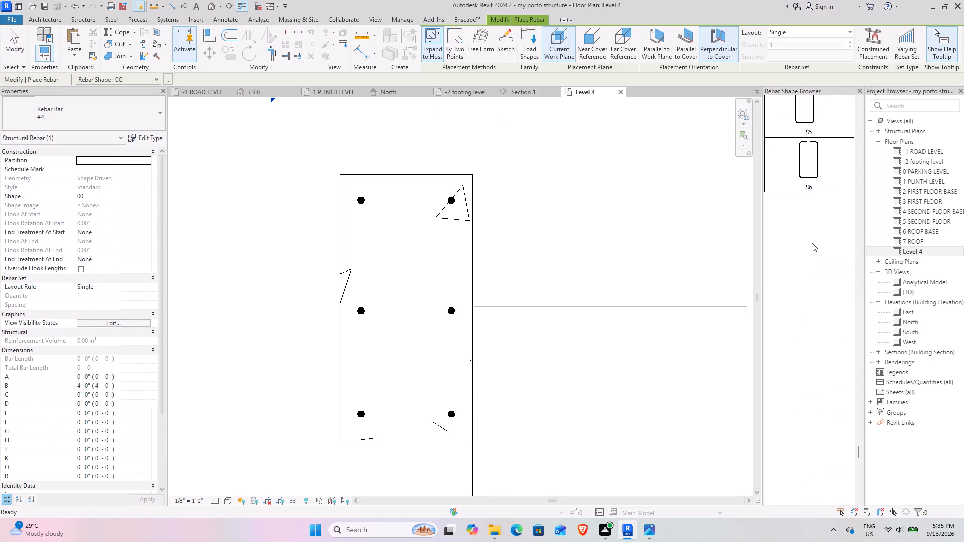
click(808, 280)
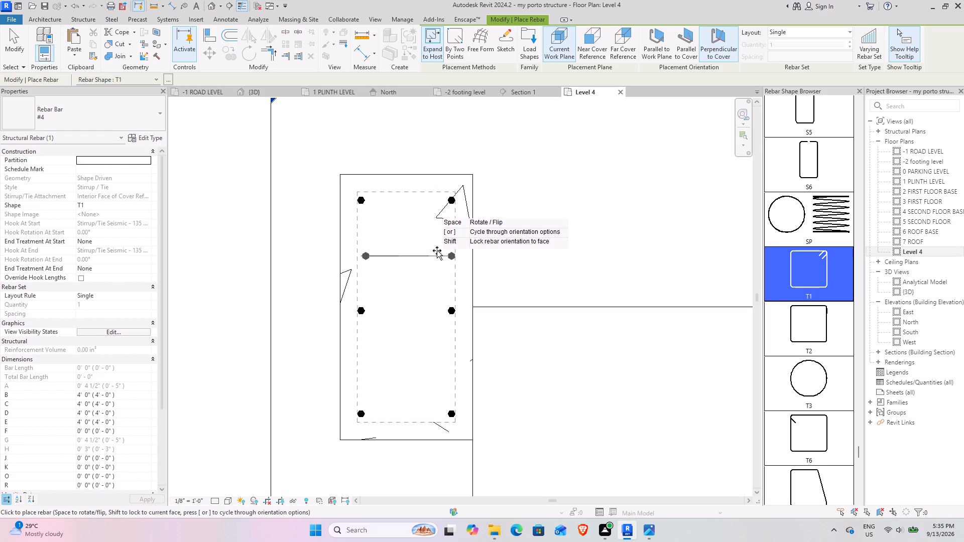
click(652, 44)
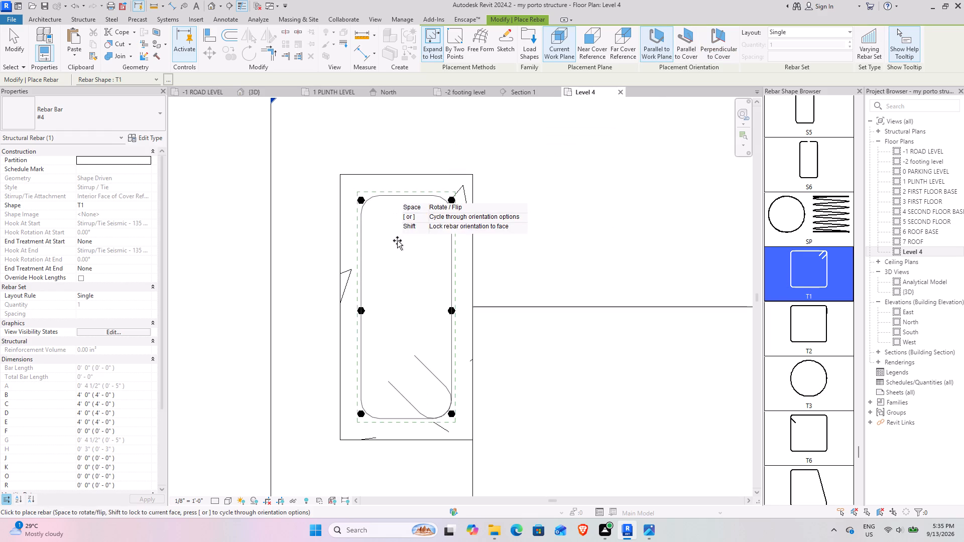
Set the Level 4 floor plan's detail level to Fine.
click(216, 504)
click(226, 489)
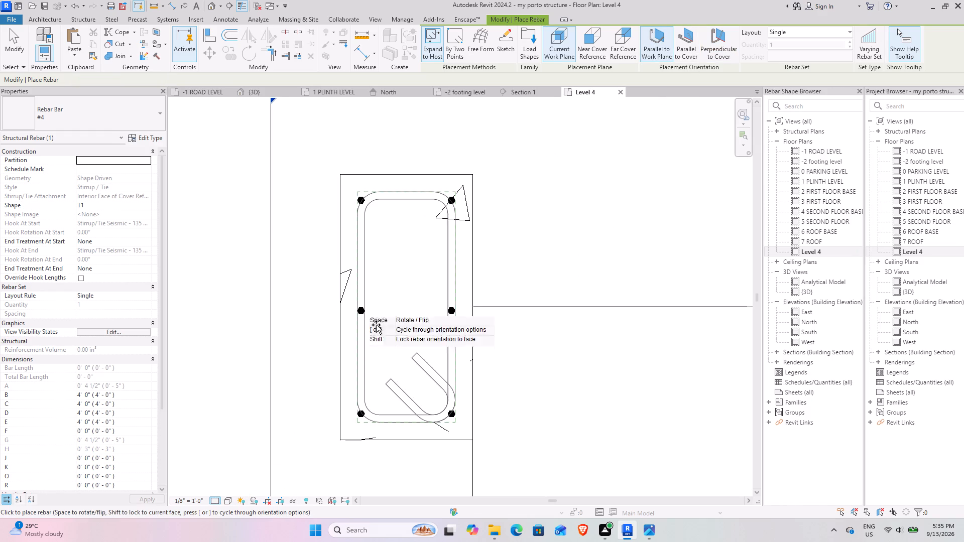
Place a single #3 tie of shape T1 around the vertical bars in the corner column on the Level 4 plan.
click(61, 114)
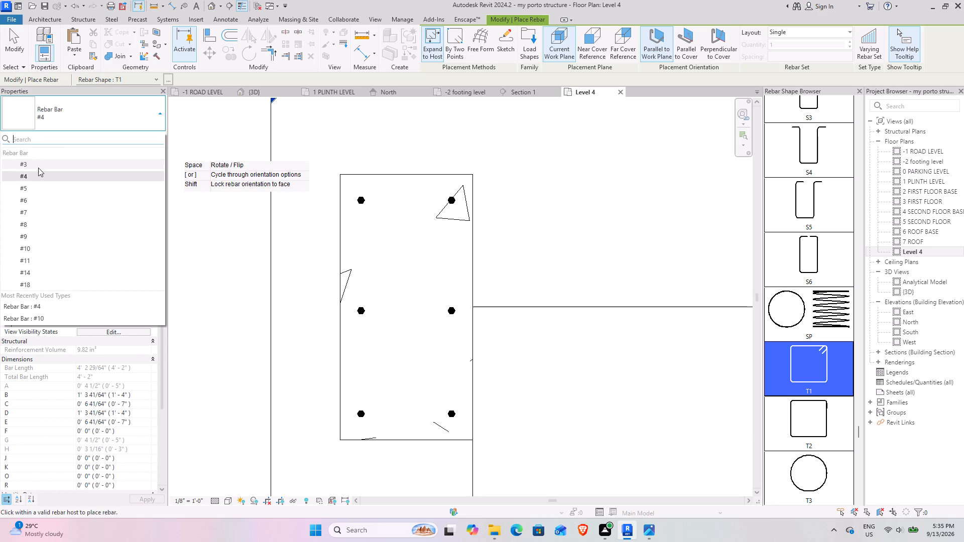
click(36, 169)
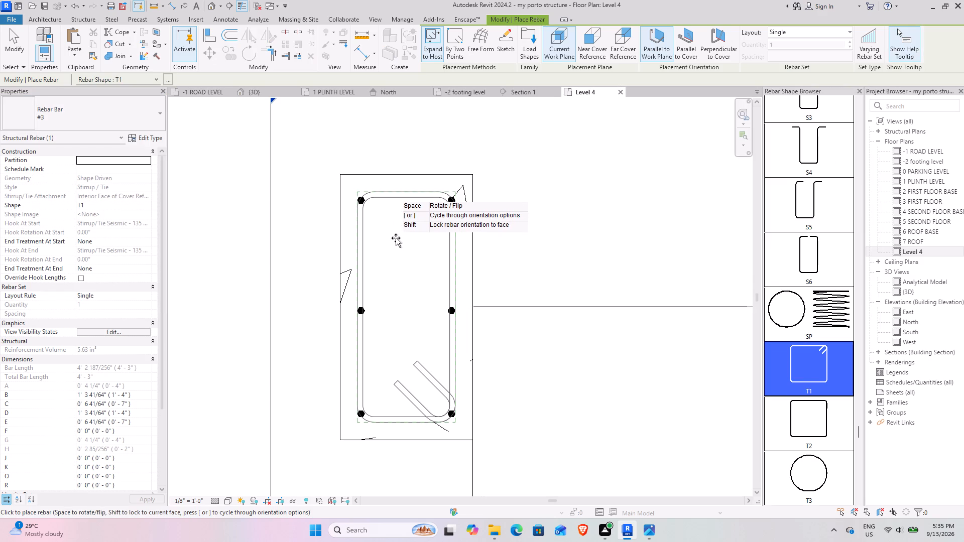
click(396, 238)
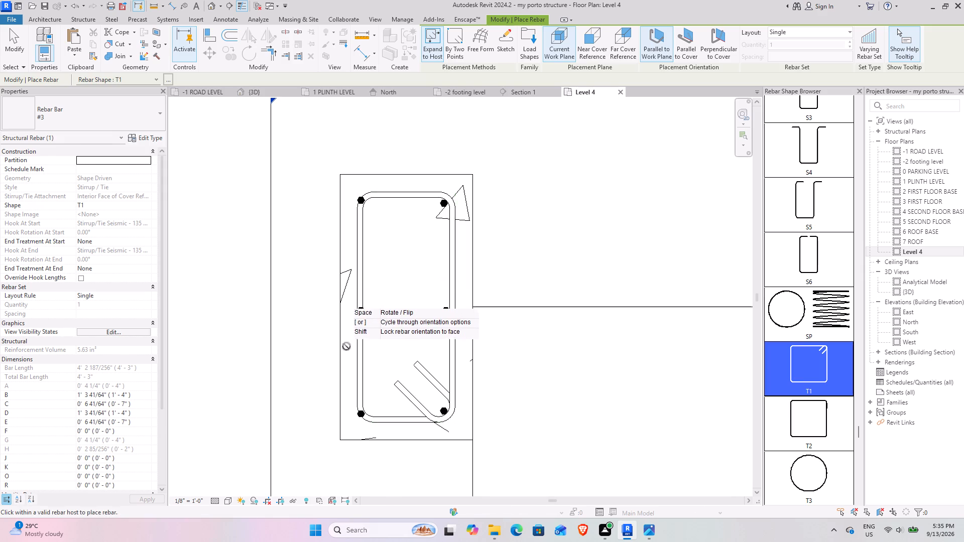
key(Escape)
key(Escape)
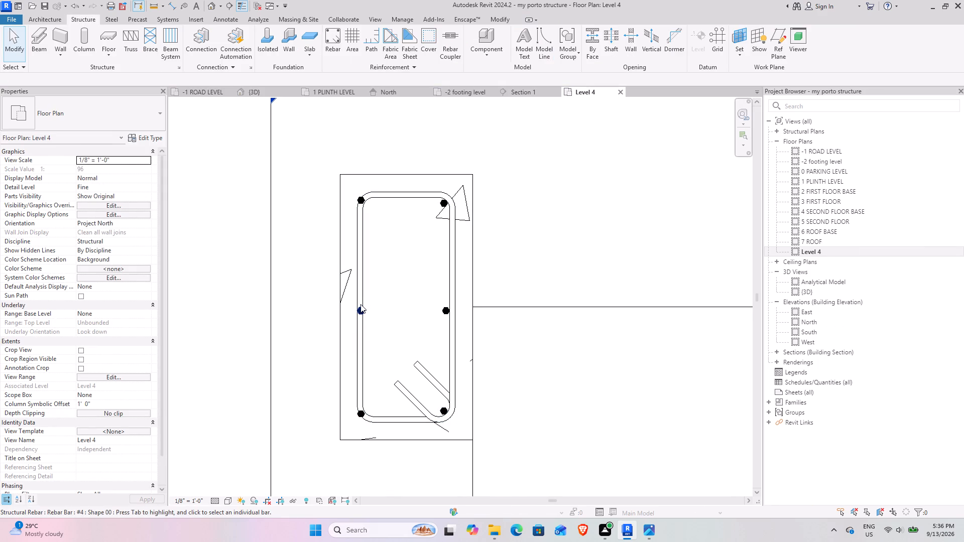
Nudge the three vertical #4 bars along the column's left face inward so they sit inside the tie.
click(360, 304)
ctrl+click(360, 202)
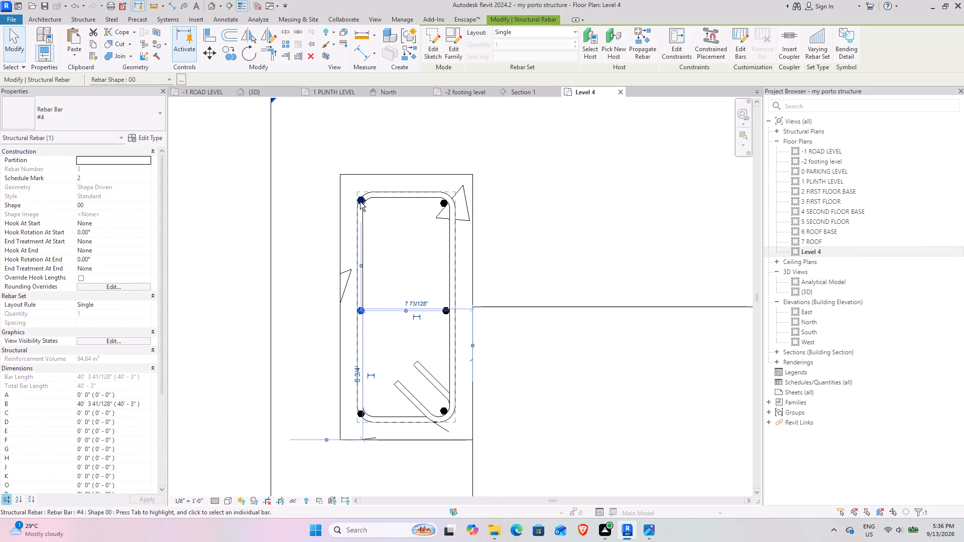
ctrl+click(360, 419)
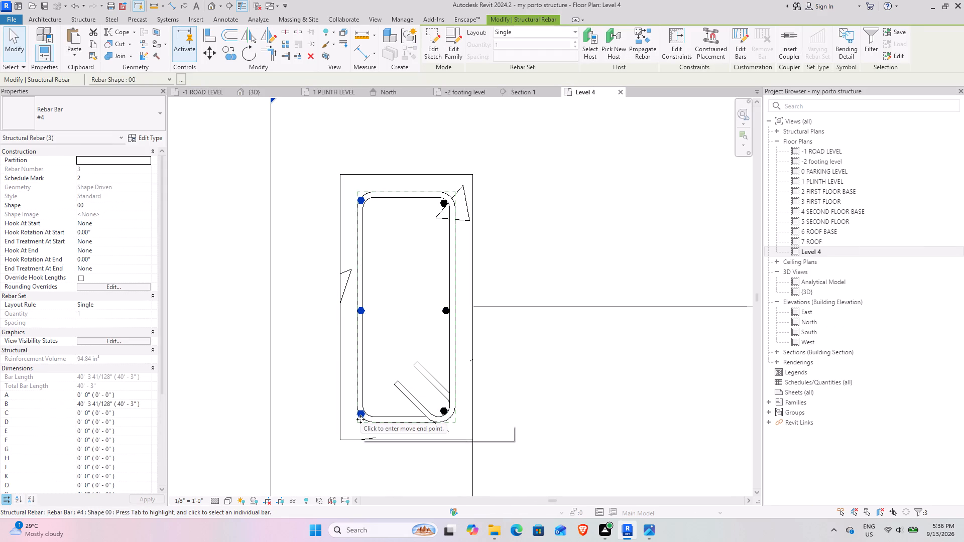
key(Right)
key(Right)
key(Left)
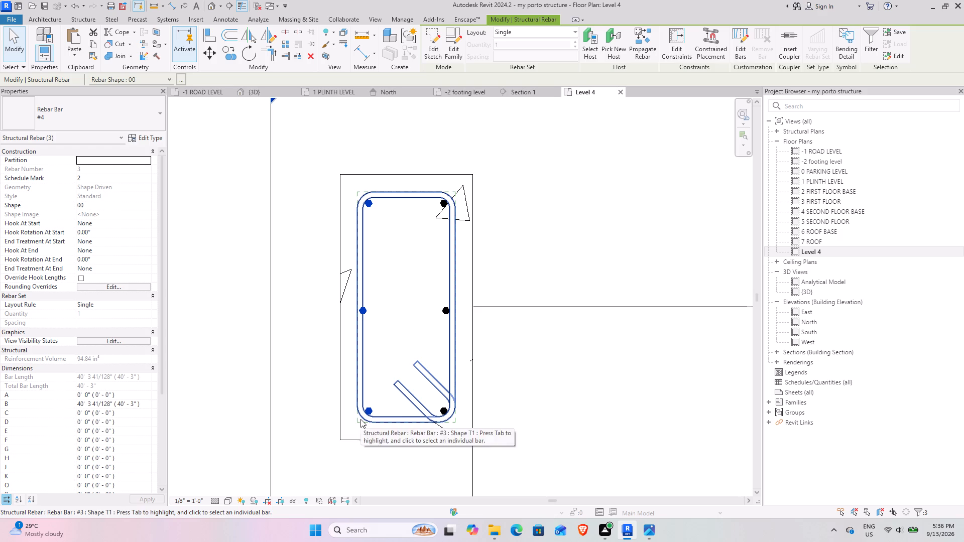
click(489, 247)
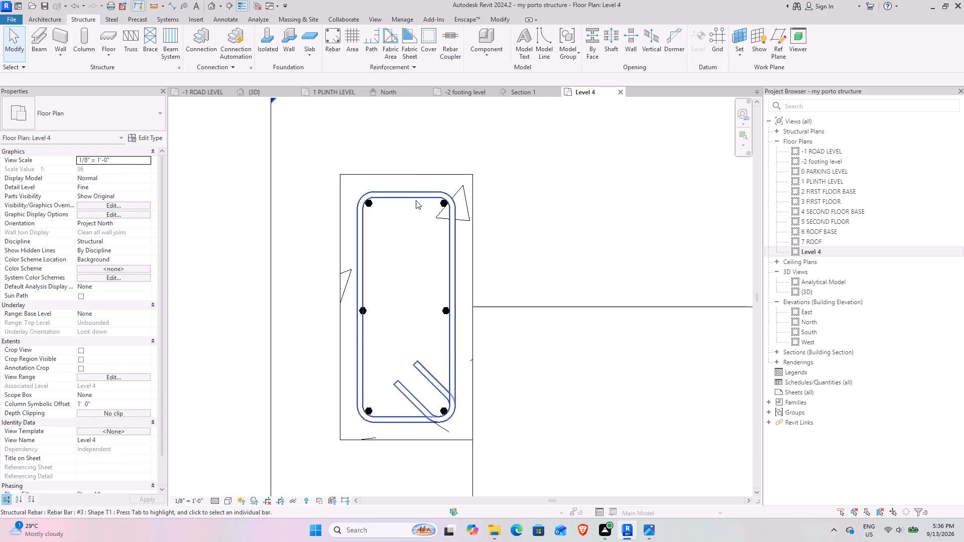
Set the #3 T1 tie to view unobscured in the {3D} view.
click(416, 200)
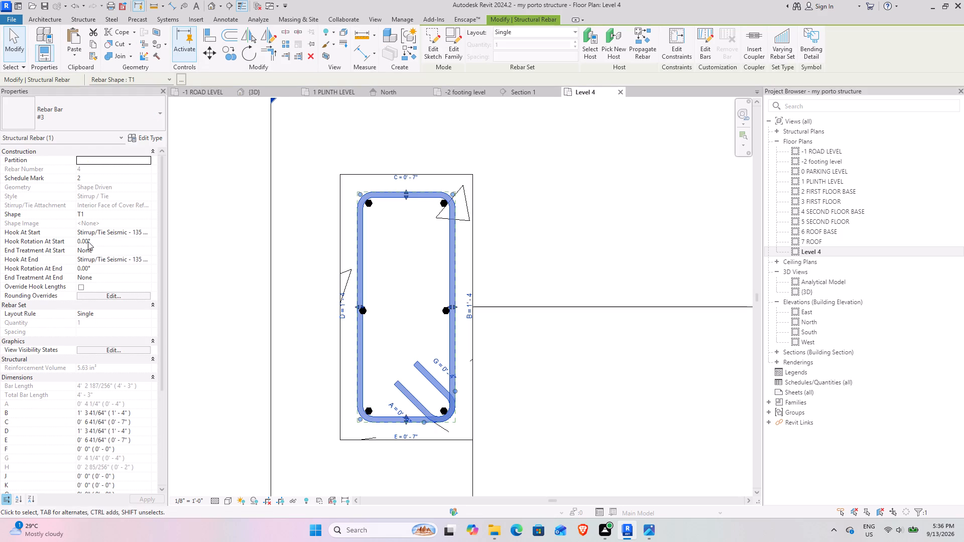
click(122, 352)
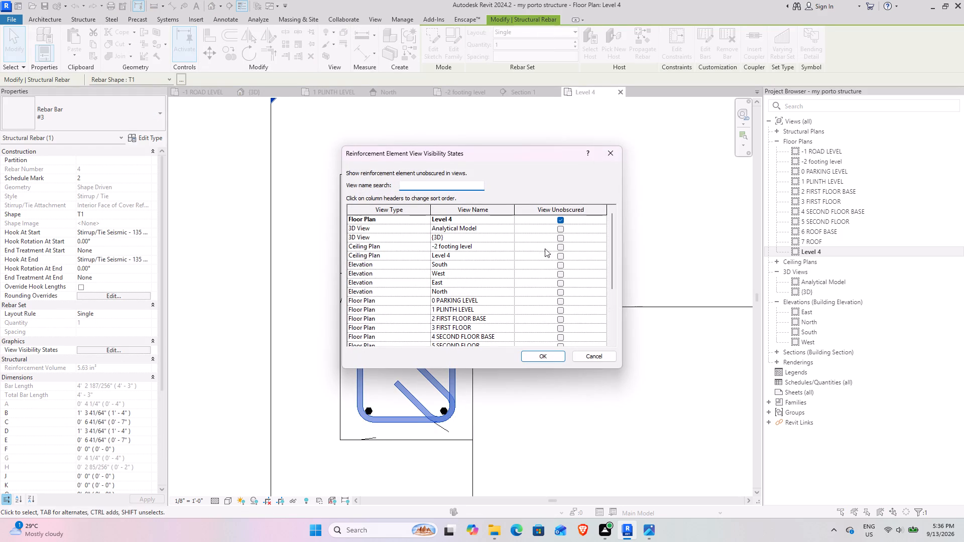
click(560, 237)
click(540, 355)
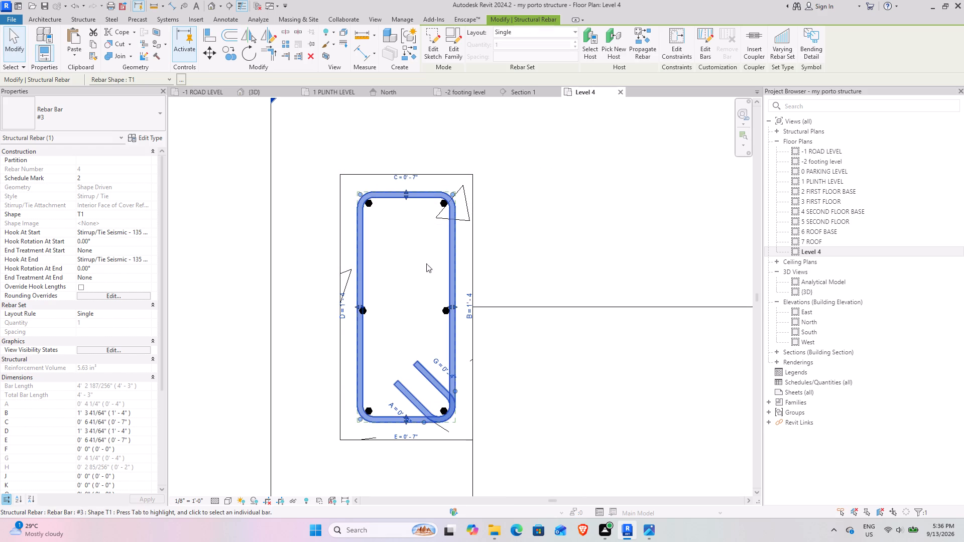
Distribute the T1 tie along the column with a Maximum Spacing layout at 6" spacing.
click(529, 34)
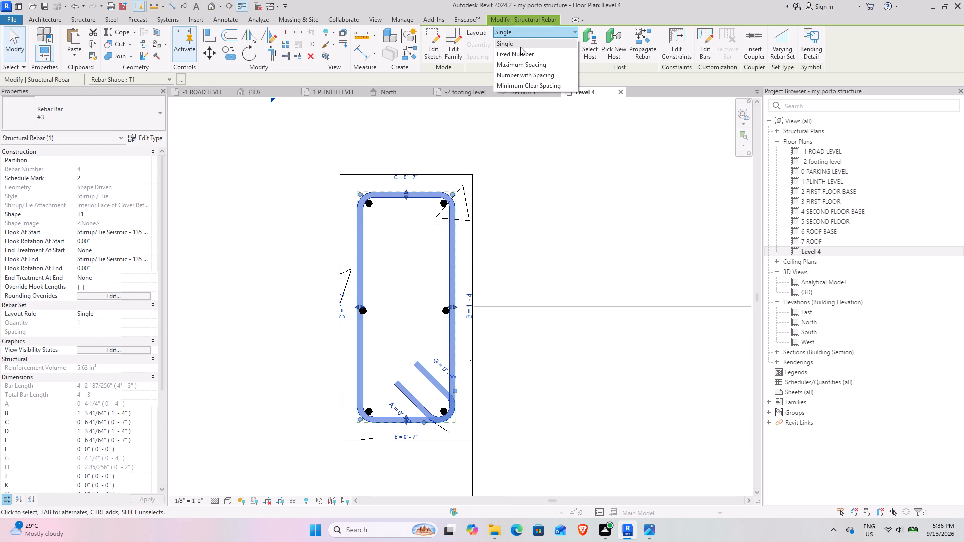
click(517, 68)
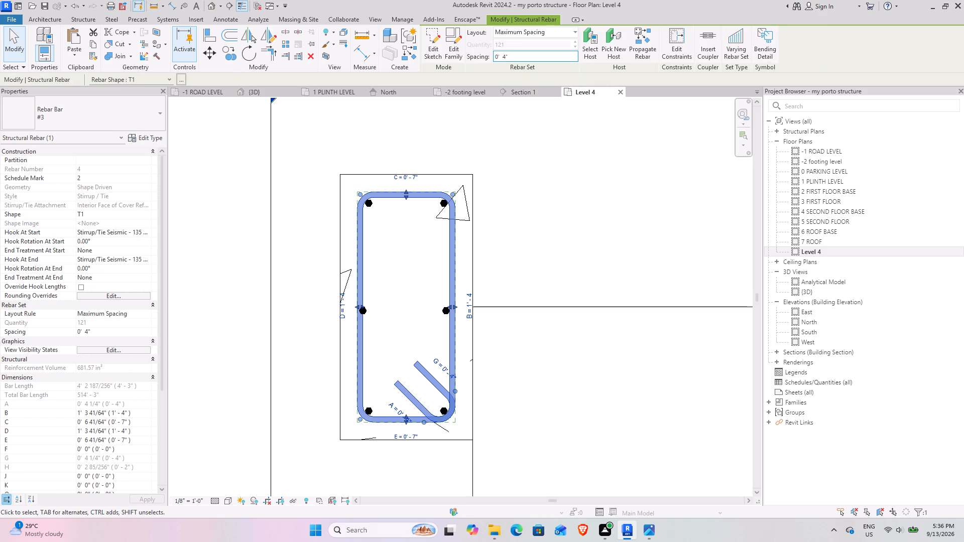
click(518, 56)
text(6")
key(Return)
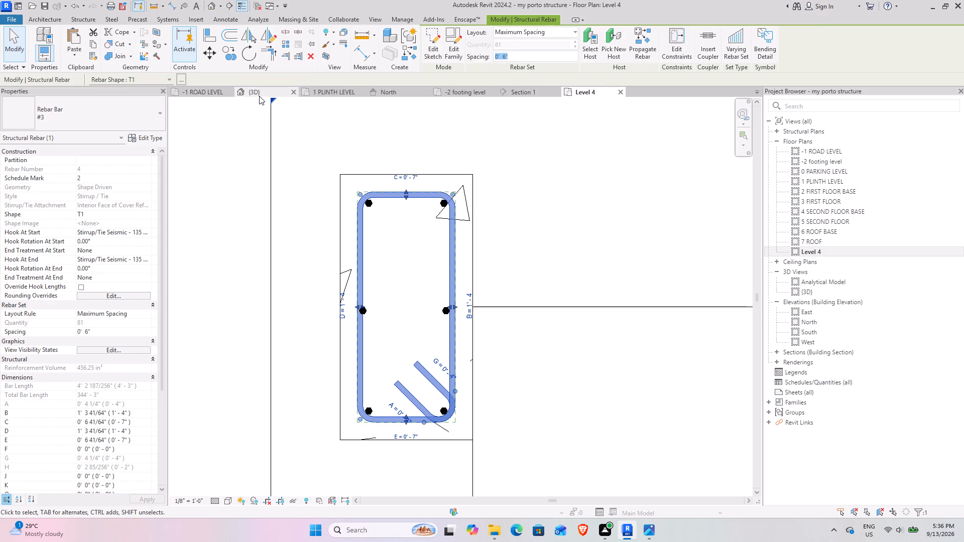
Examine the tie distribution along the corner column and down to its footing in the {3D} view.
click(259, 96)
click(364, 343)
scroll(361, 346, down, 4)
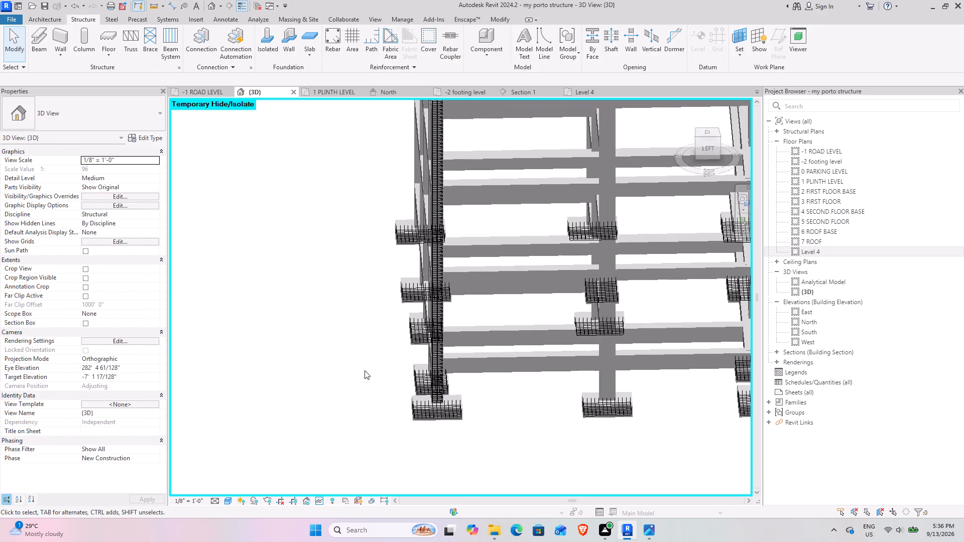
shift+middle_drag(348, 375, 330, 333)
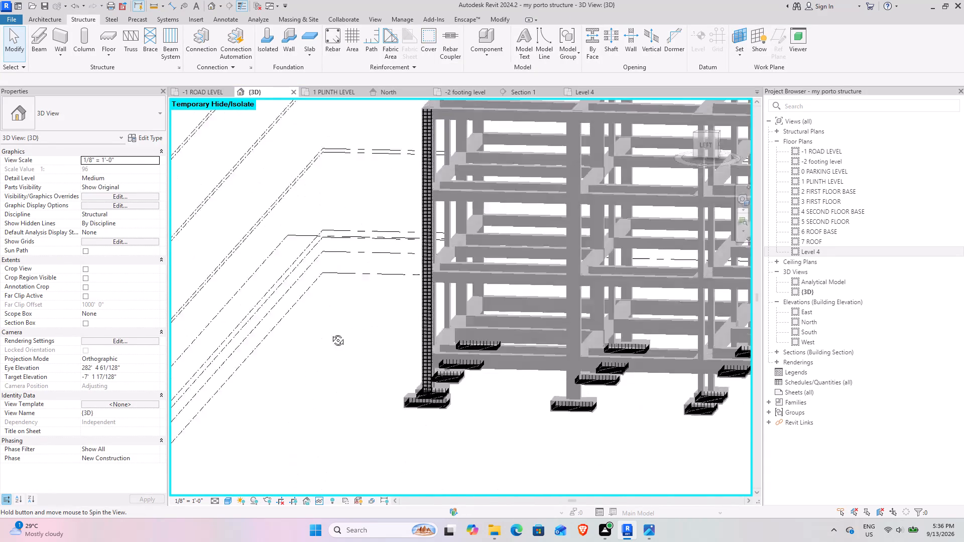
shift+middle_drag(330, 333, 391, 404)
scroll(414, 390, up, 5)
shift+middle_drag(367, 388, 442, 332)
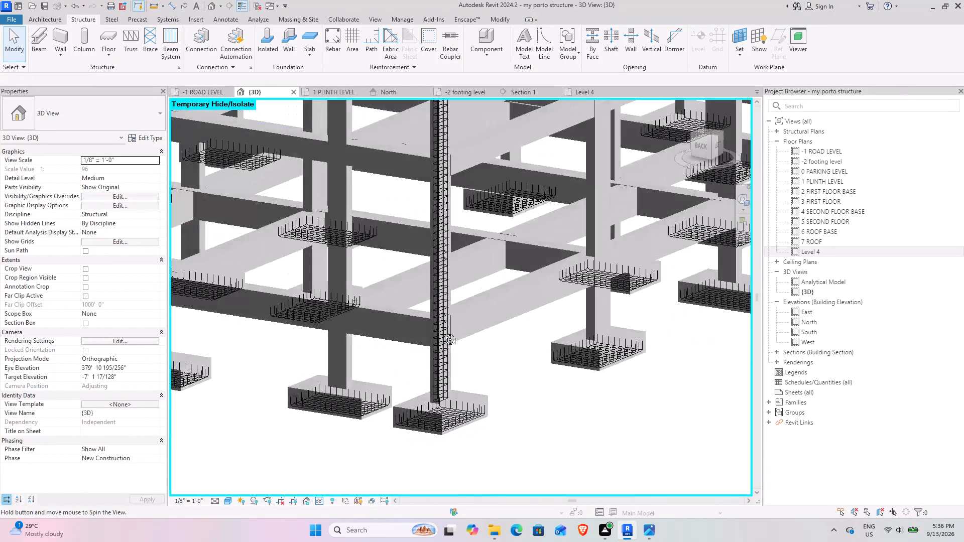
shift+middle_drag(442, 332, 416, 372)
scroll(450, 406, up, 13)
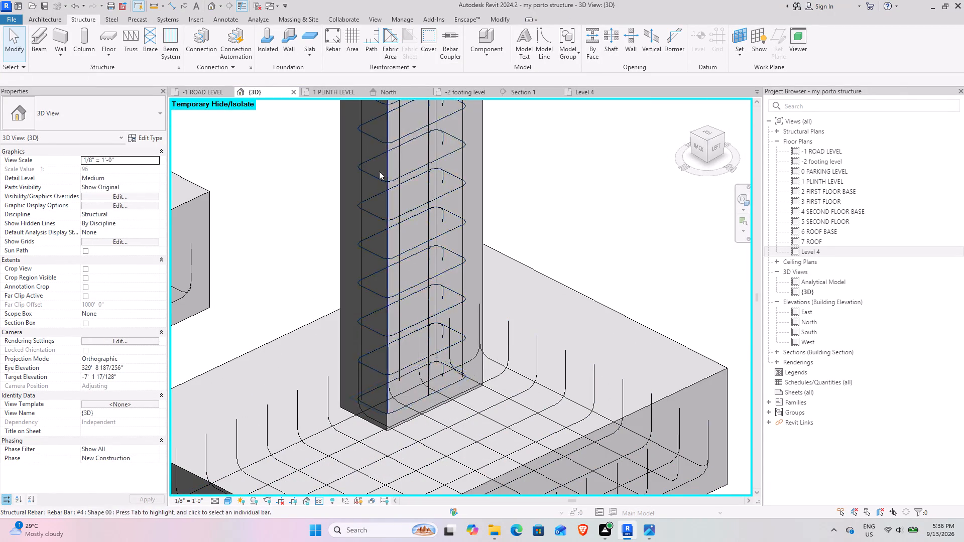
In Section 1, extend the middle vertical column bar down into the footing, ending just above the bottom mat.
click(538, 89)
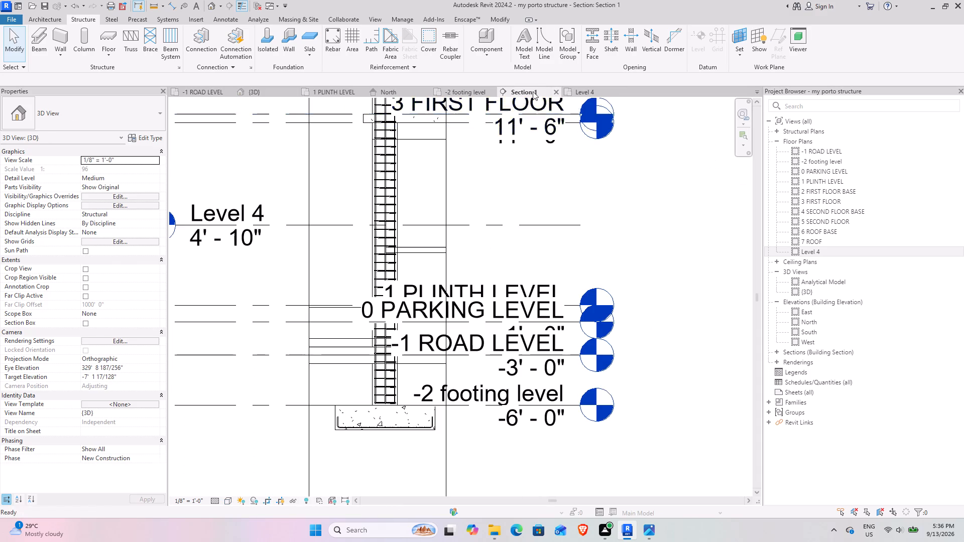
scroll(385, 416, up, 14)
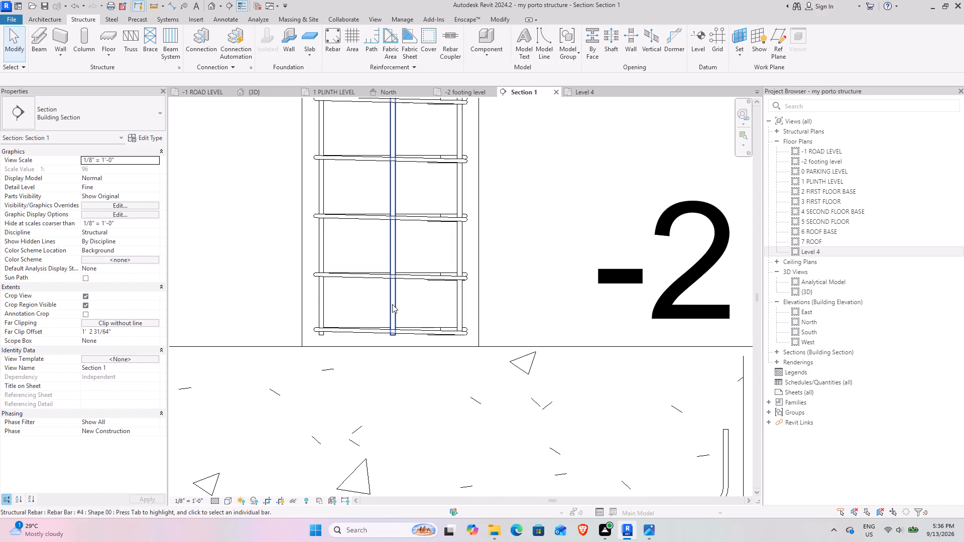
click(392, 304)
scroll(392, 304, down, 5)
middle_drag(429, 327, 444, 252)
scroll(414, 259, up, 8)
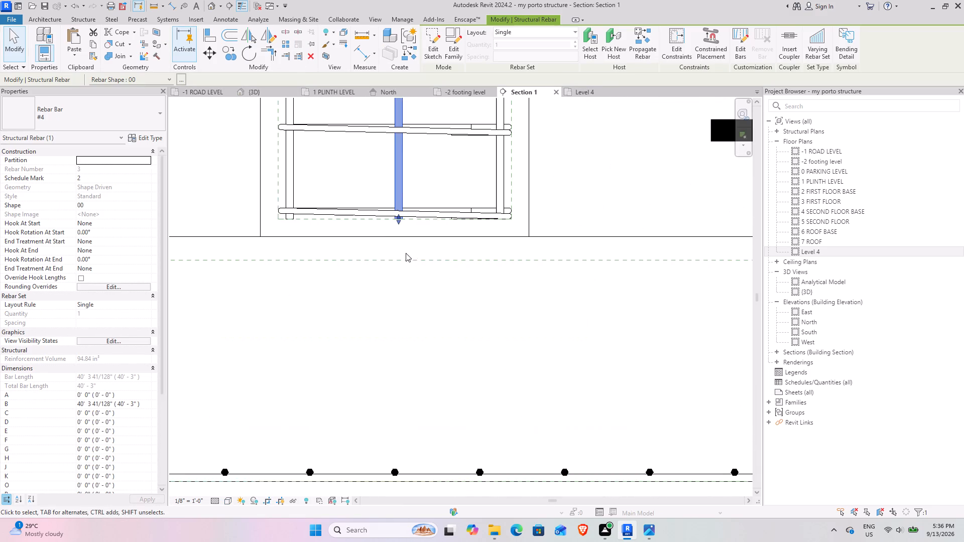
scroll(407, 248, down, 5)
middle_drag(474, 275, 487, 298)
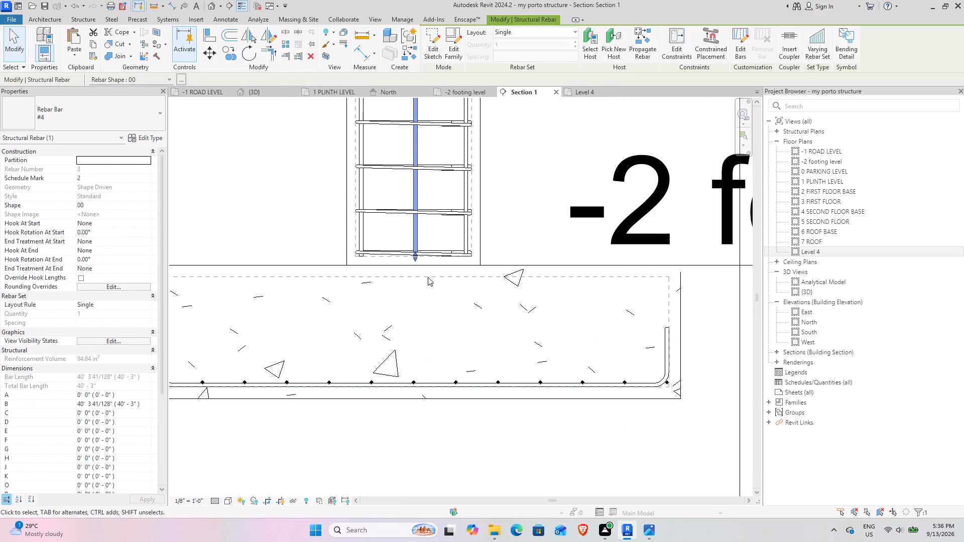
drag(416, 262, 421, 375)
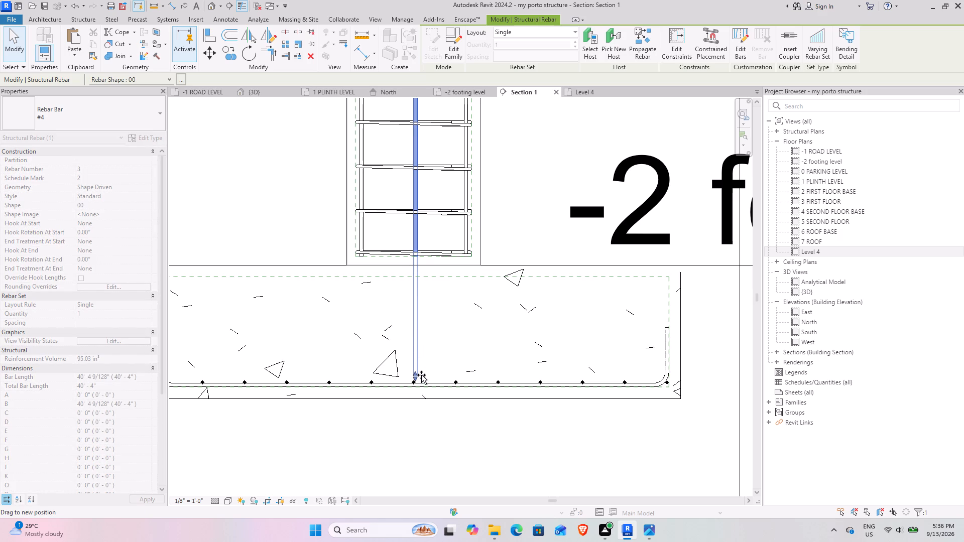
drag(421, 375, 420, 374)
Extend the two outer vertical column bars in Section 1 into the footing to match the middle bar's depth.
click(361, 239)
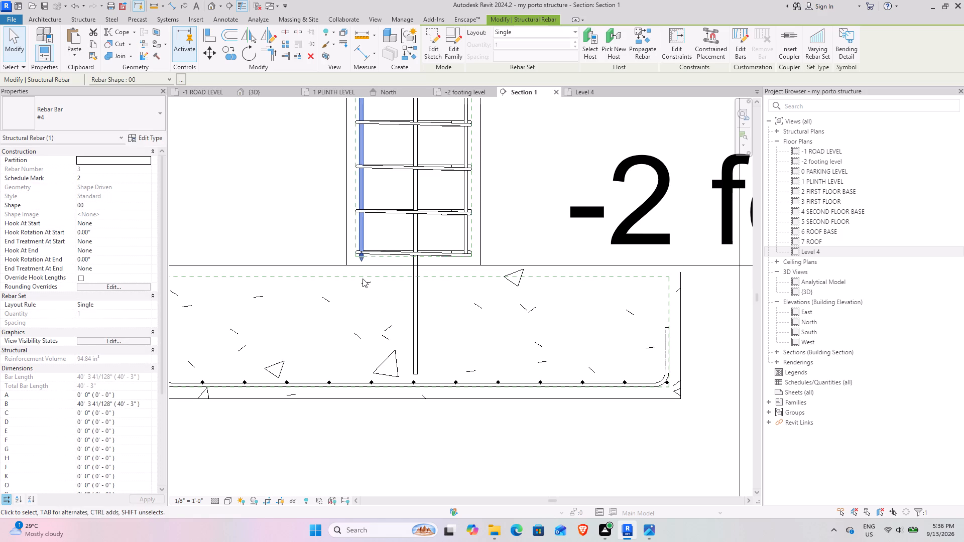
drag(357, 258, 377, 375)
click(462, 240)
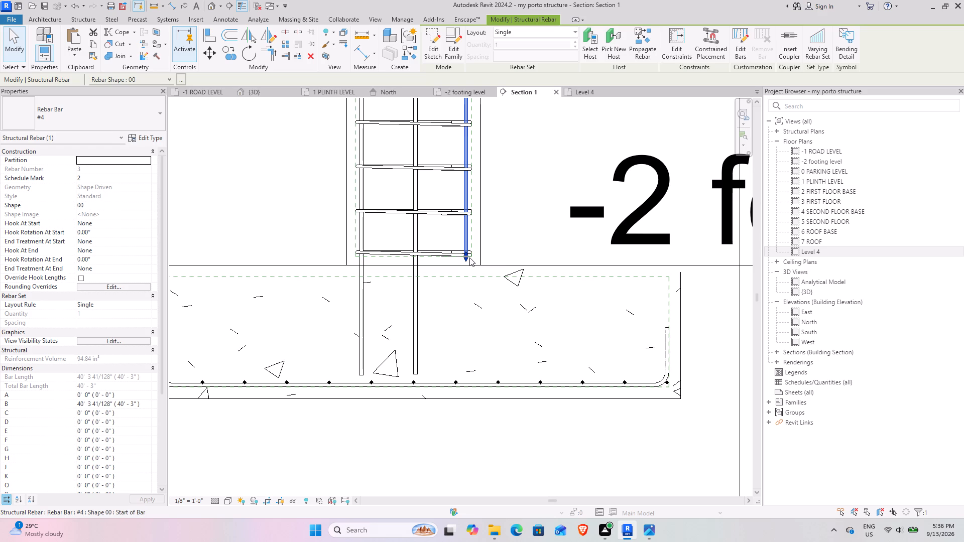
drag(466, 263, 472, 374)
In Section 1, edit the rightmost column bar's sketch to add a horizontal leg about 1'-11" long toward the footing's near edge.
click(468, 304)
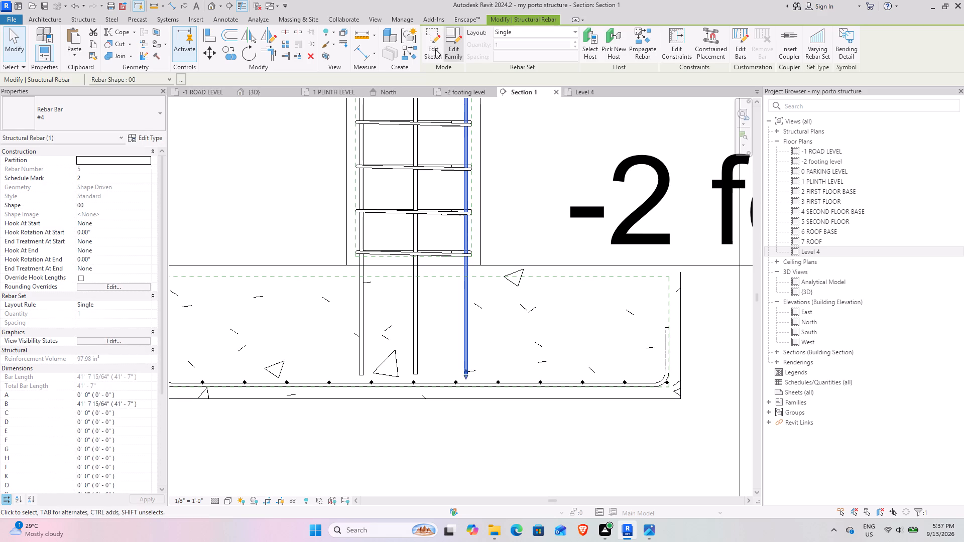
click(435, 49)
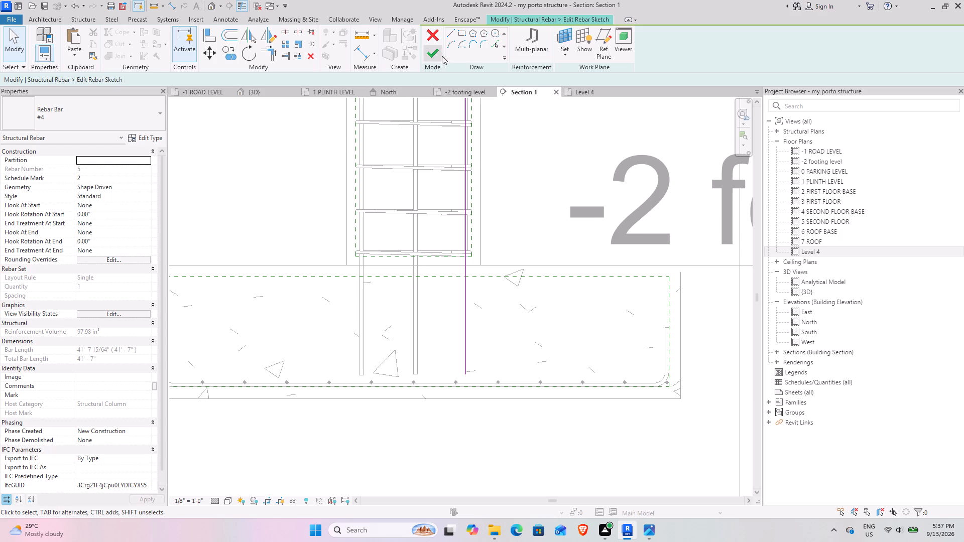
click(586, 94)
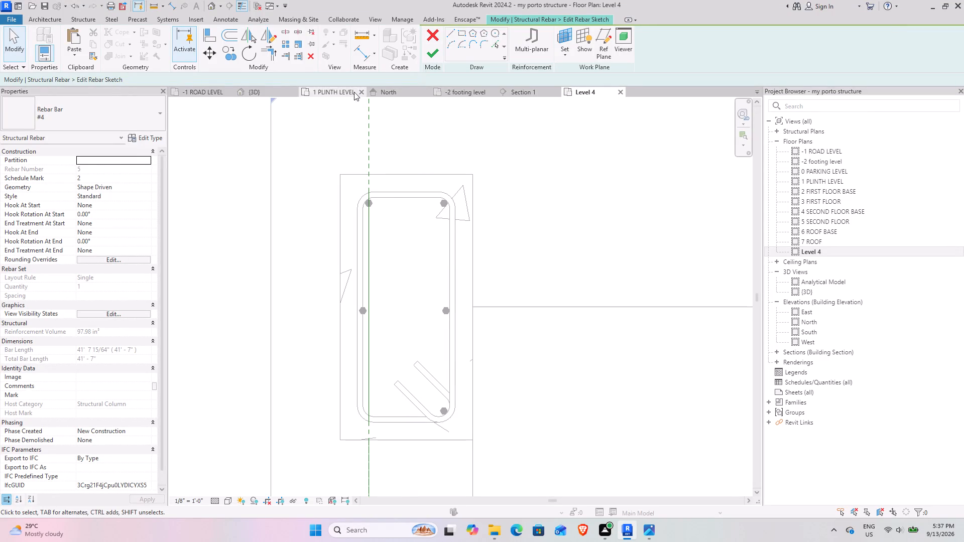
click(457, 92)
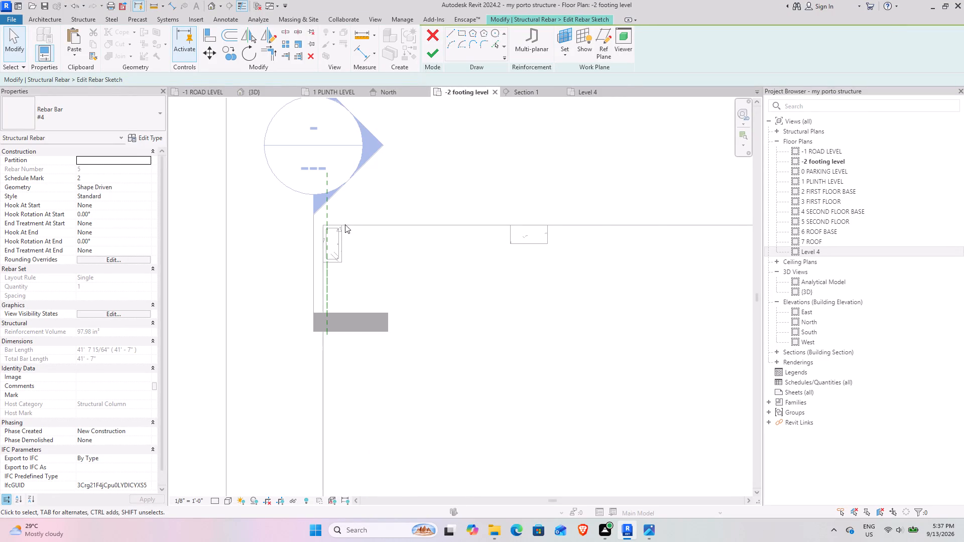
scroll(337, 226, up, 4)
scroll(304, 257, up, 9)
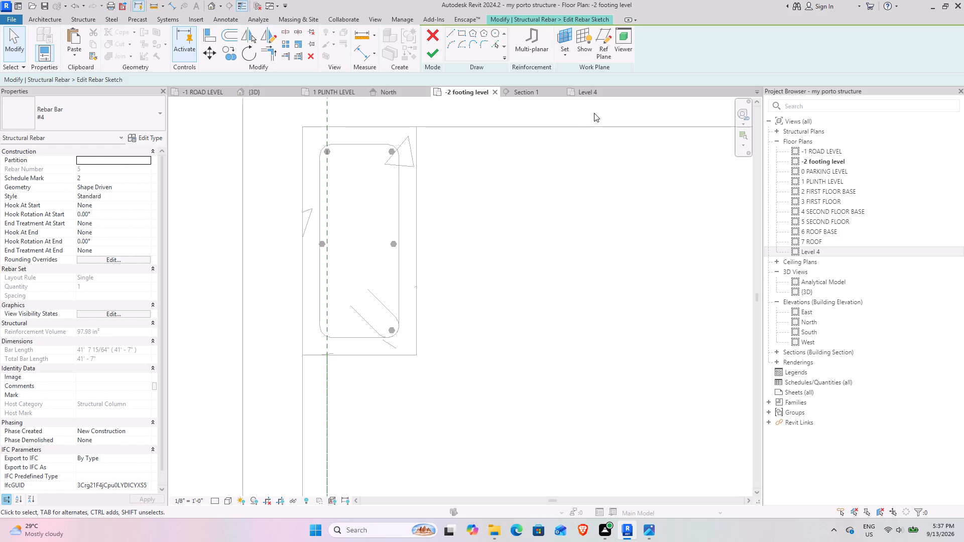
click(538, 92)
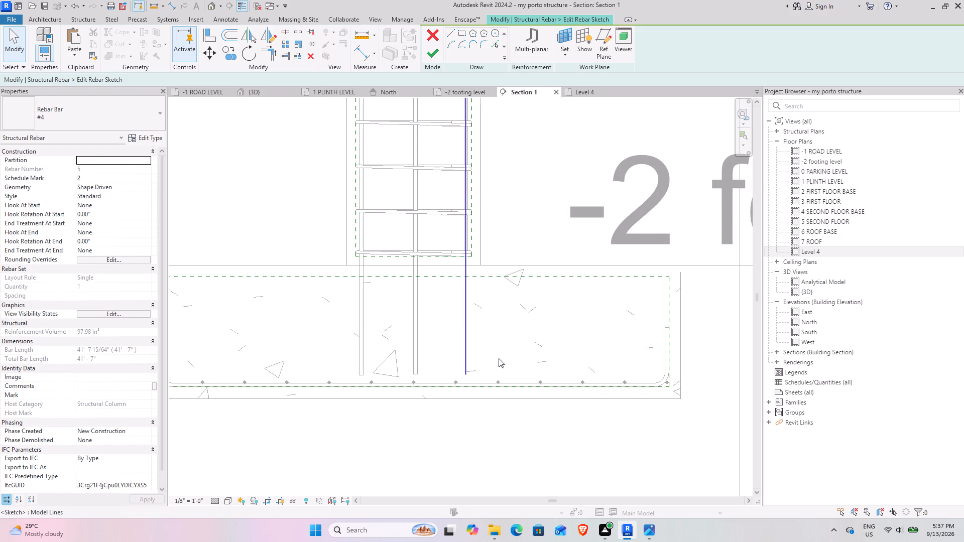
click(448, 37)
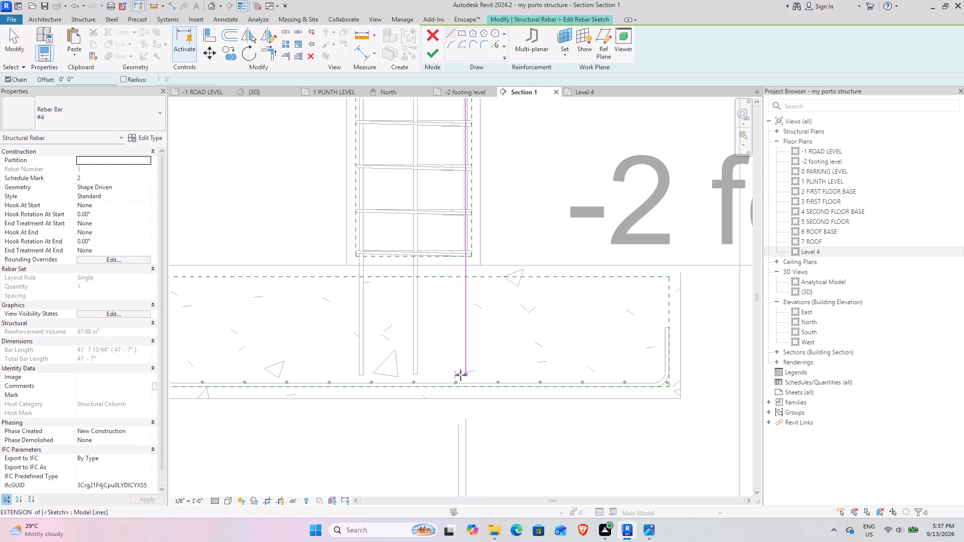
click(463, 375)
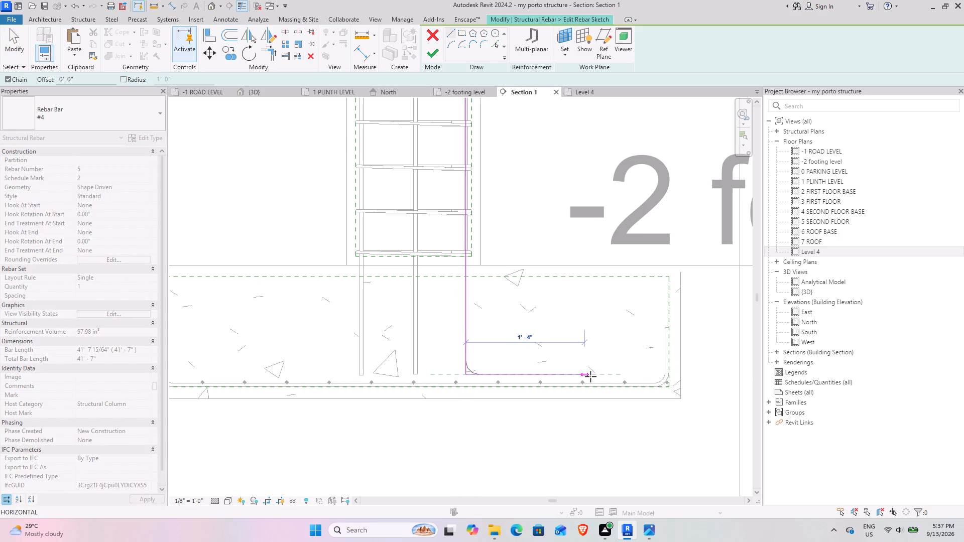
click(635, 378)
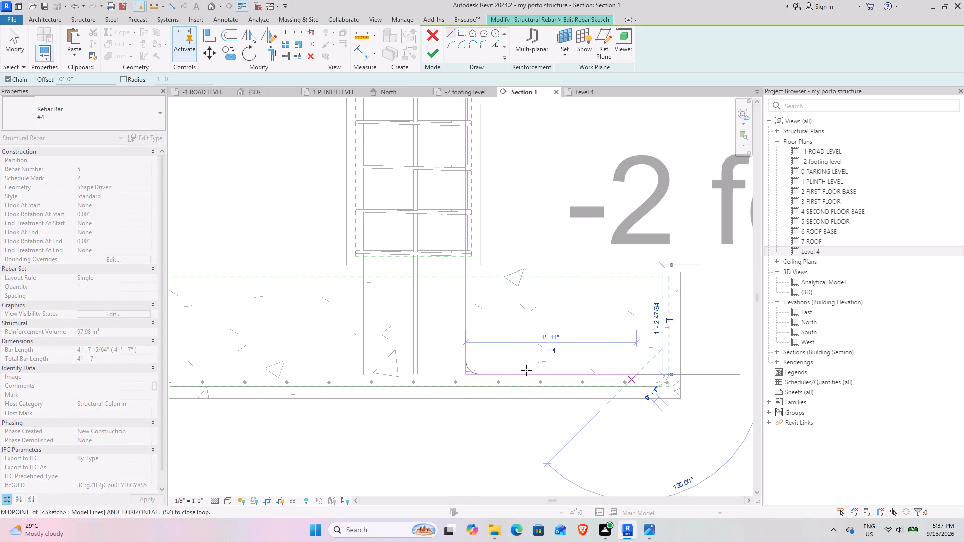
key(Escape)
key(Escape)
key(Escape)
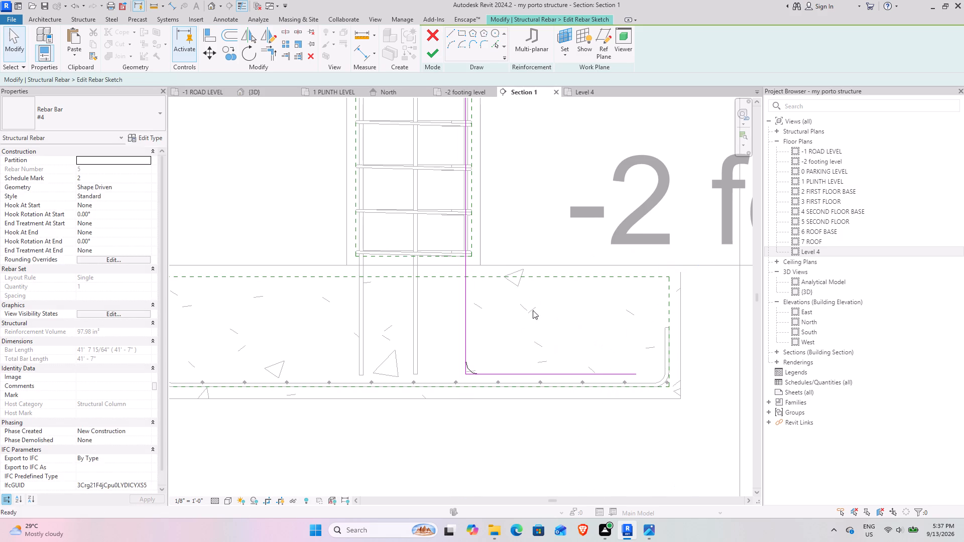
click(434, 54)
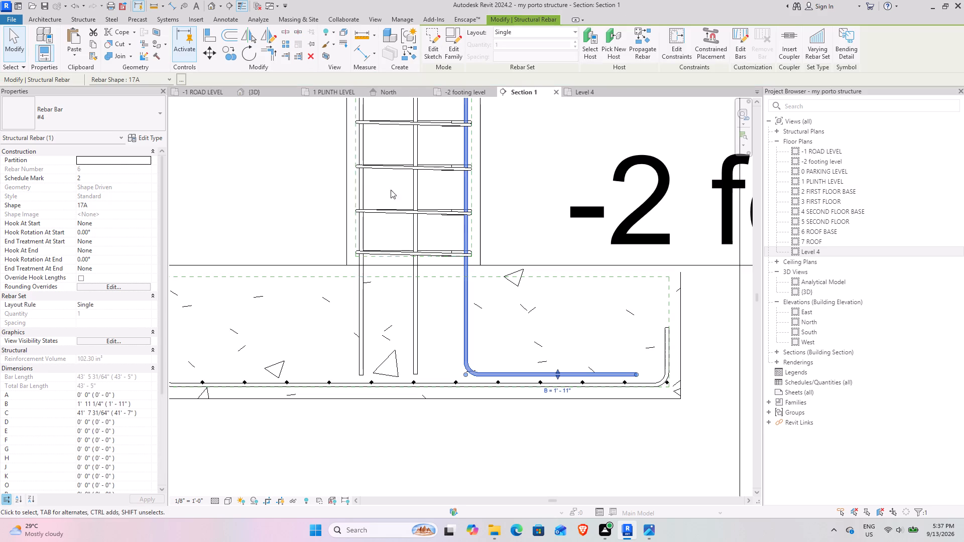
Open the Level 4 floor plan at the corner column, with the bent bar's full leg in view.
click(574, 89)
middle_drag(385, 275, 396, 197)
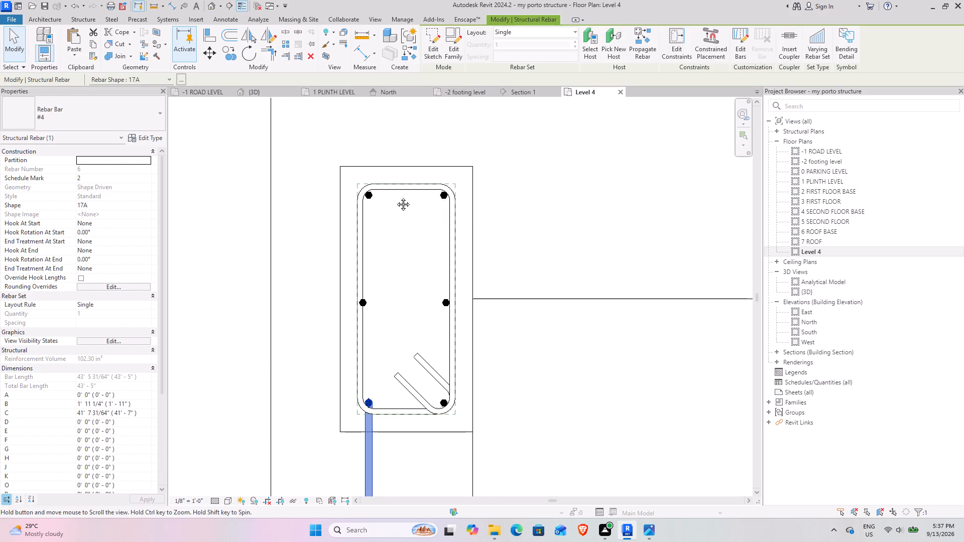
middle_drag(396, 197, 394, 164)
scroll(436, 256, down, 10)
scroll(414, 259, up, 3)
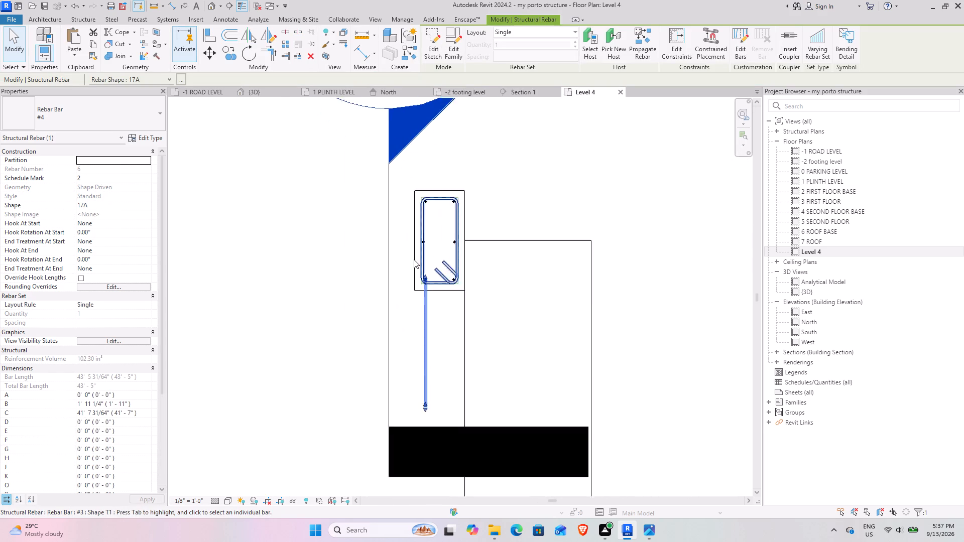
scroll(414, 259, up, 2)
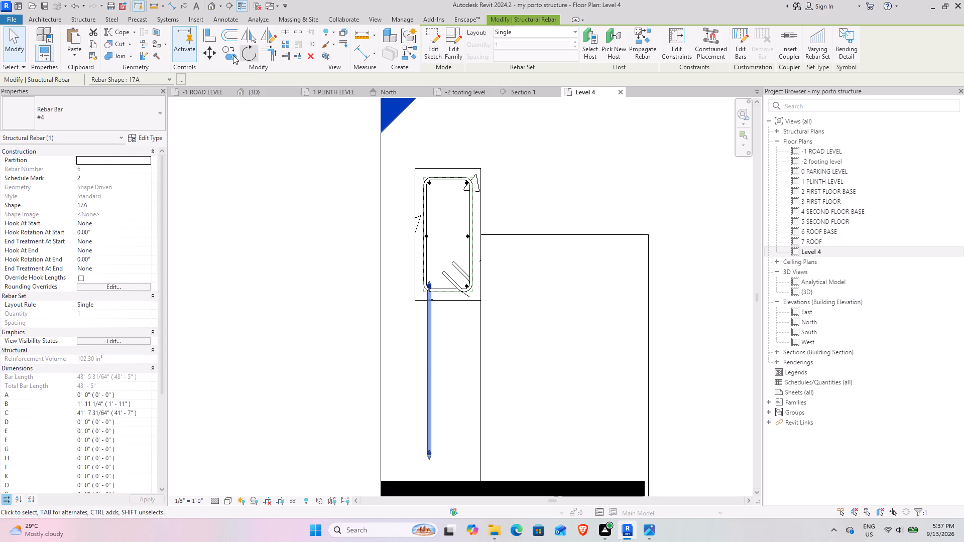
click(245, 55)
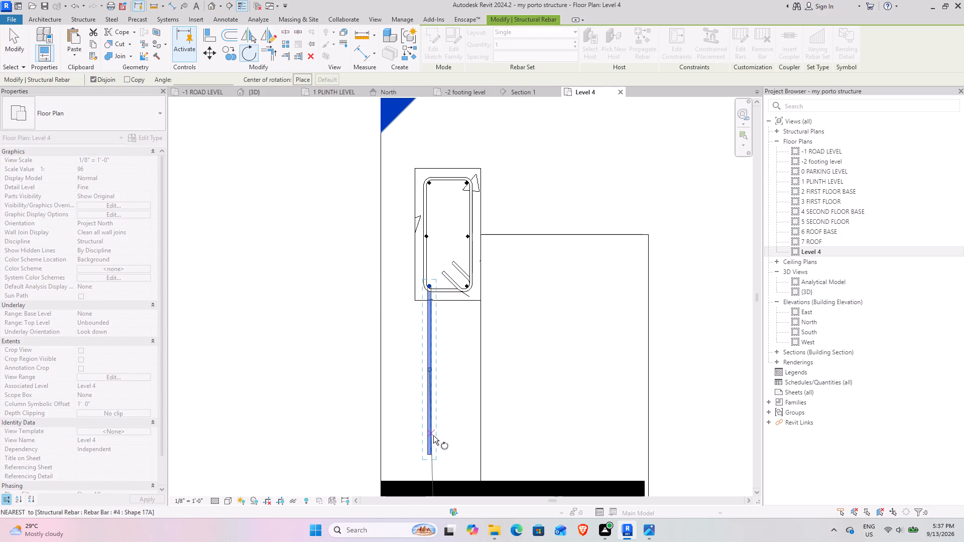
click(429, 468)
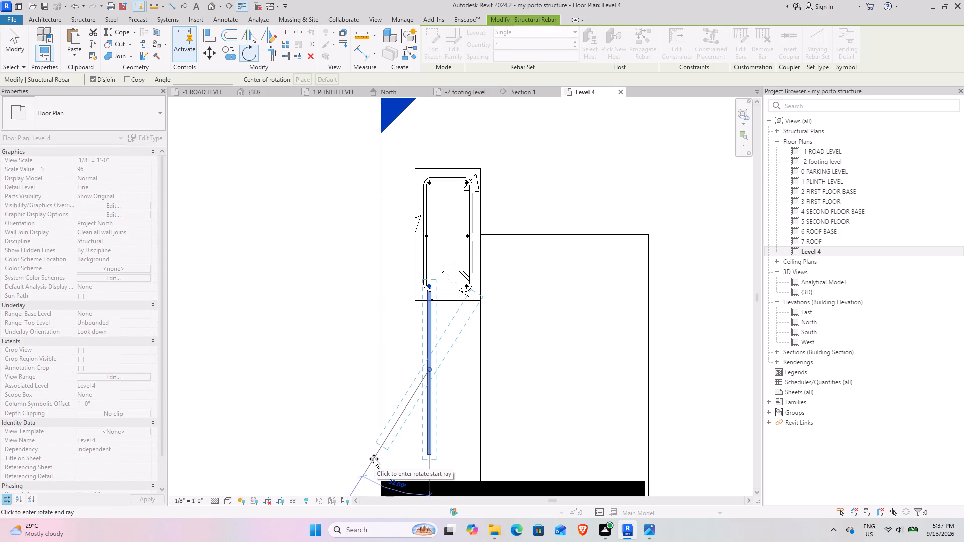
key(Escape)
Rotate the bent bar 45° about its vertical portion so its leg points diagonally outward from the column's lower-left corner in plan.
click(245, 58)
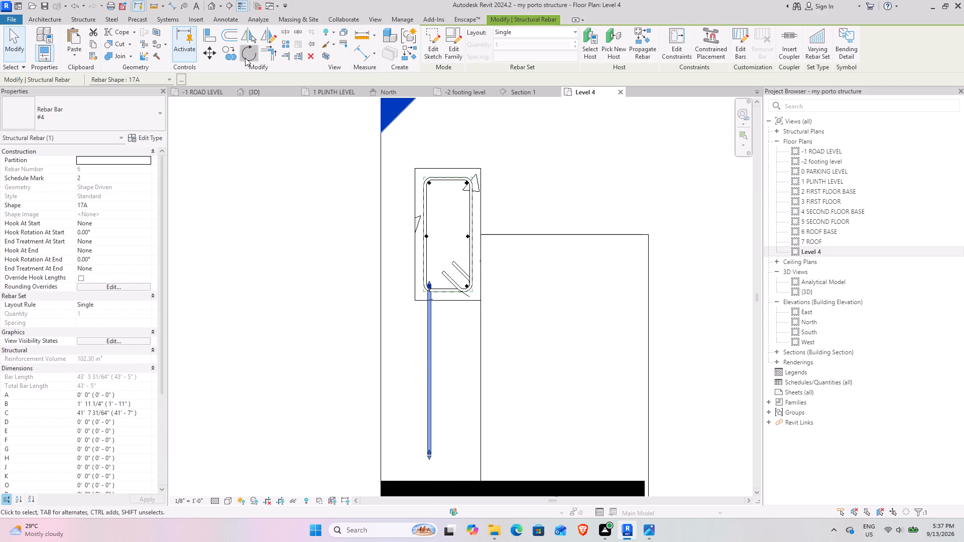
click(300, 80)
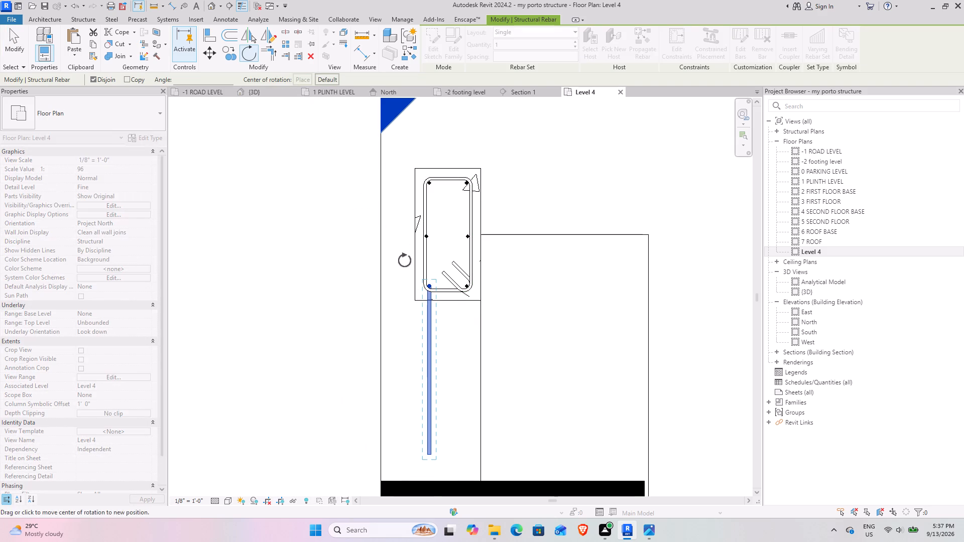
scroll(429, 289, up, 8)
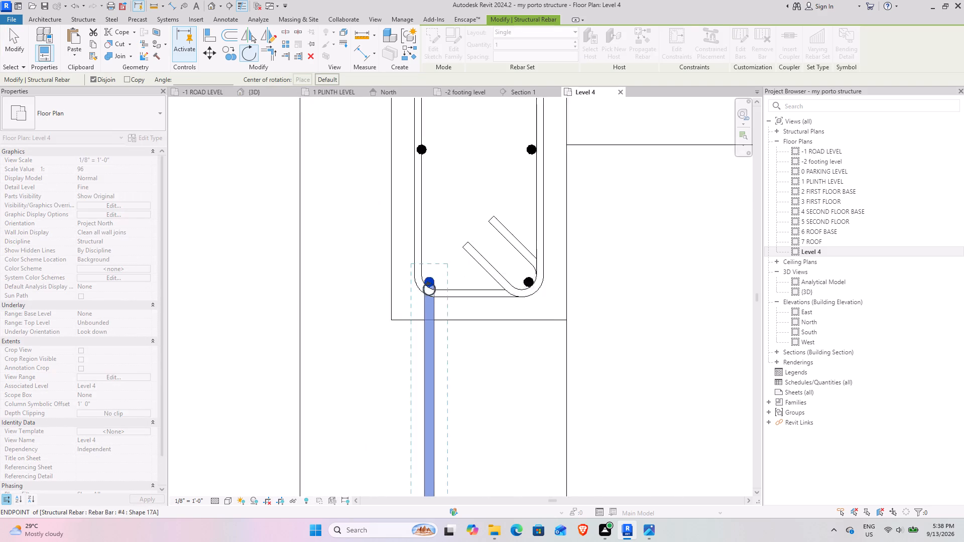
click(430, 282)
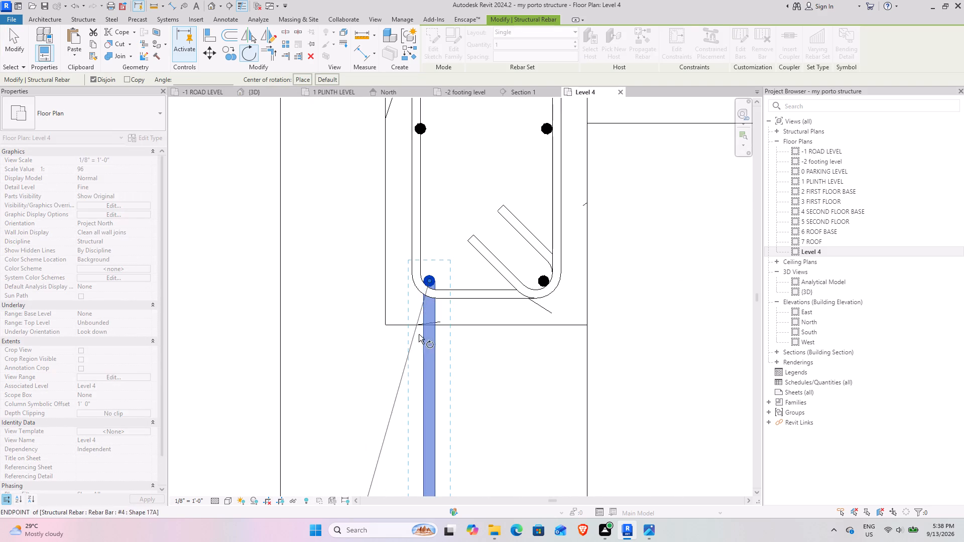
scroll(380, 351, down, 4)
middle_drag(379, 350, 381, 209)
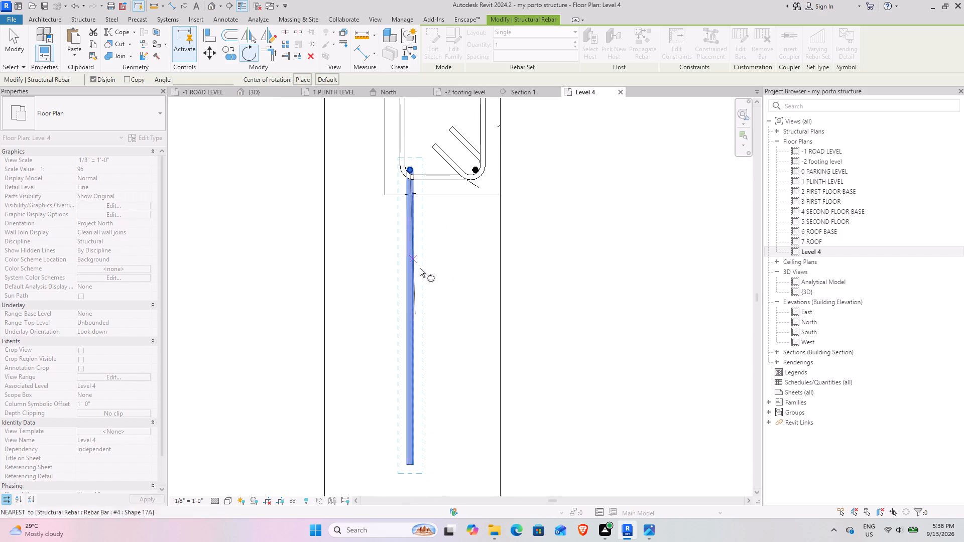
click(409, 319)
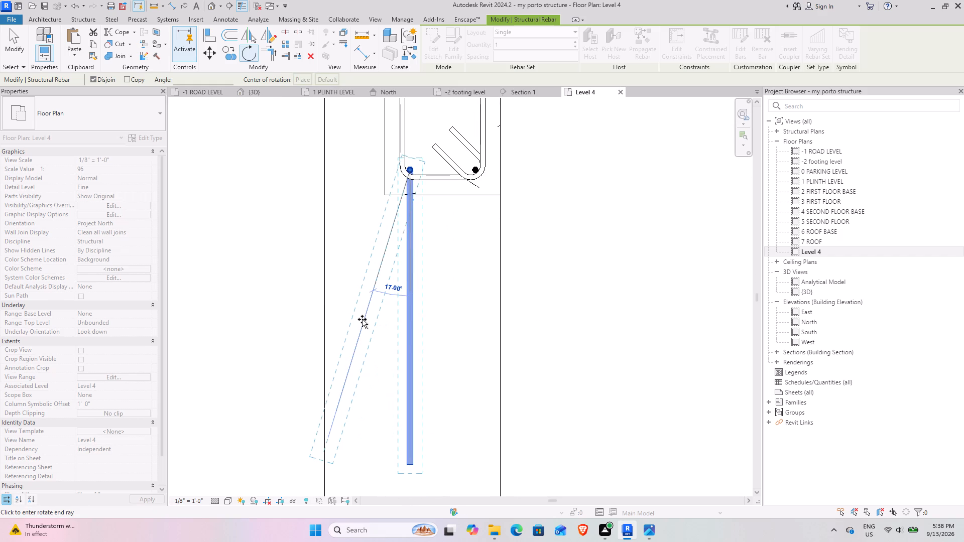
text(45)
key(Return)
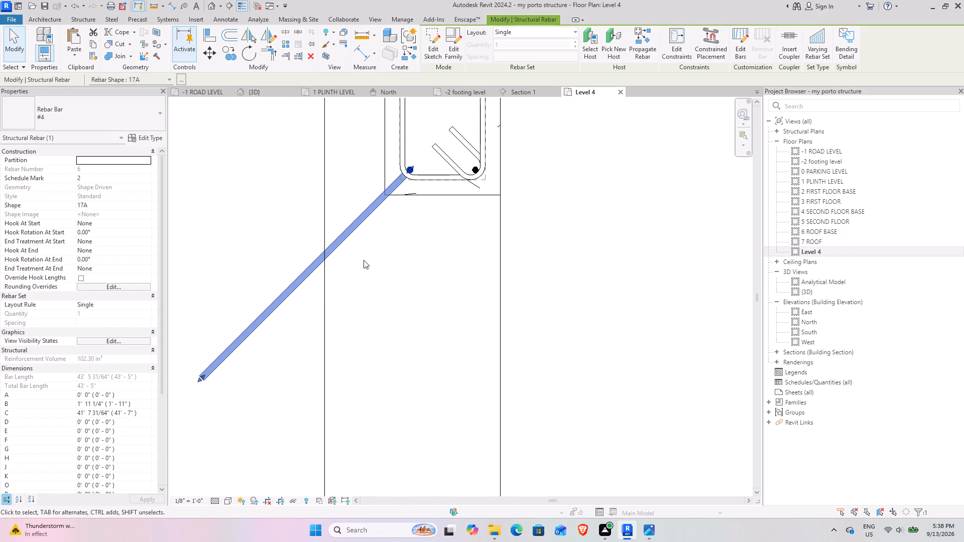
scroll(363, 256, down, 5)
middle_drag(389, 242, 400, 328)
click(501, 313)
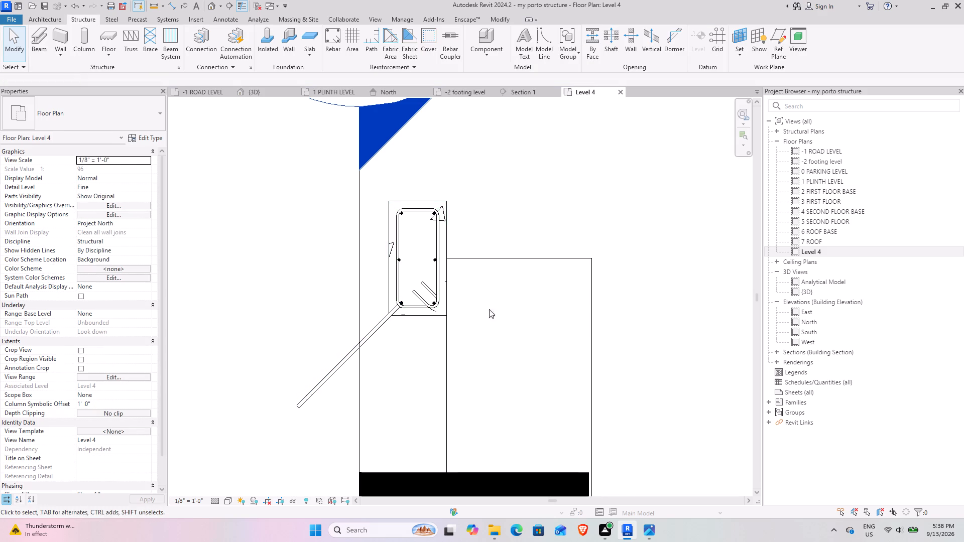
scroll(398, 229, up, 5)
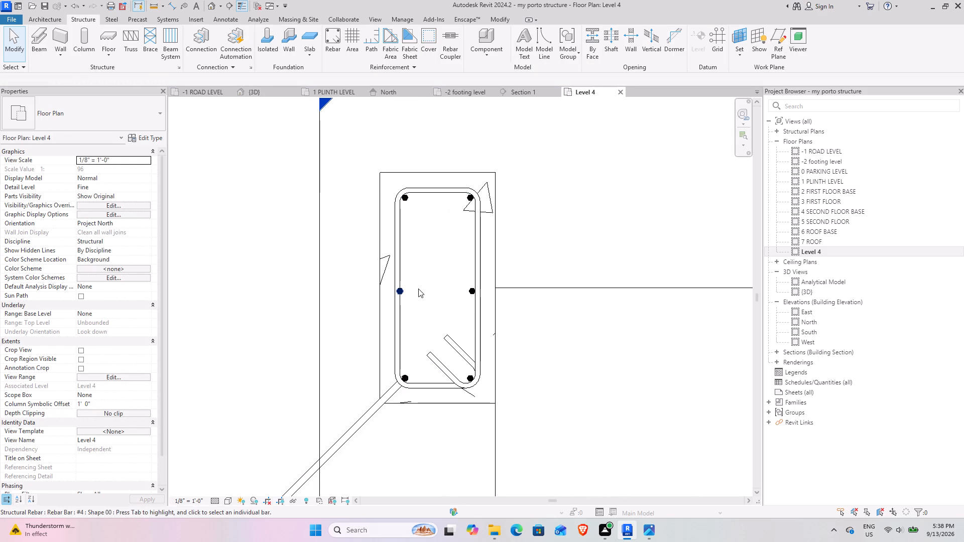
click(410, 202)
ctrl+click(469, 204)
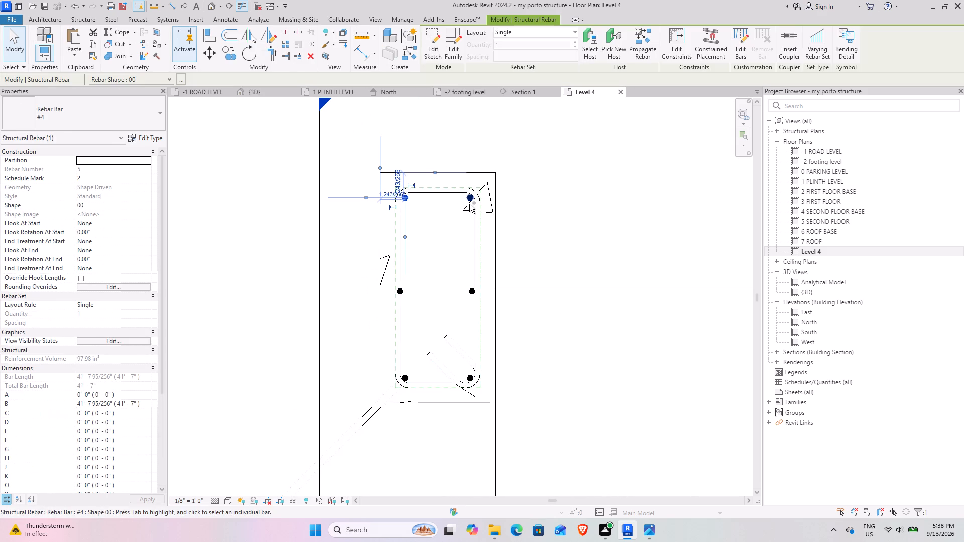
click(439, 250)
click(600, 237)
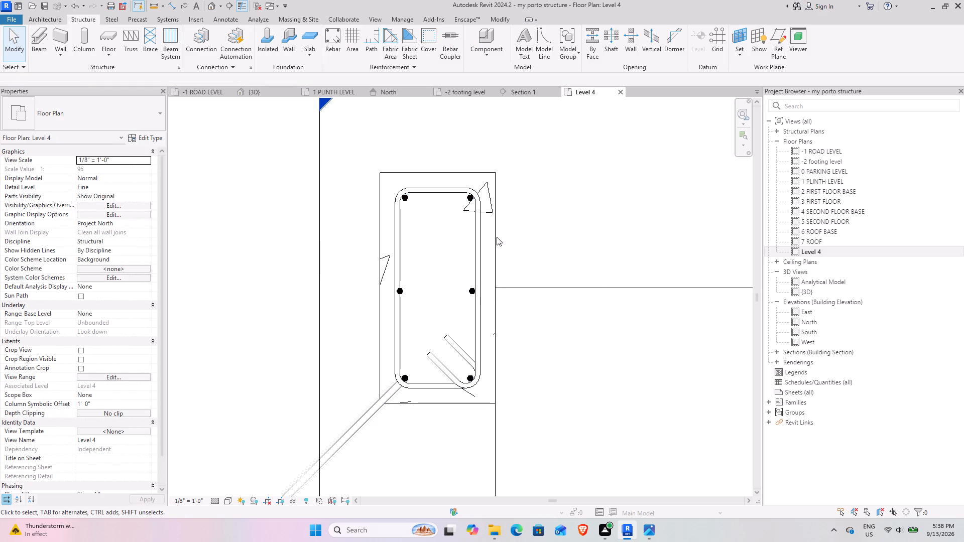
Delete the five straight #4 vertical bars in the column, keeping the tie and the bent corner bar.
scroll(404, 340, down, 3)
middle_drag(404, 340, 397, 337)
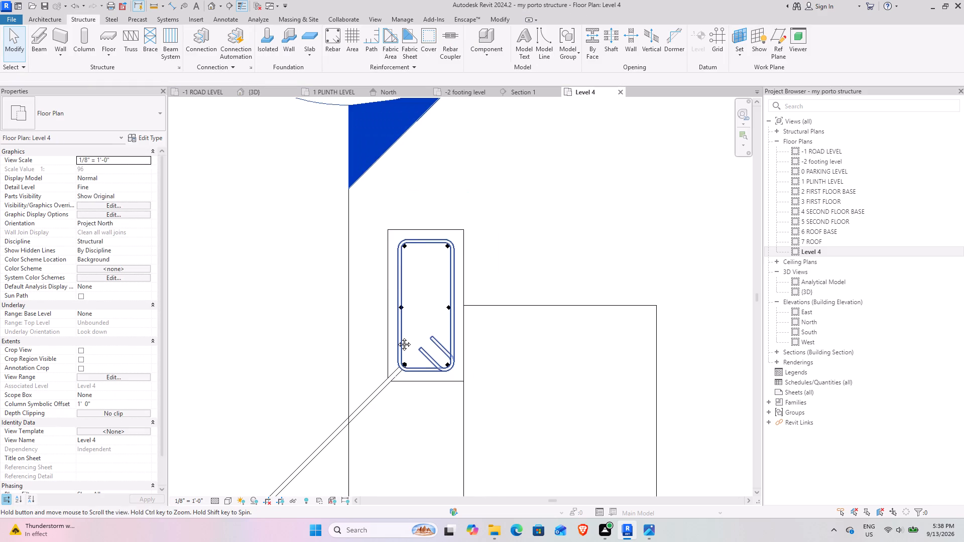
middle_drag(397, 337, 339, 302)
scroll(347, 258, up, 5)
ctrl+click(332, 282)
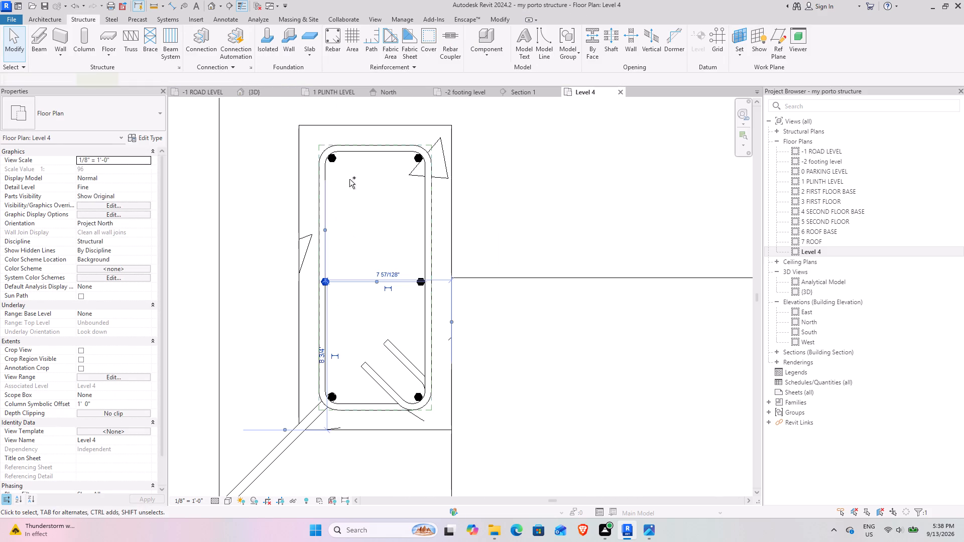
ctrl+click(335, 158)
ctrl+click(413, 162)
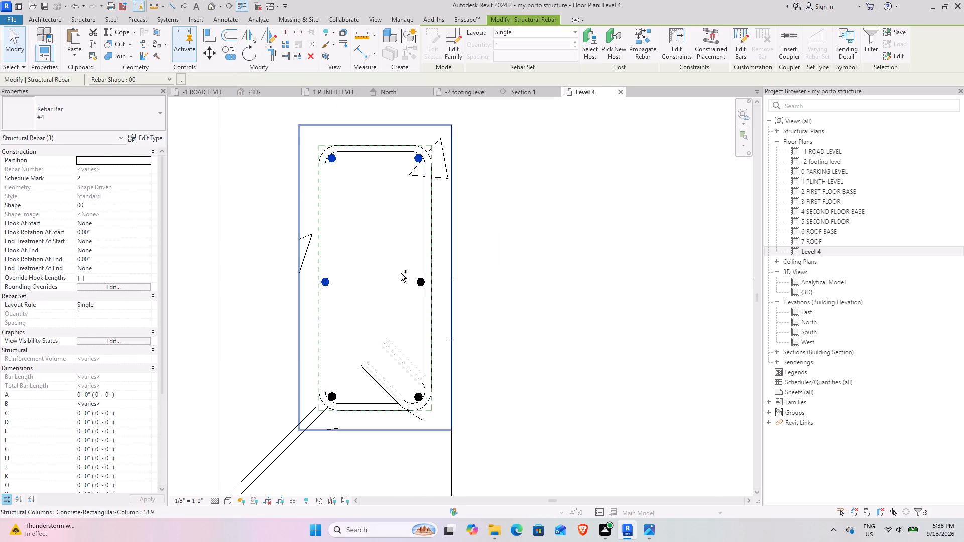
ctrl+click(415, 286)
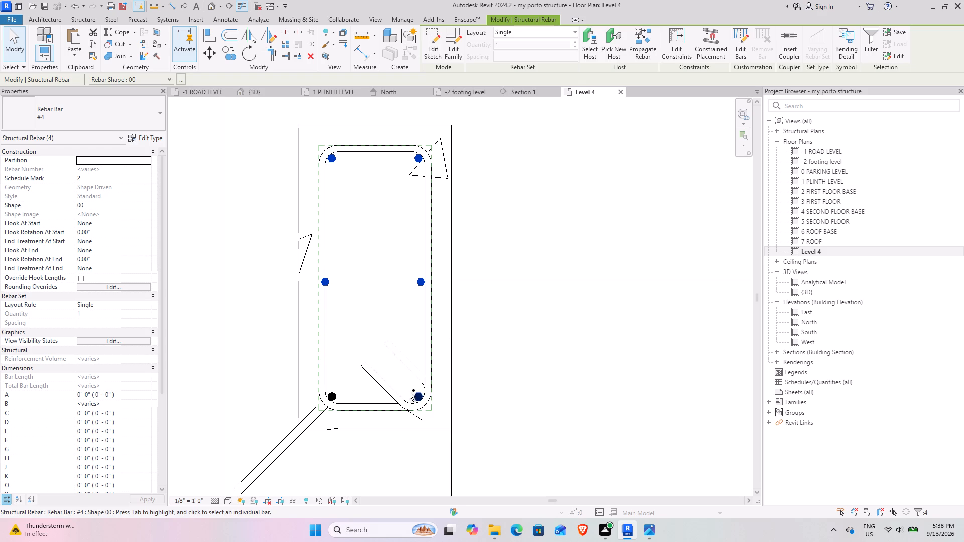
ctrl+click(414, 392)
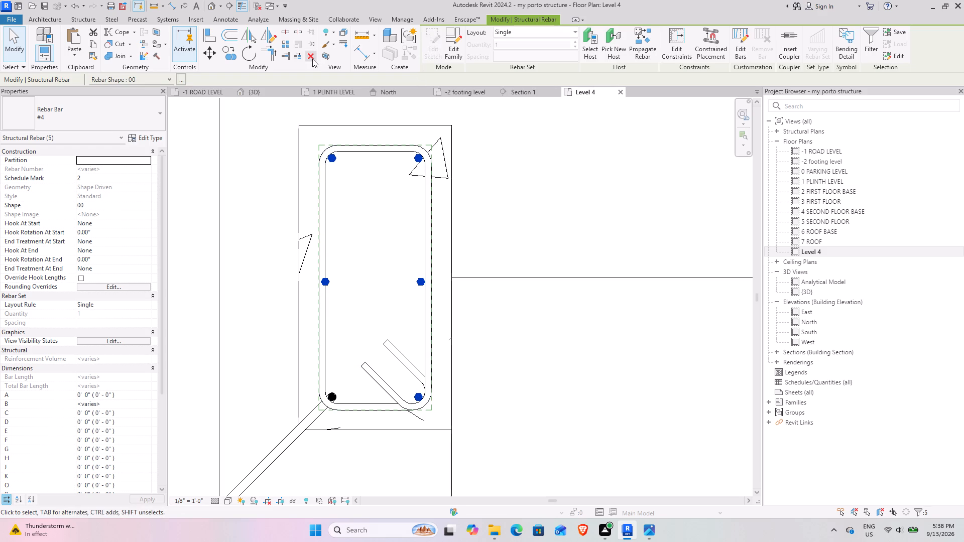
click(312, 59)
Mirror a copy of the bent bar about the column's horizontal centreline to the upper-left corner of the tie.
click(298, 434)
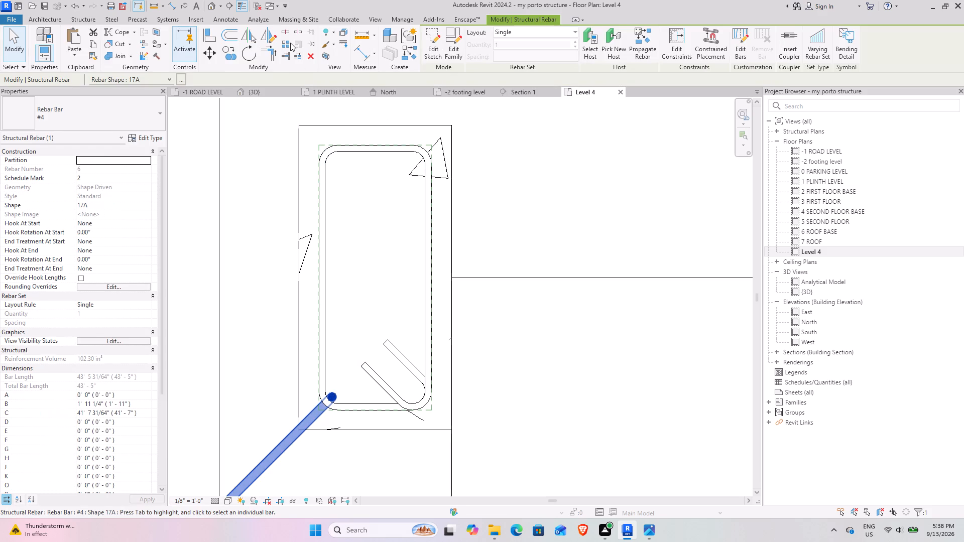
click(244, 35)
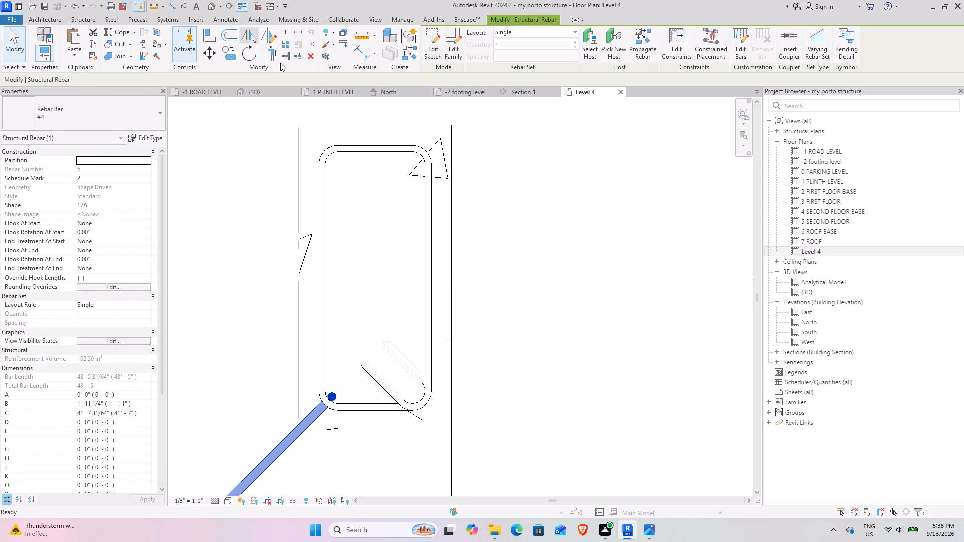
click(358, 280)
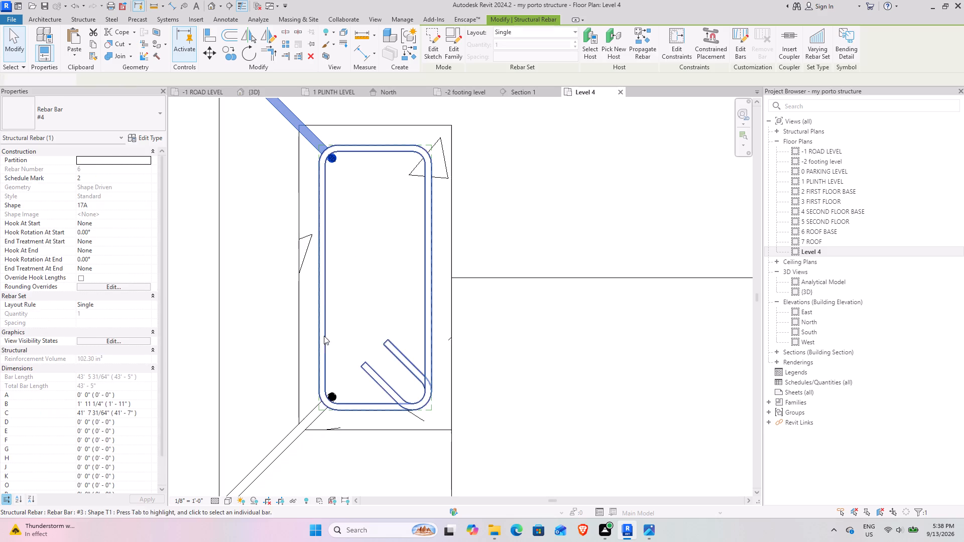
Mirror copies of both left-side bent #4 bars about the column's vertical centreline to the tie's two right corners.
ctrl+click(291, 442)
click(254, 35)
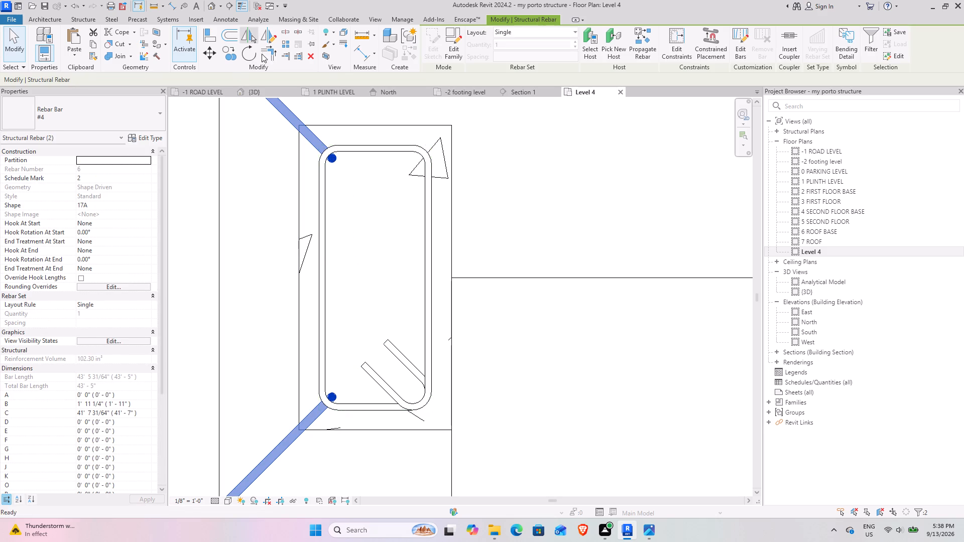
click(378, 282)
scroll(378, 282, down, 4)
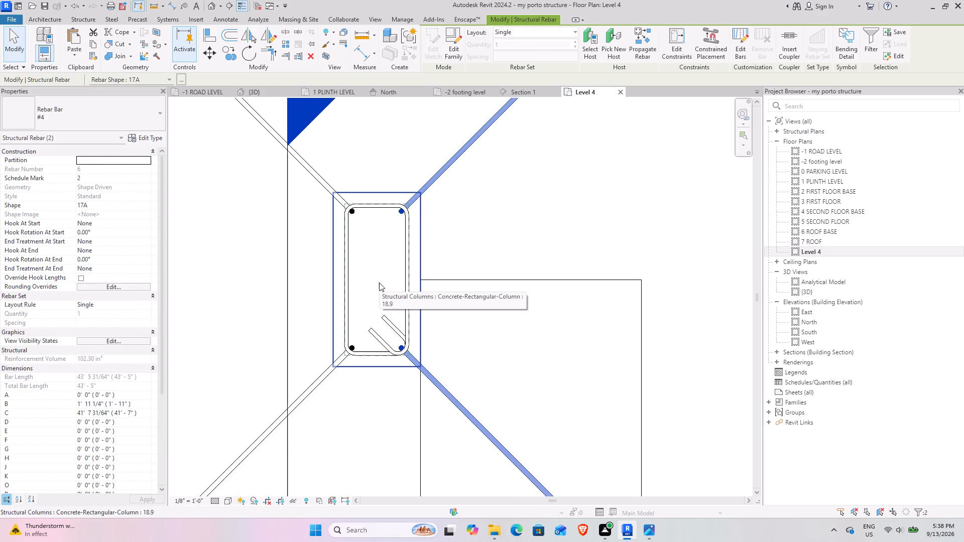
middle_drag(379, 283, 361, 200)
scroll(362, 201, down, 5)
middle_drag(365, 208, 384, 270)
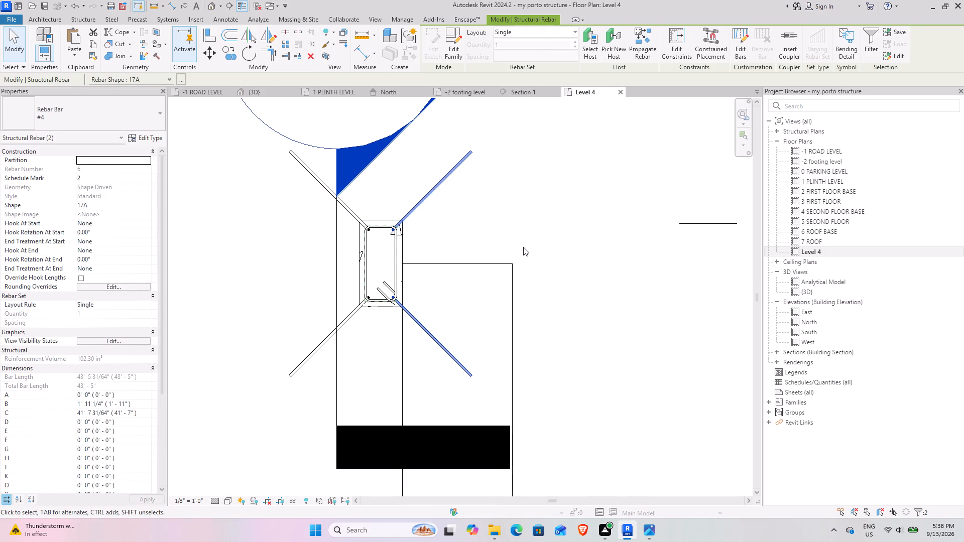
click(523, 247)
Examine in the 3D view how the four bent bars' diagonal legs sit within the footing reinforcement.
click(268, 93)
scroll(444, 286, down, 4)
middle_drag(442, 299, 438, 280)
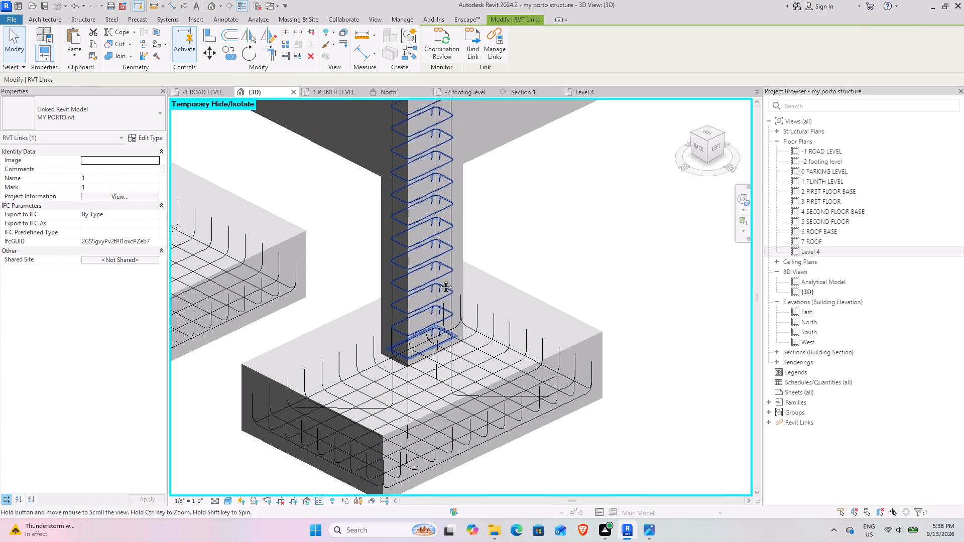
middle_drag(438, 280, 444, 220)
click(576, 417)
middle_drag(517, 325, 610, 395)
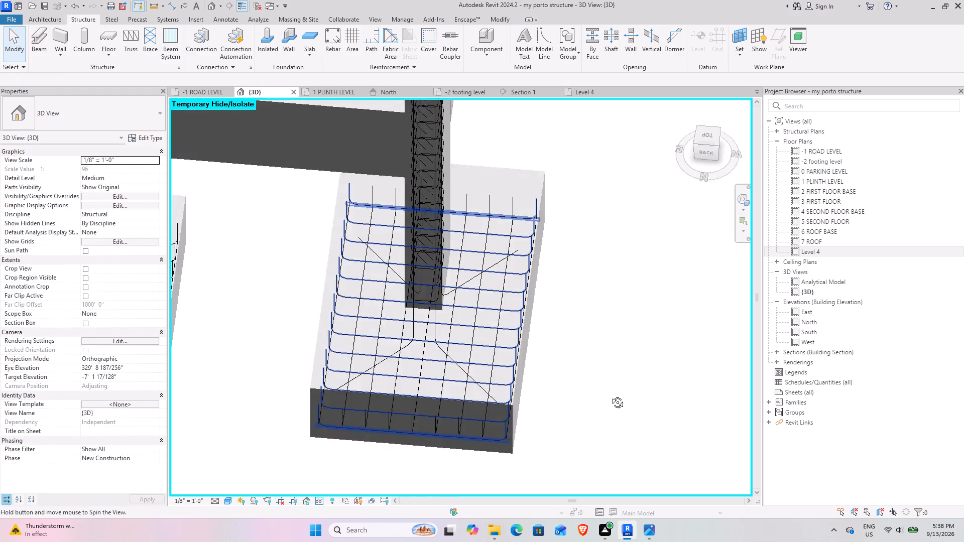
middle_drag(610, 395, 383, 388)
scroll(384, 385, down, 5)
middle_drag(394, 380, 417, 425)
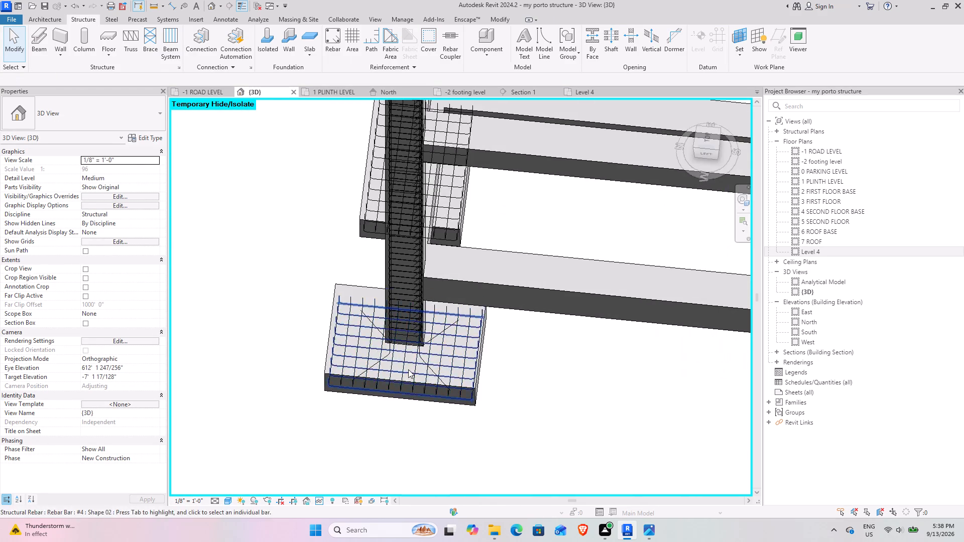
scroll(408, 369, up, 9)
scroll(425, 325, down, 4)
shift+middle_drag(412, 325, 401, 329)
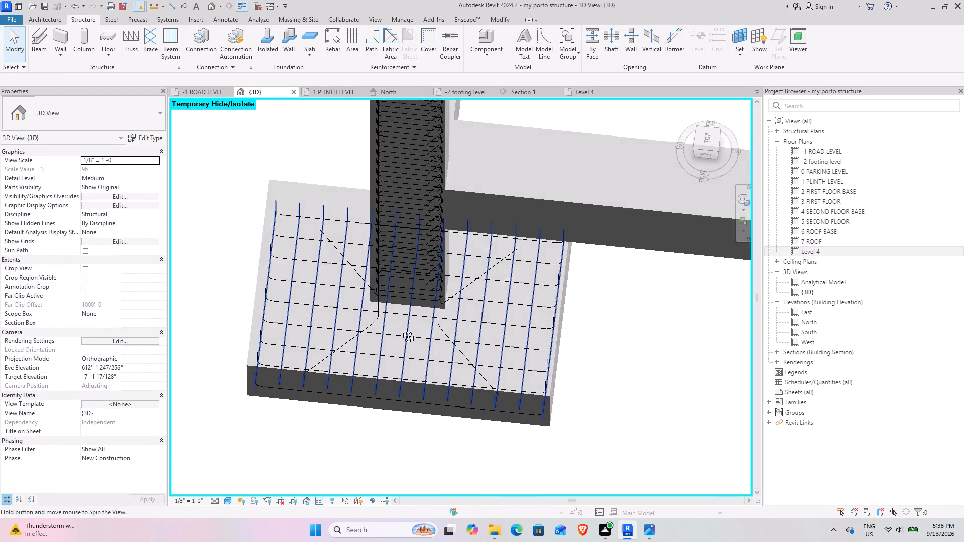
shift+middle_drag(401, 329, 351, 310)
Examine the four corner bars and their diagonal legs around the column in the Level 4 plan.
click(588, 90)
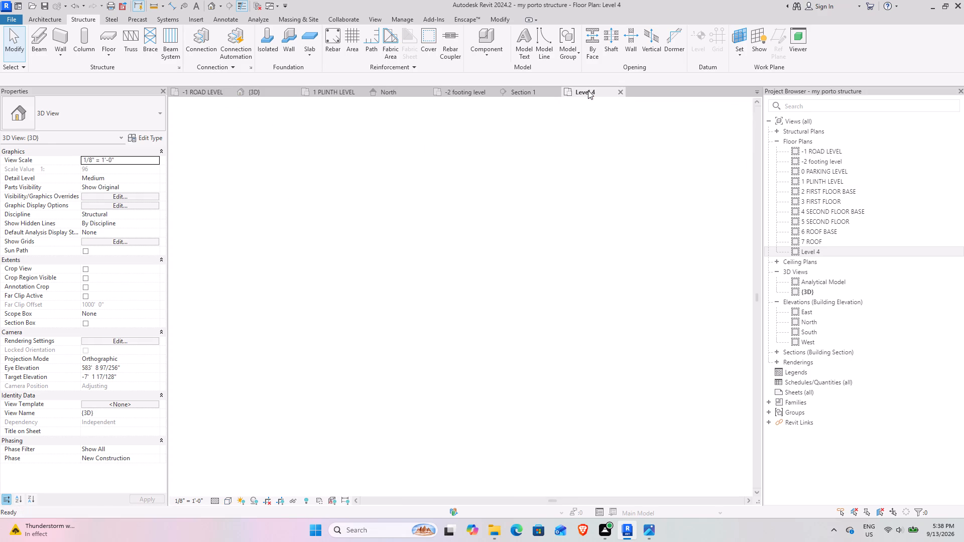
scroll(436, 285, up, 4)
scroll(394, 275, up, 3)
middle_drag(357, 222, 424, 267)
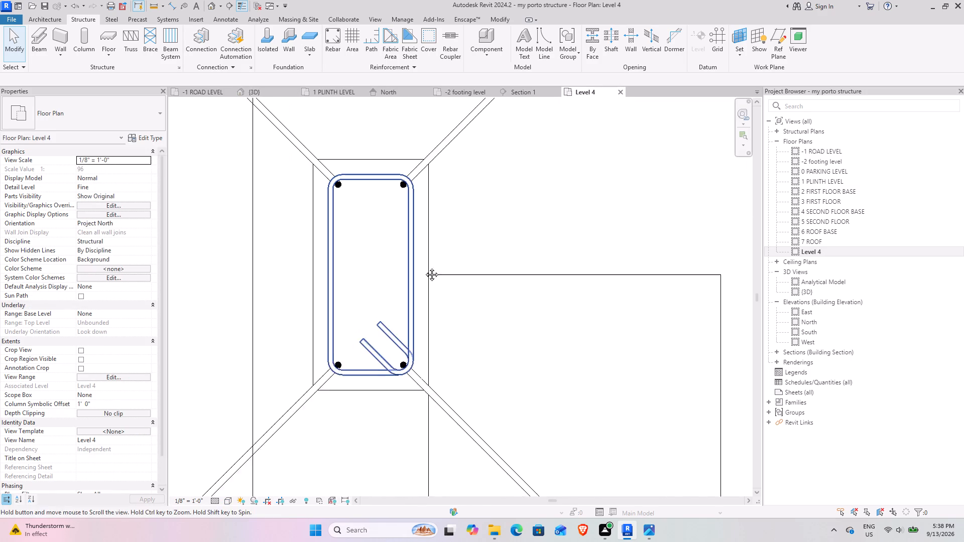
middle_drag(424, 267, 430, 272)
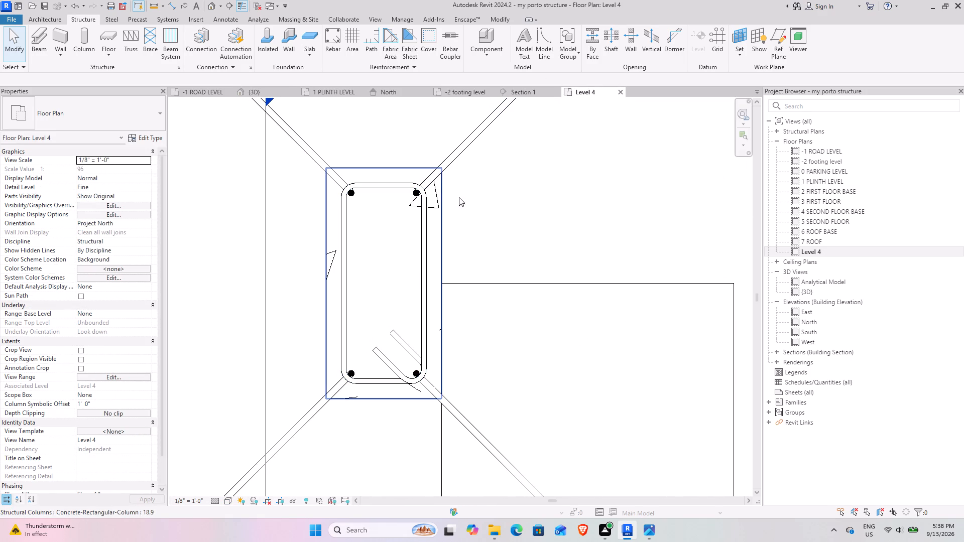
click(447, 170)
scroll(516, 197, down, 4)
middle_drag(506, 200, 431, 249)
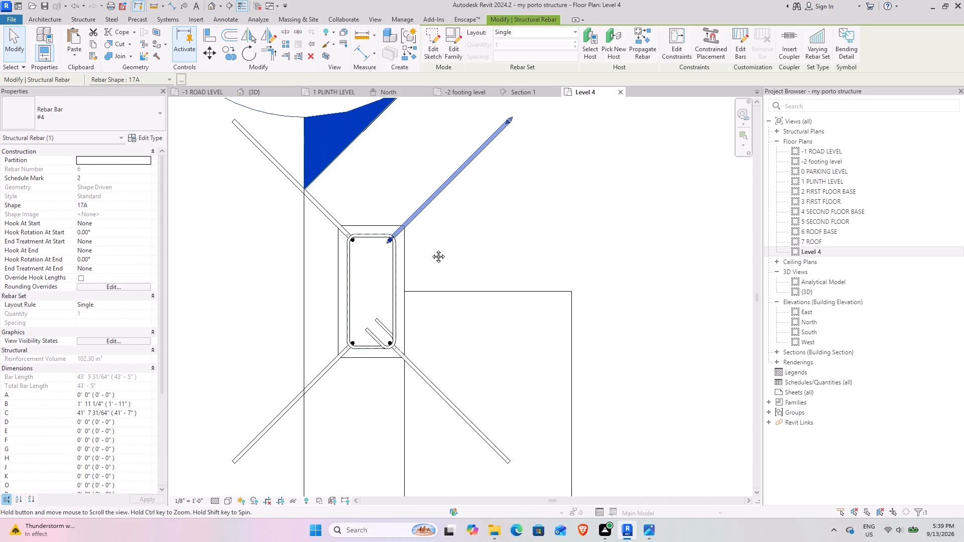
middle_drag(431, 249, 429, 249)
click(509, 227)
scroll(509, 227, down, 5)
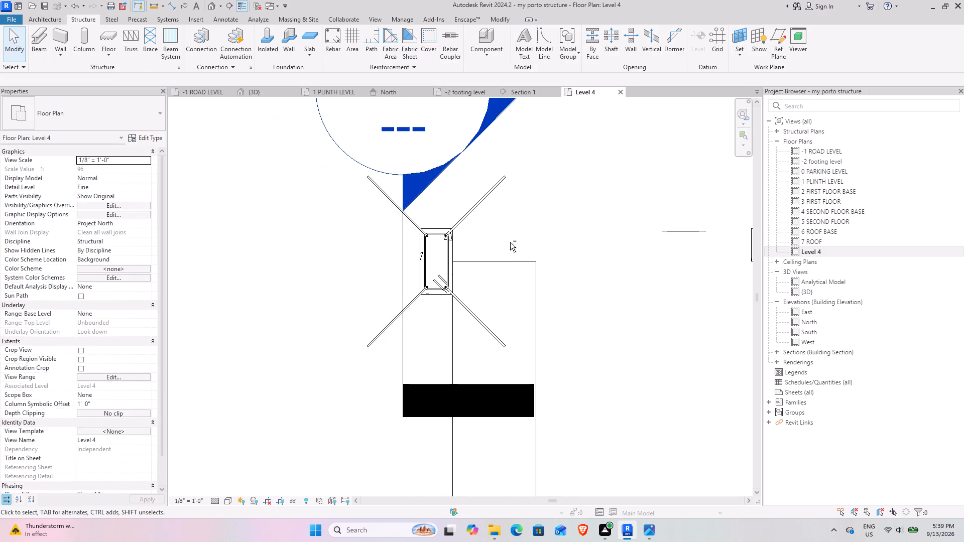
shift+middle_drag(510, 241, 517, 202)
scroll(434, 198, up, 2)
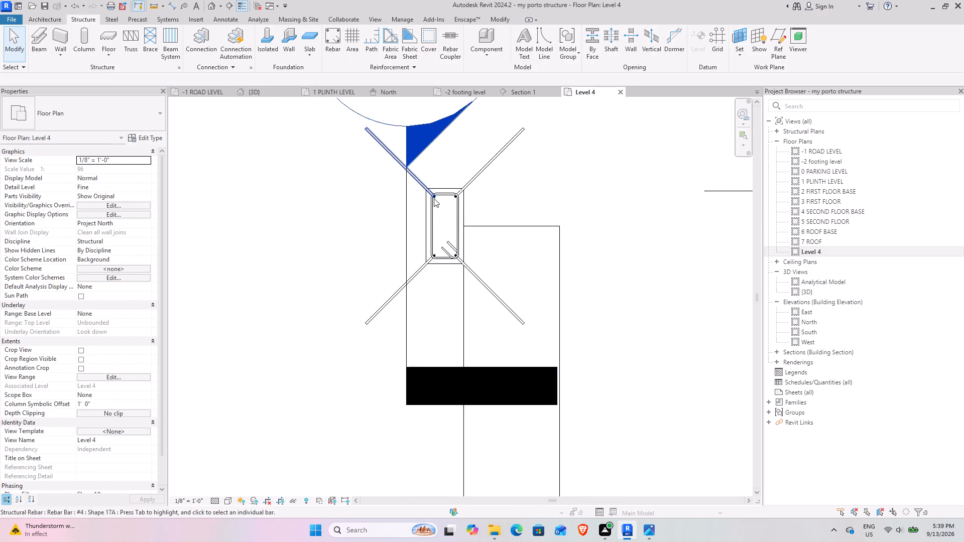
scroll(434, 198, up, 3)
middle_drag(485, 178, 442, 200)
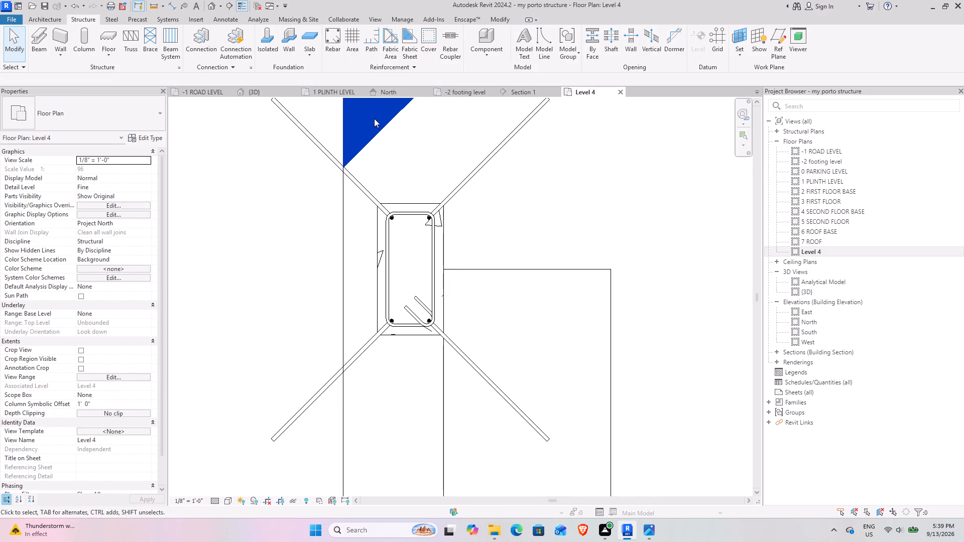
Place a single straight #3 bar, shape 00, perpendicular to cover along the inside of the tie's right long side.
click(340, 43)
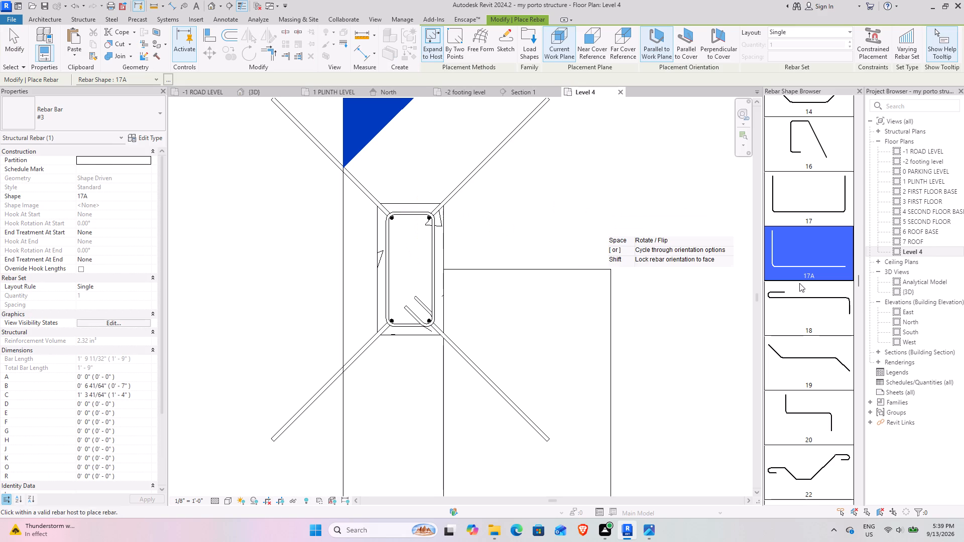
scroll(834, 232, up, 20)
scroll(834, 232, up, 4)
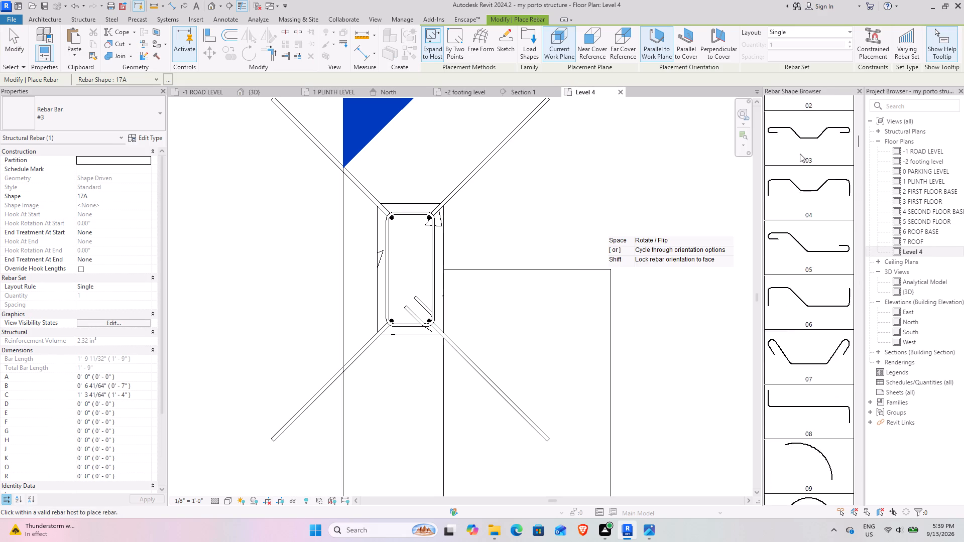
scroll(800, 154, up, 9)
click(812, 128)
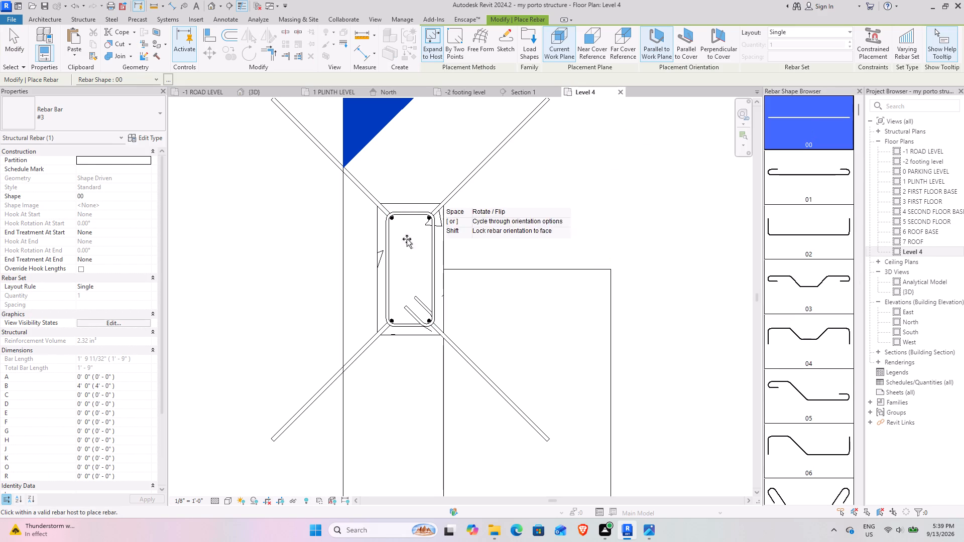
scroll(403, 239, up, 9)
click(711, 51)
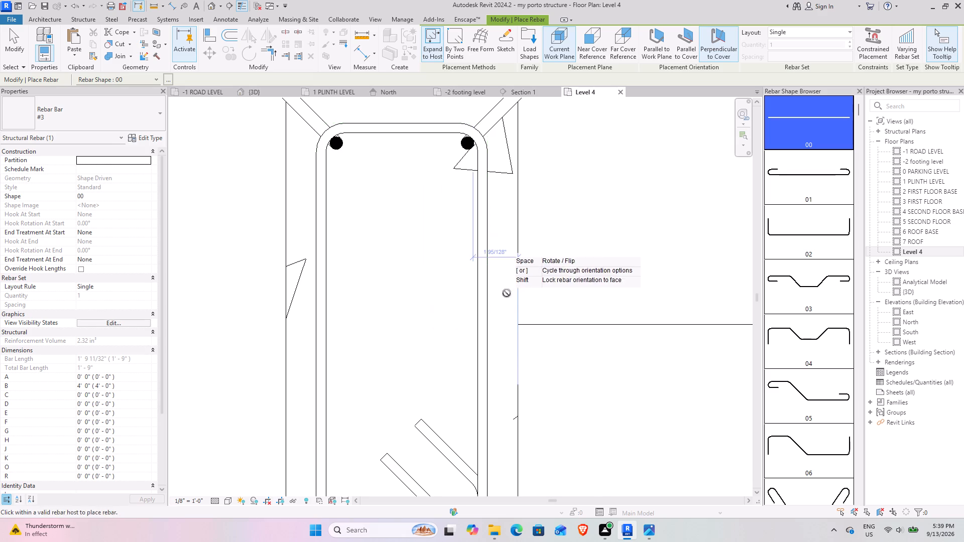
middle_drag(459, 310, 503, 219)
click(528, 259)
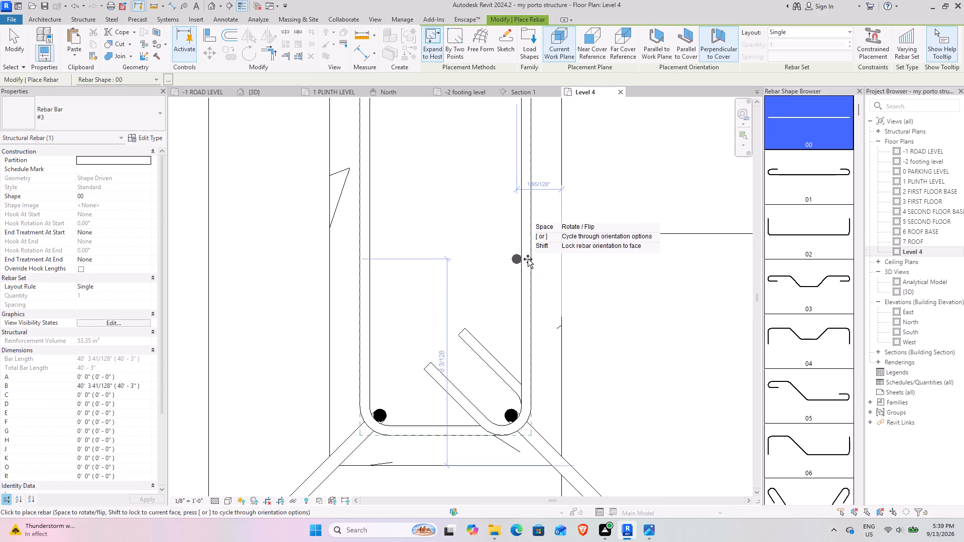
key(Escape)
key(Escape)
Move the new #3 bar vertically in plan to align with the midpoint of the tie's long side.
click(521, 267)
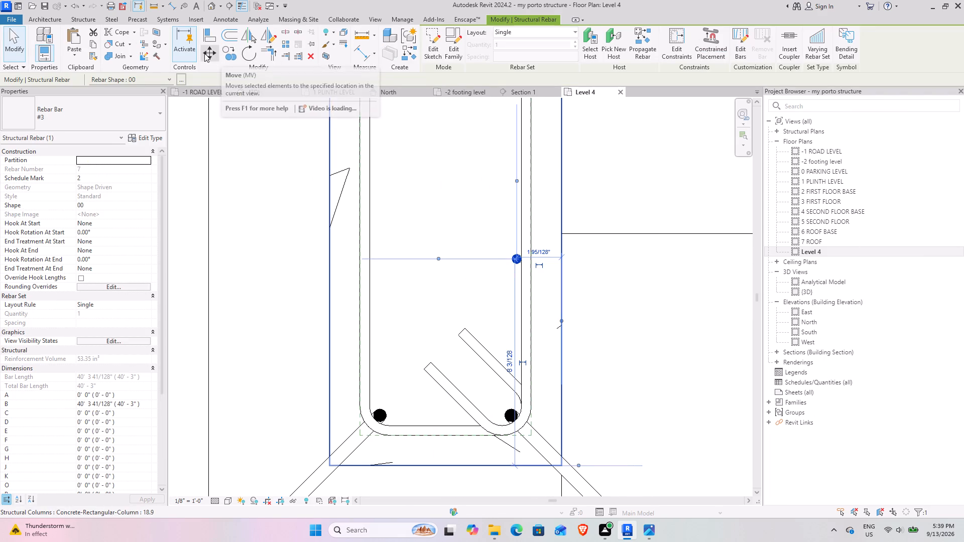
click(204, 53)
click(515, 261)
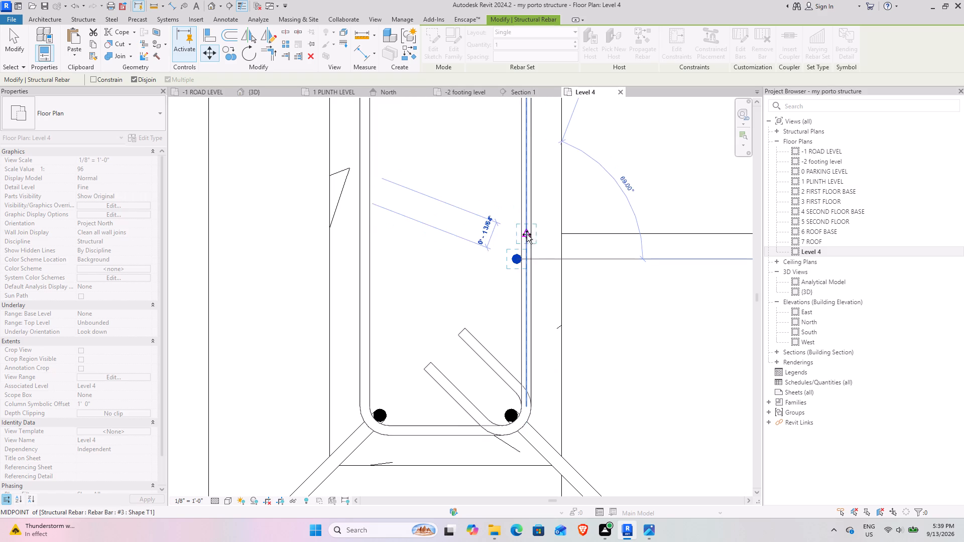
middle_drag(526, 196, 521, 281)
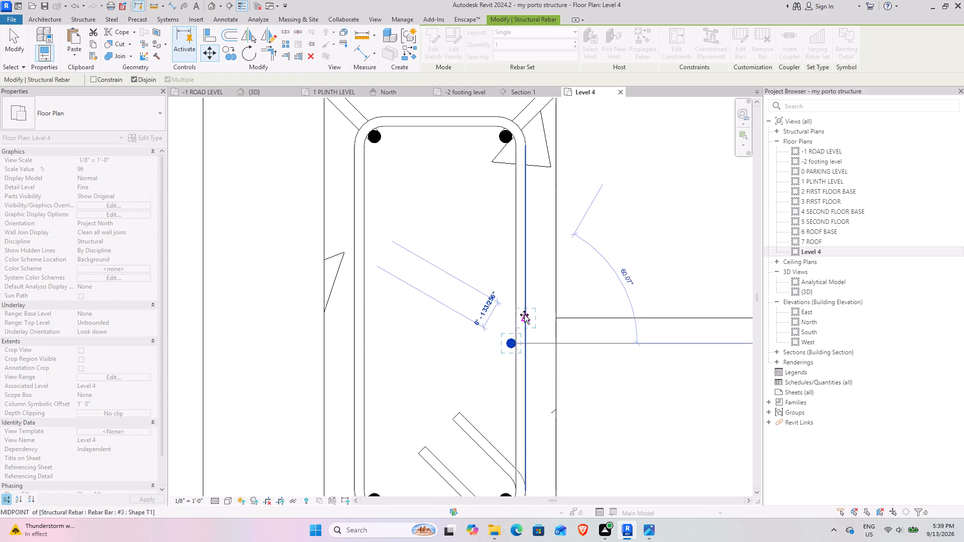
click(519, 317)
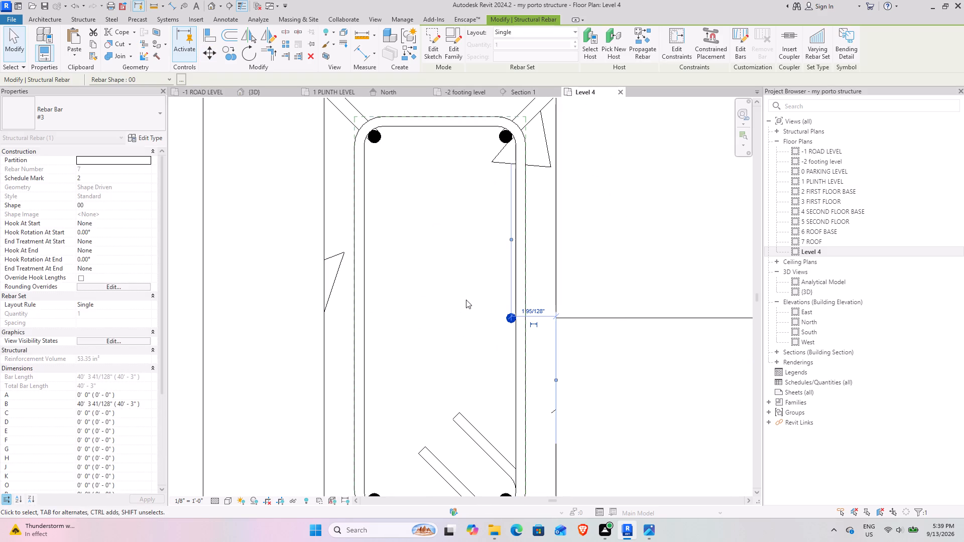
Mirror a copy of the #3 bar about the column's vertical centreline to the tie's left long side.
click(243, 39)
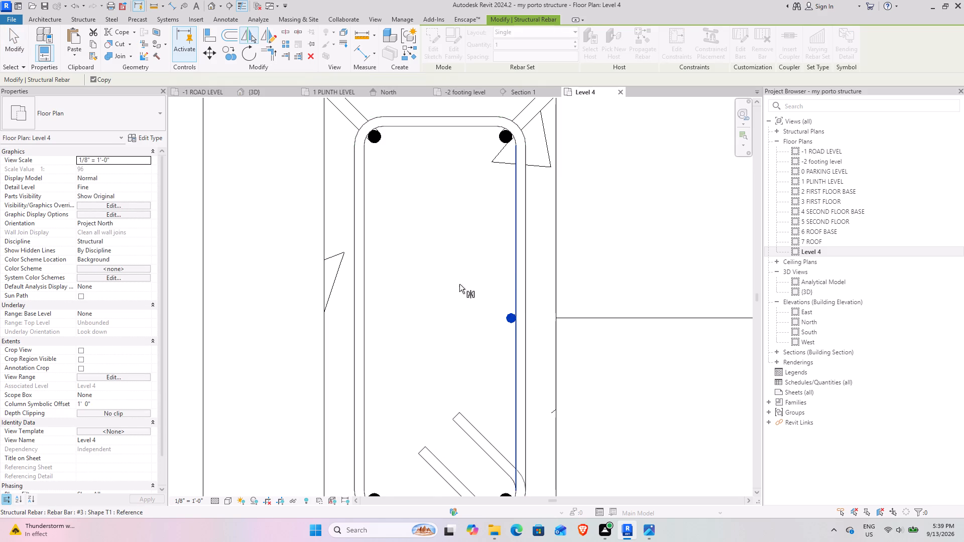
click(438, 286)
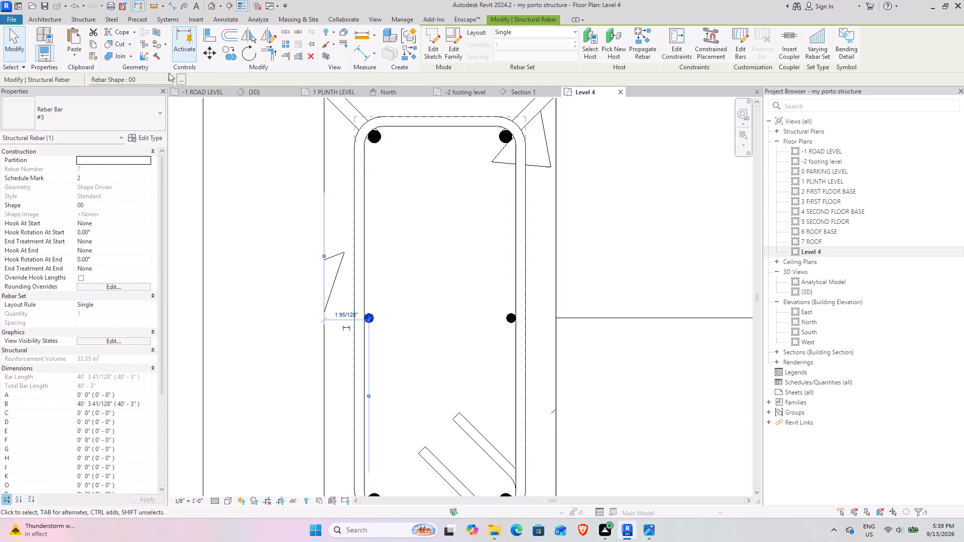
click(9, 56)
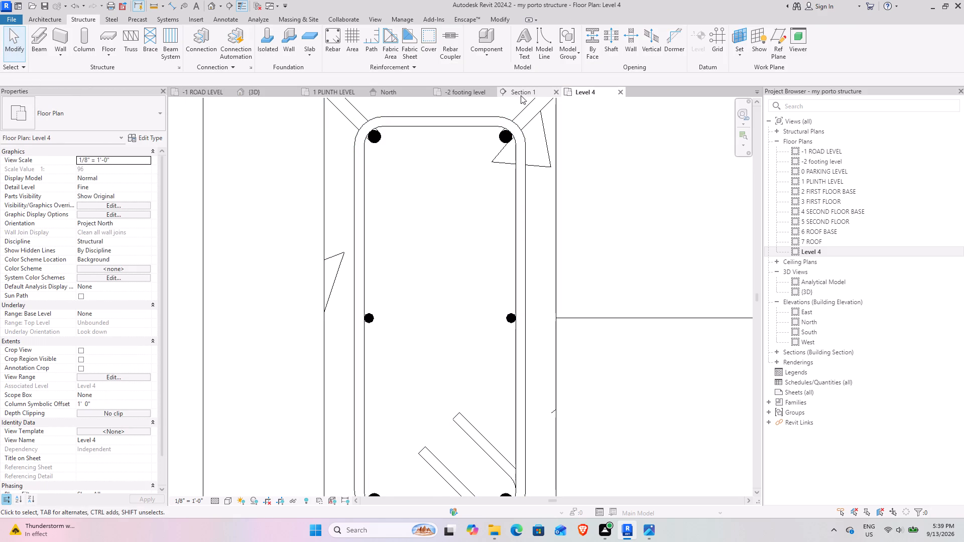
In Section 1, extend one middle #3 bar down to just above the footing's bottom mesh, about 41' 7" long.
click(471, 92)
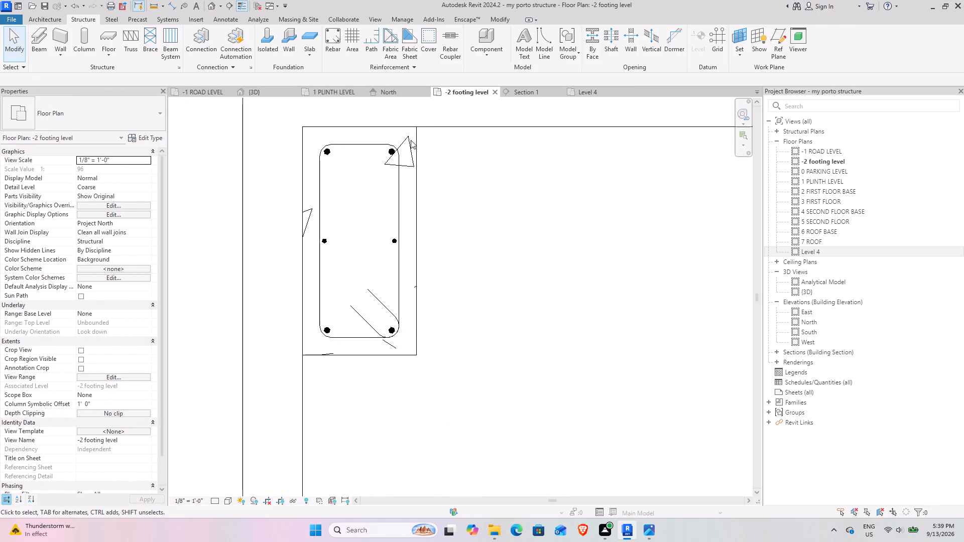
click(538, 94)
click(417, 243)
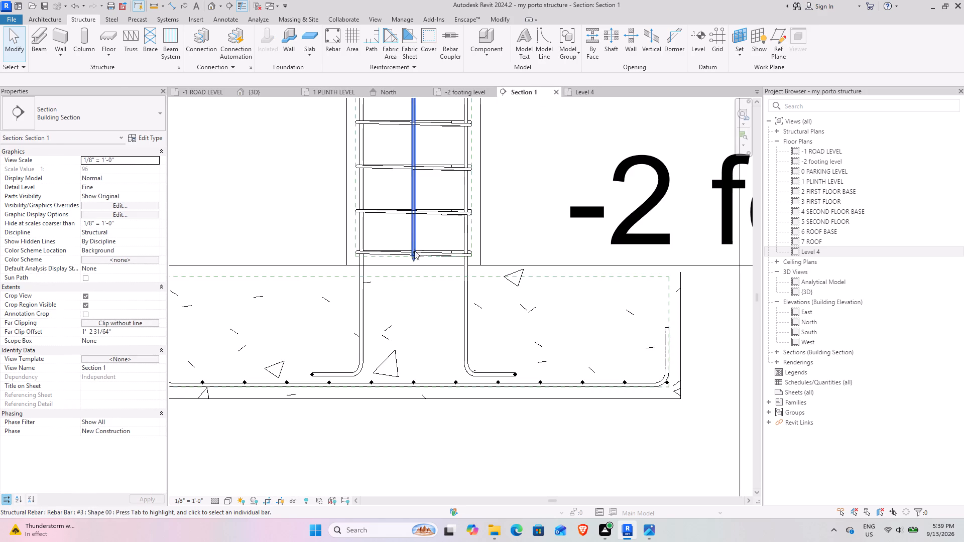
drag(411, 258, 421, 371)
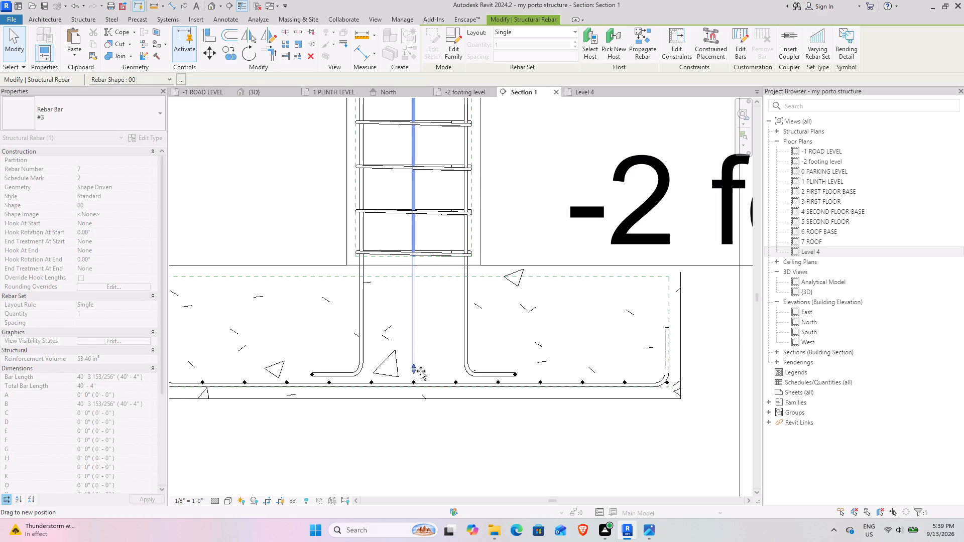
drag(421, 371, 418, 372)
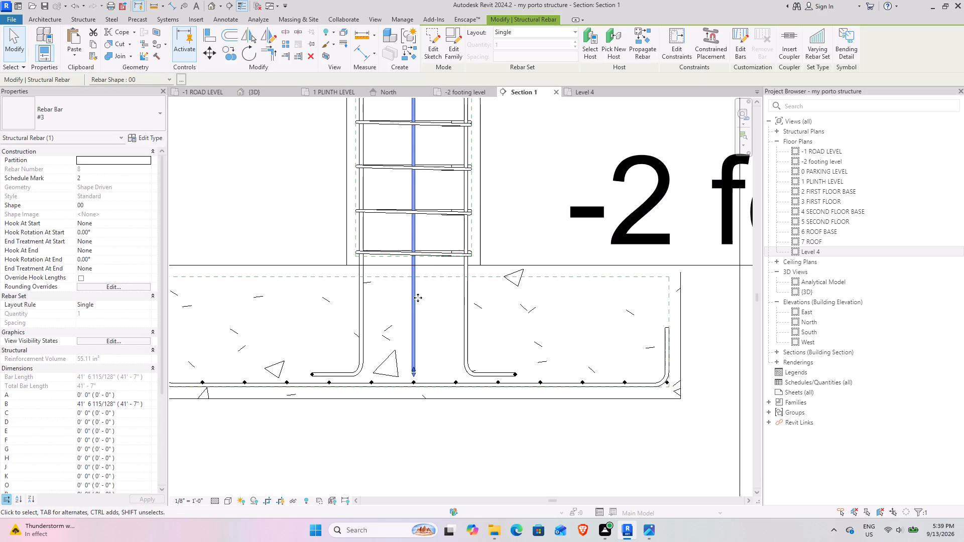
Extend the other overlapping middle #3 bar down into the footing in Section 1, to about 41' 6" long.
key(Tab)
click(412, 199)
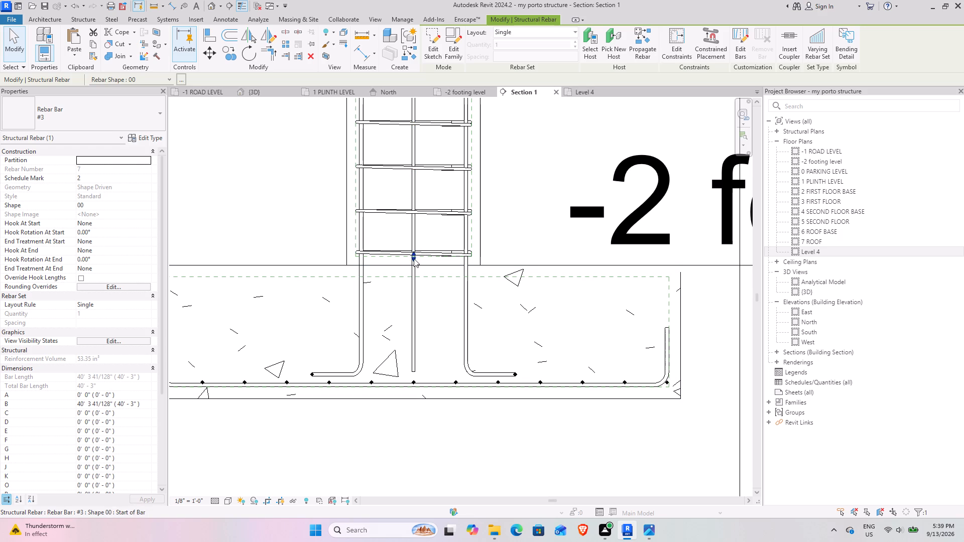
drag(414, 258, 419, 368)
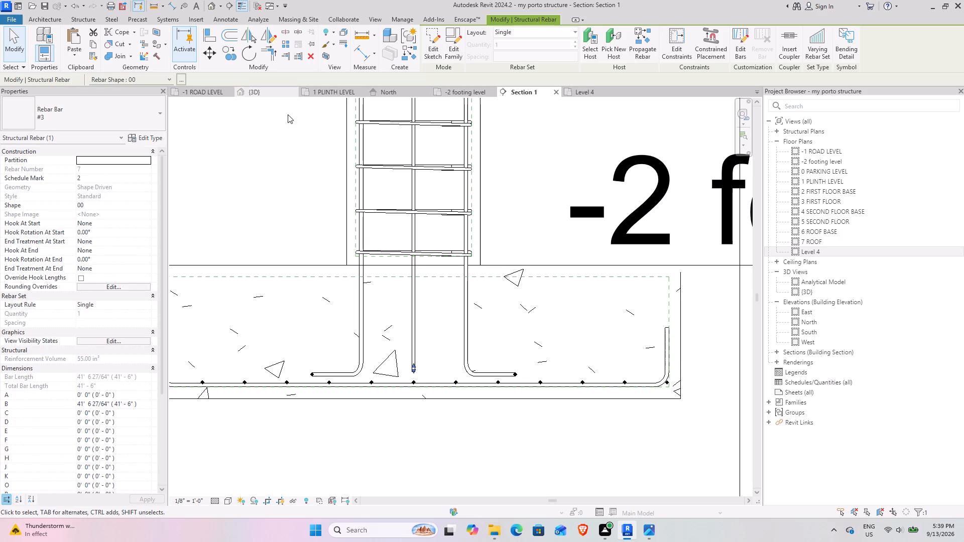
Select both middle #3 bars in the Level 4 plan and show them unobscured in the {3D} view.
click(249, 91)
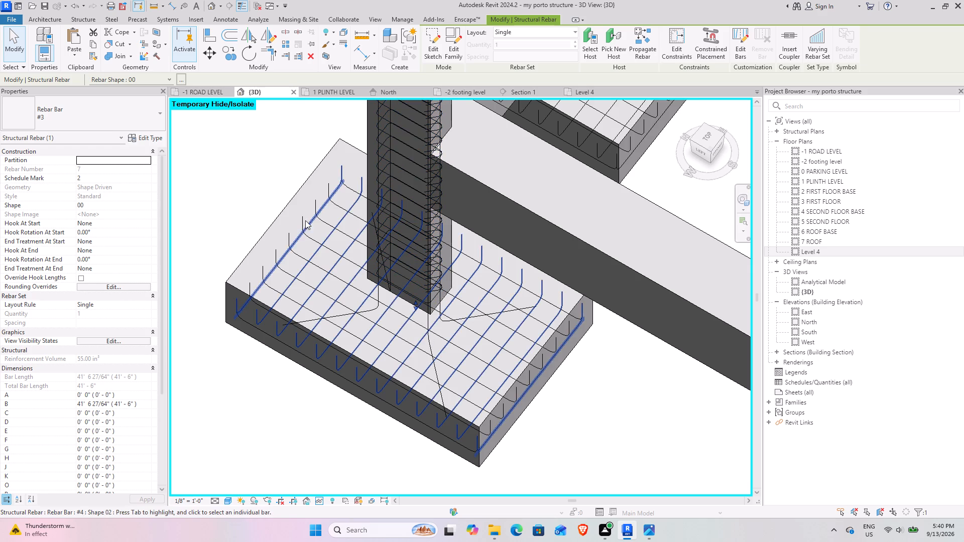
click(592, 89)
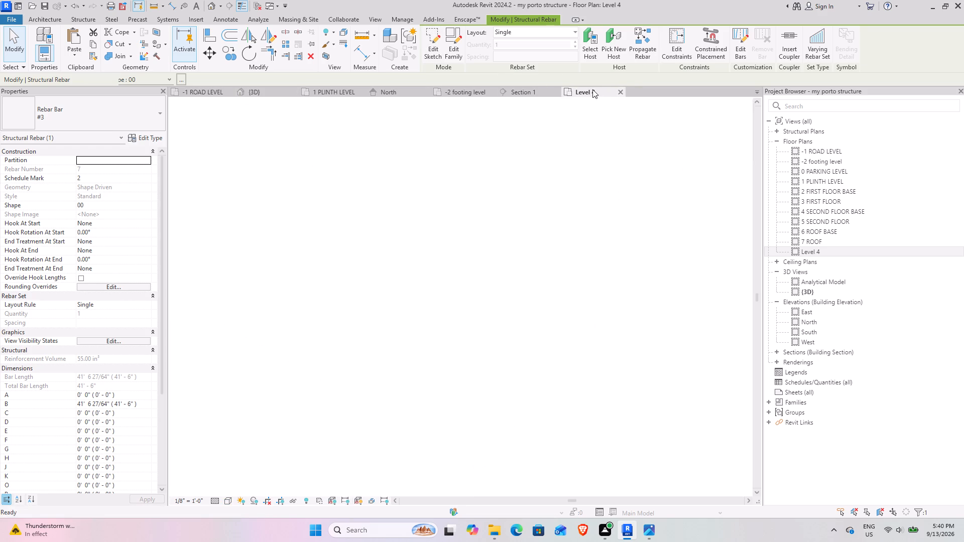
ctrl+click(378, 319)
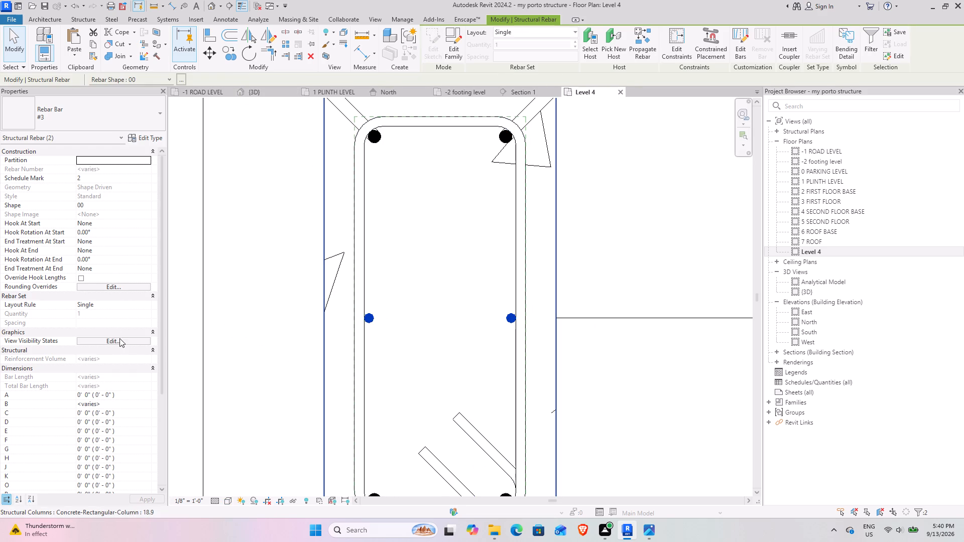
click(124, 346)
click(120, 344)
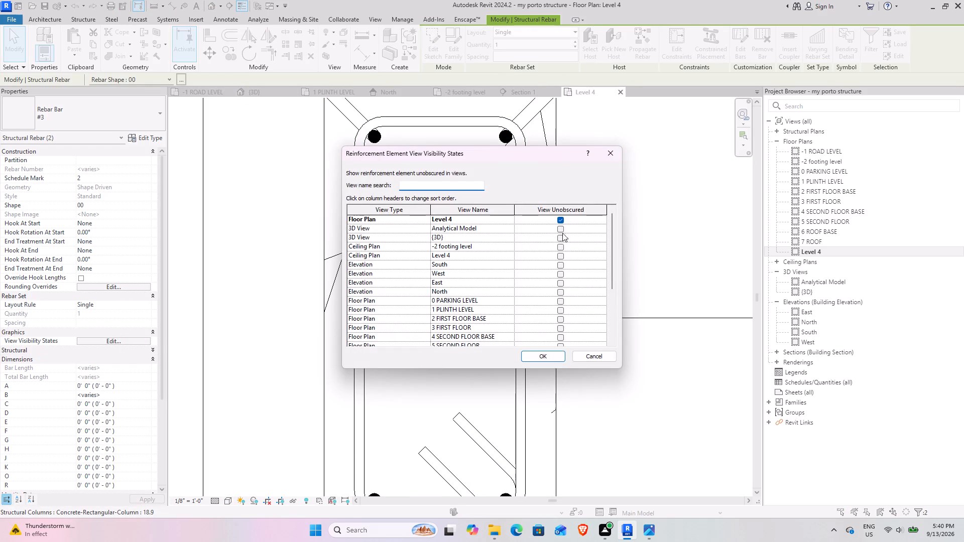
click(560, 237)
click(543, 359)
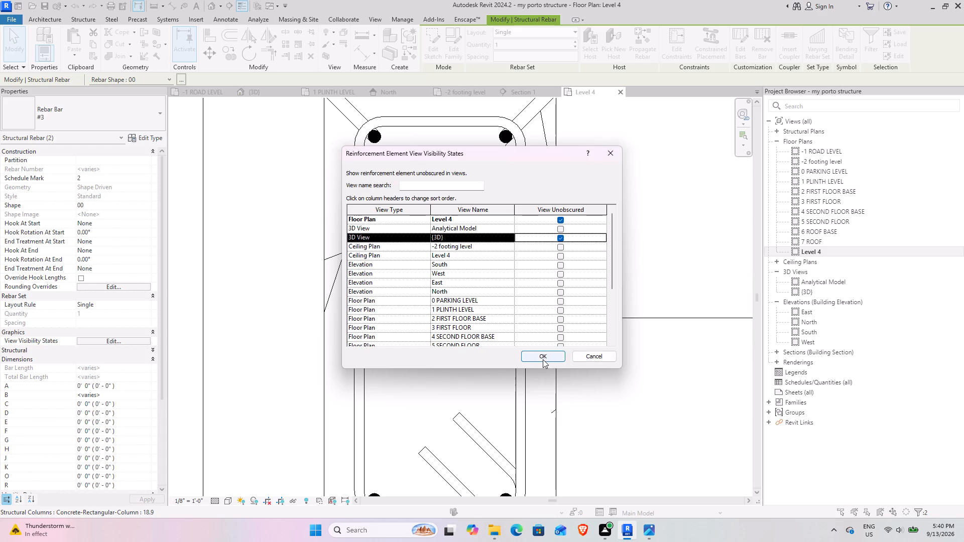
click(257, 96)
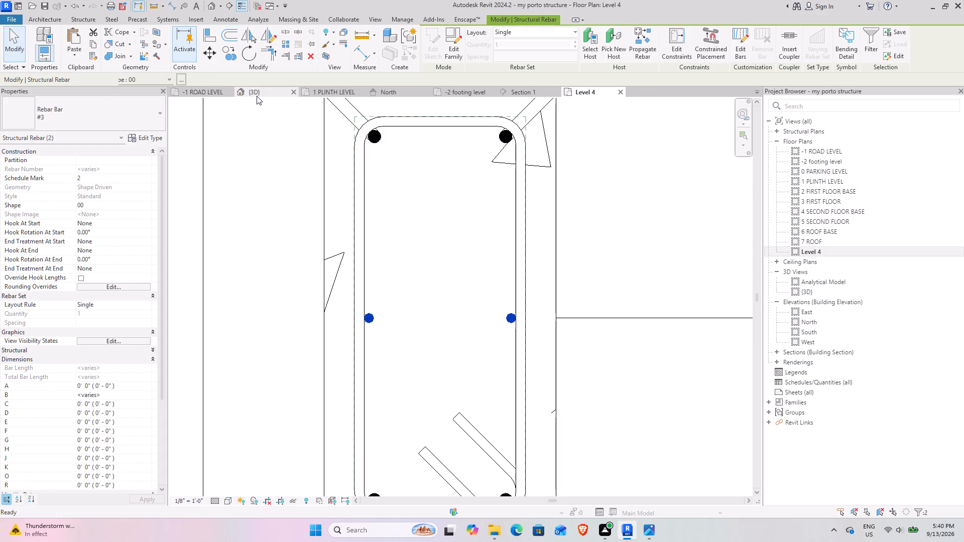
In the 3D back view, add a horizontal leg about 1' 3 13/16" long, pointing outward, to the base of the 41' 7" #3 bar's sketch.
click(585, 436)
scroll(536, 399, down, 4)
shift+middle_drag(512, 389, 545, 325)
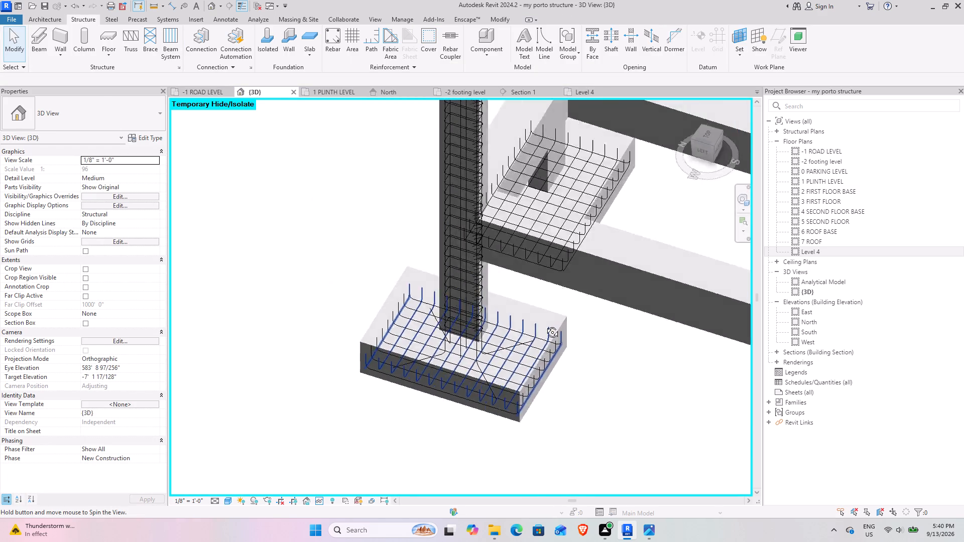
shift+middle_drag(545, 325, 594, 367)
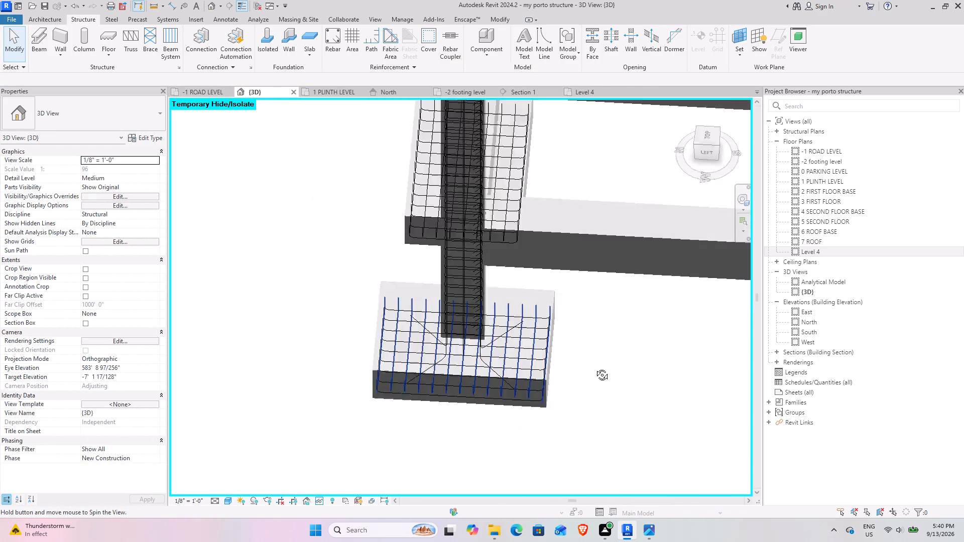
shift+middle_drag(594, 367, 584, 391)
click(465, 356)
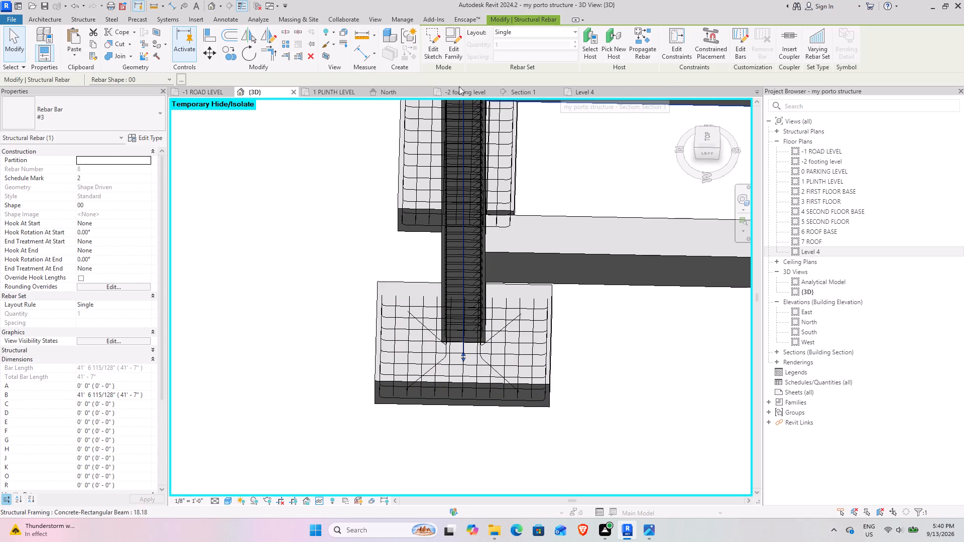
shift+middle_drag(472, 284, 618, 224)
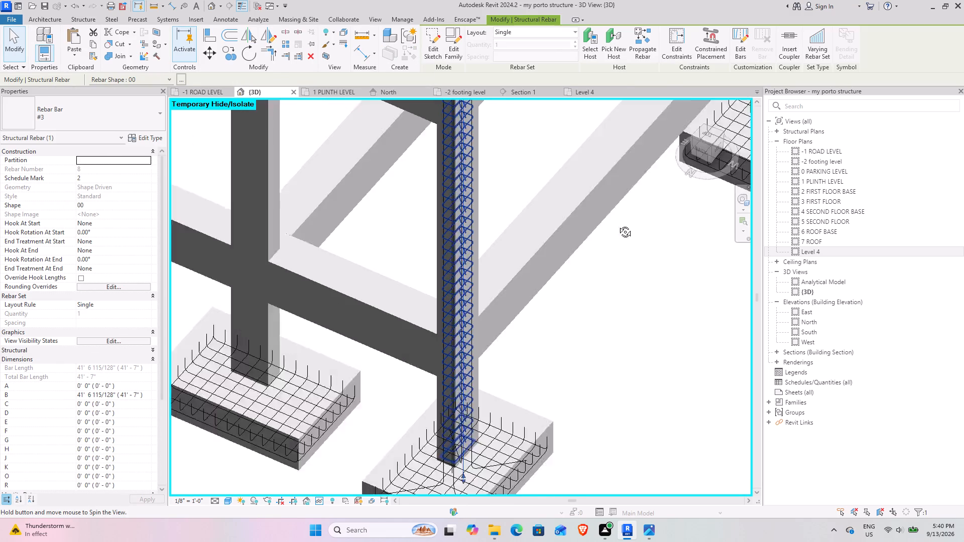
shift+middle_drag(618, 224, 623, 221)
middle_drag(449, 290, 426, 155)
click(436, 51)
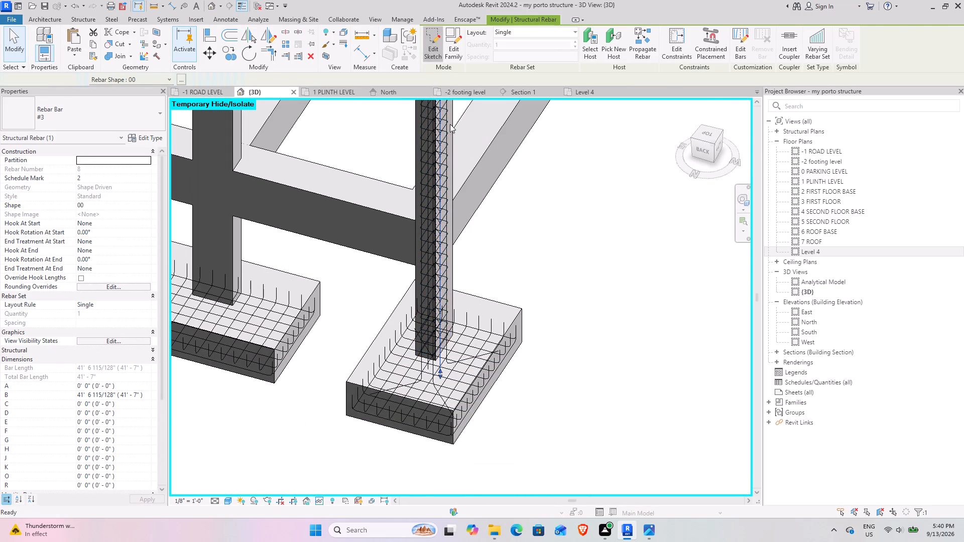
scroll(435, 375, up, 8)
shift+middle_drag(449, 389, 493, 374)
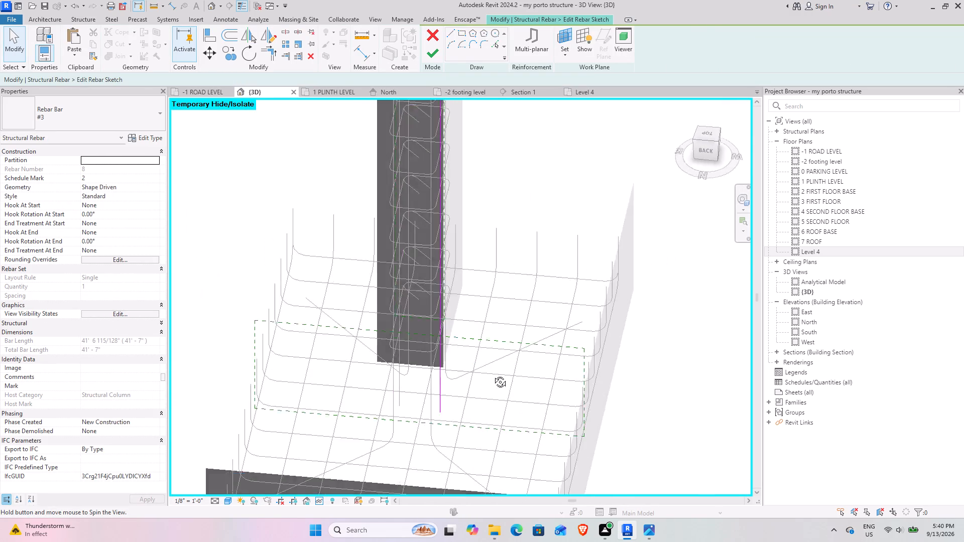
shift+middle_drag(493, 374, 501, 385)
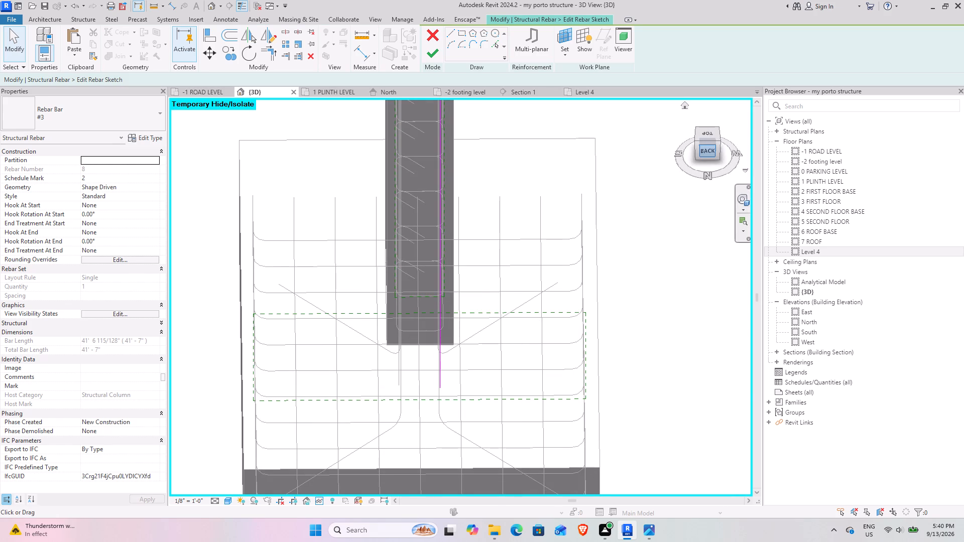
click(705, 151)
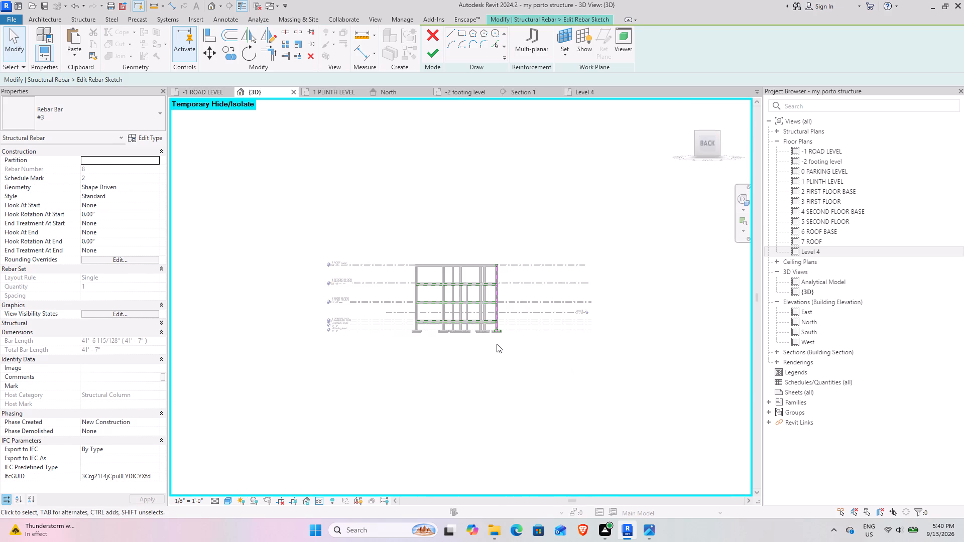
scroll(496, 344, up, 20)
scroll(496, 344, up, 5)
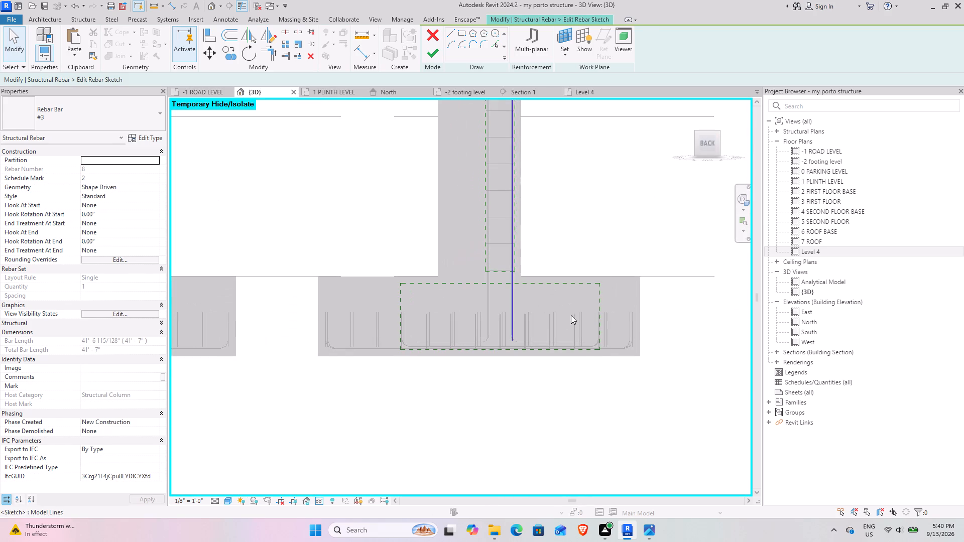
scroll(543, 315, up, 3)
middle_drag(543, 315, 502, 322)
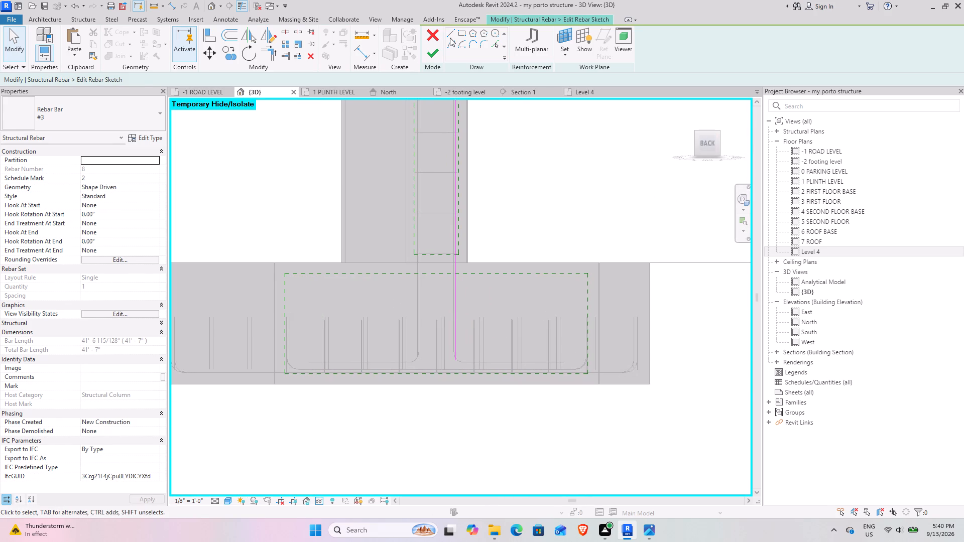
click(450, 38)
click(455, 365)
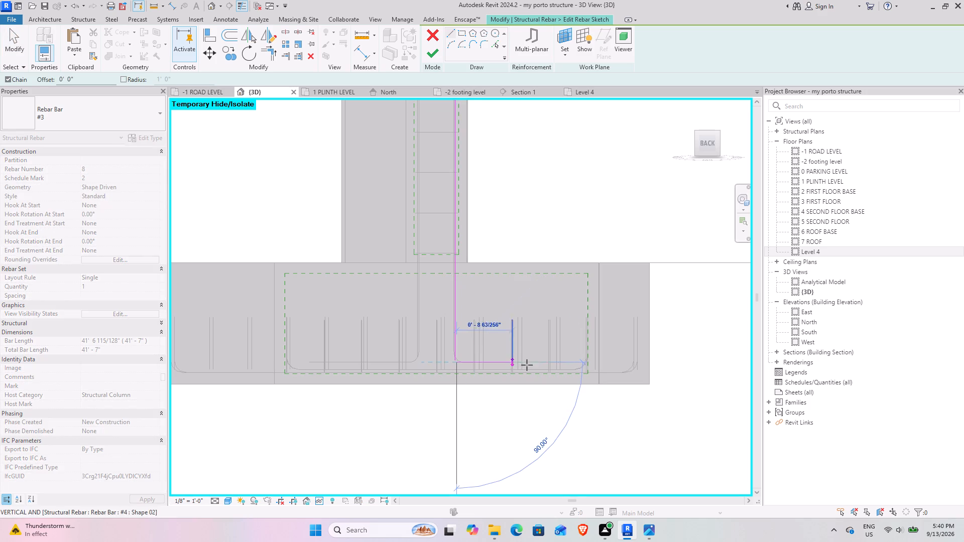
click(562, 361)
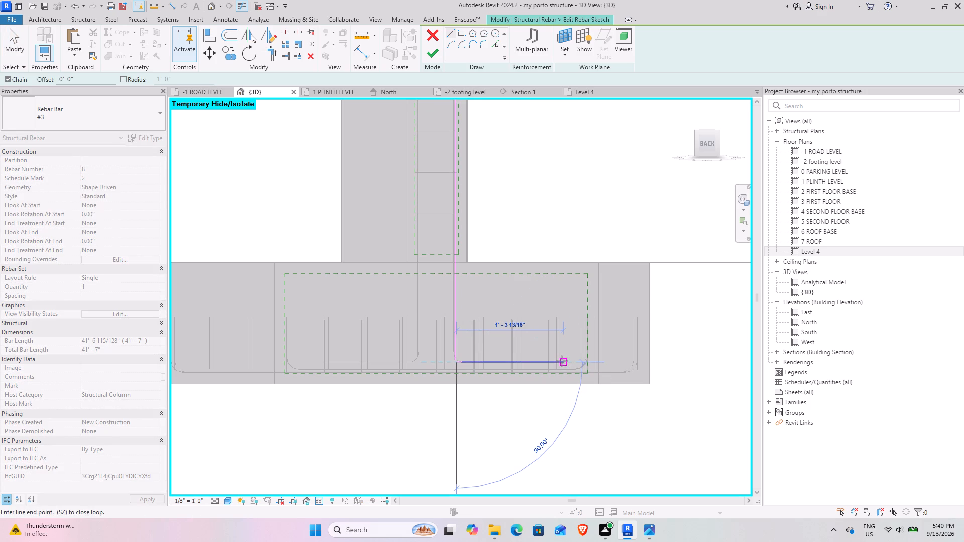
key(Escape)
key(Escape)
key(Escape)
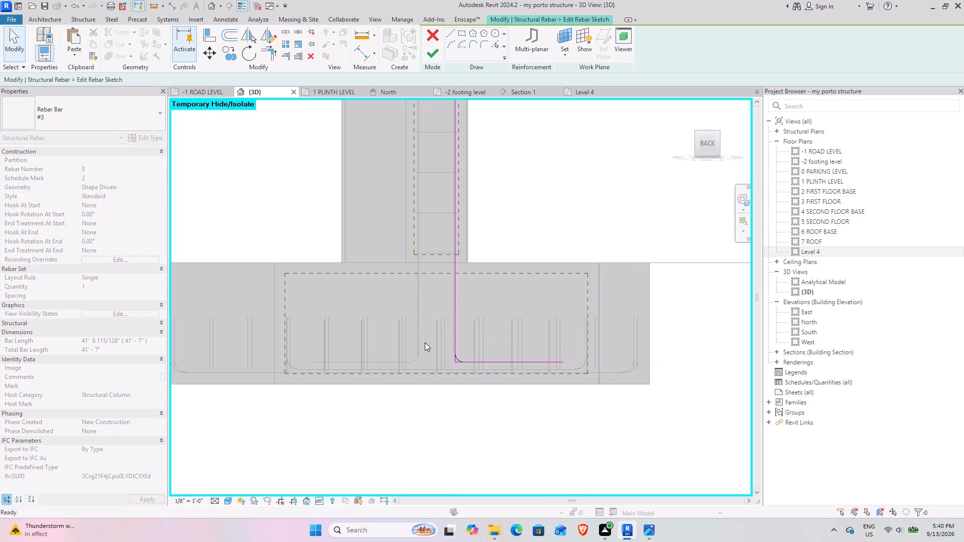
click(433, 53)
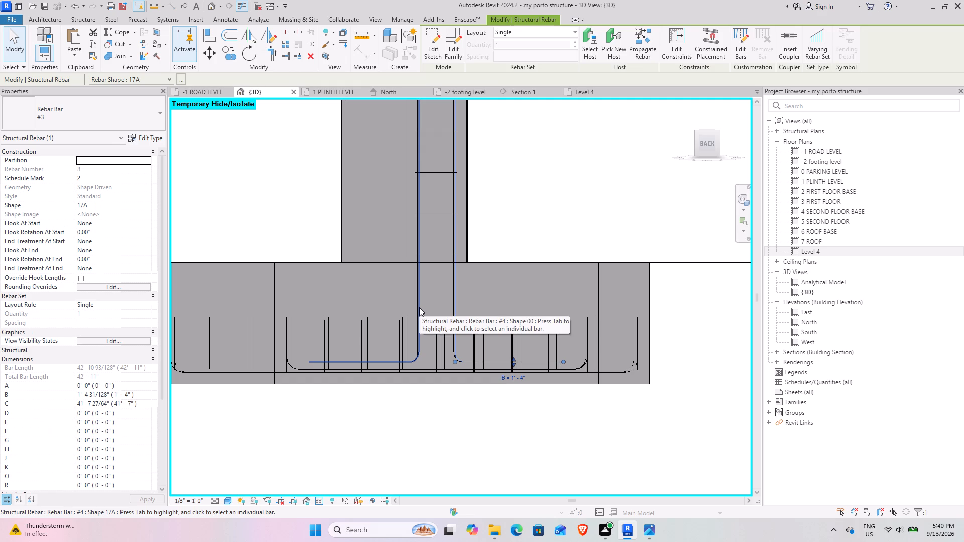
Edit the other middle #3 bar's sketch and draw a horizontal leg about 1' 5" long at its base, pointing the opposite way.
key(Tab)
click(419, 307)
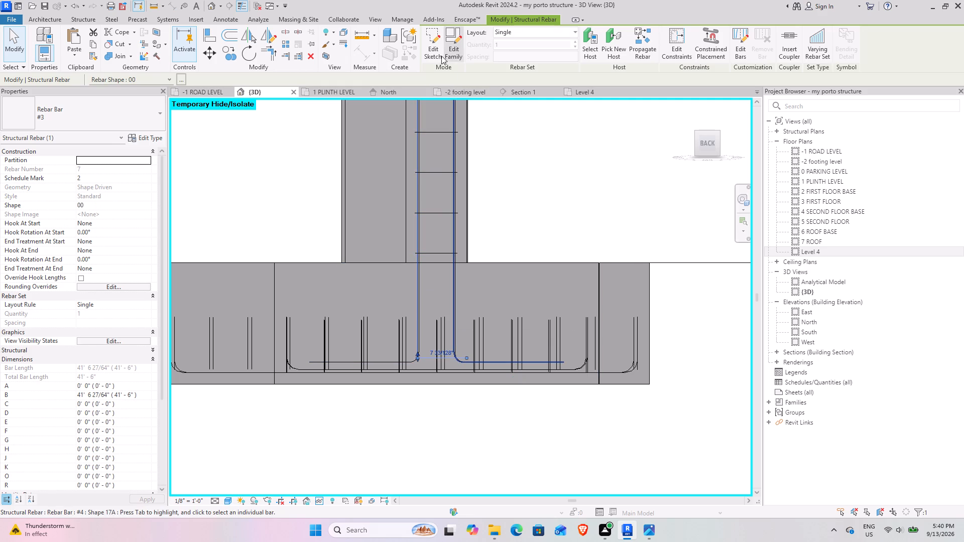
click(435, 50)
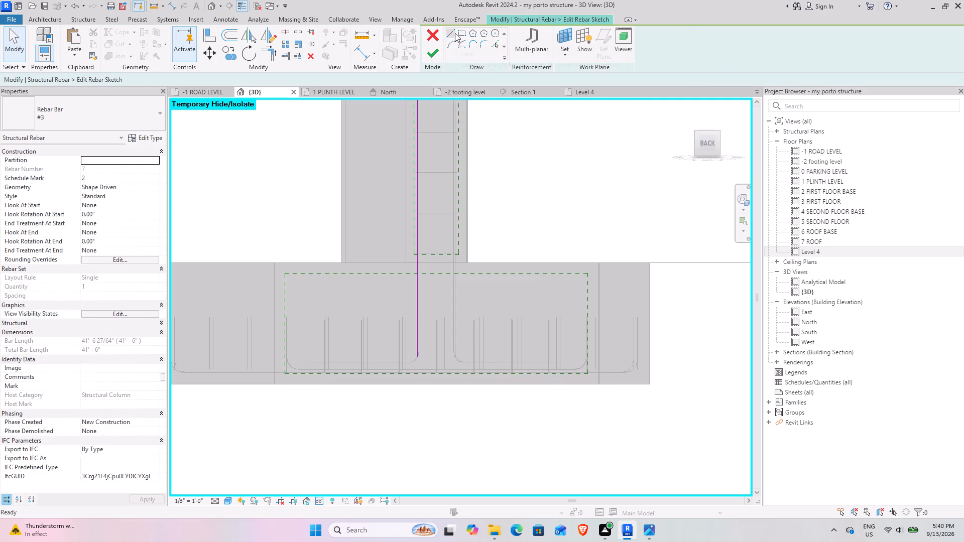
click(455, 33)
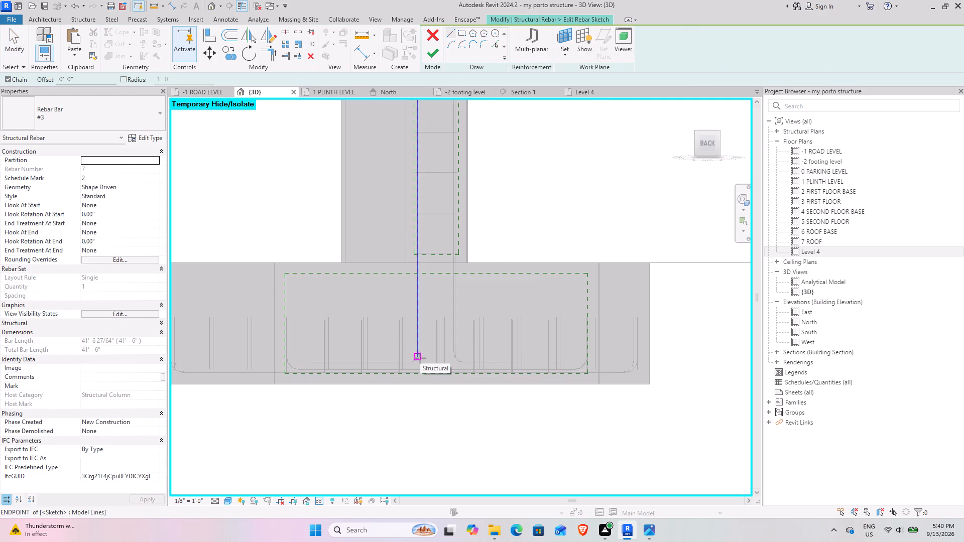
click(420, 358)
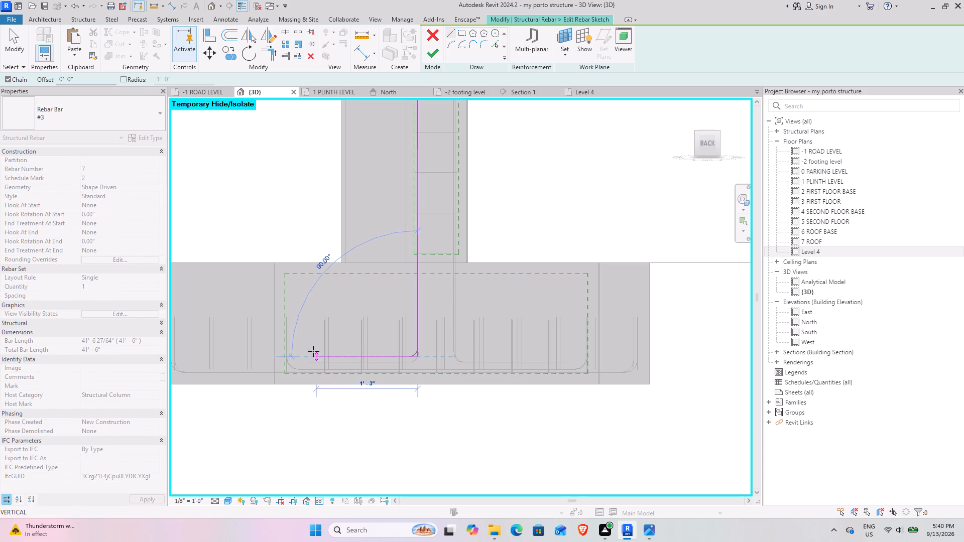
click(305, 354)
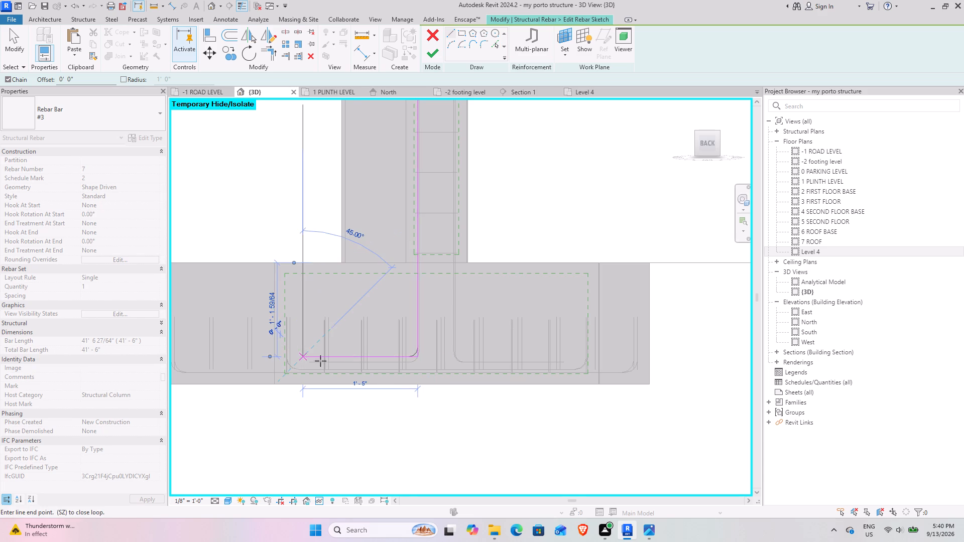
key(Escape)
key(Escape)
Nudge the 1' 5" leg down to about 1' 2 43/64" below the footing's top and finish the sketch.
click(366, 357)
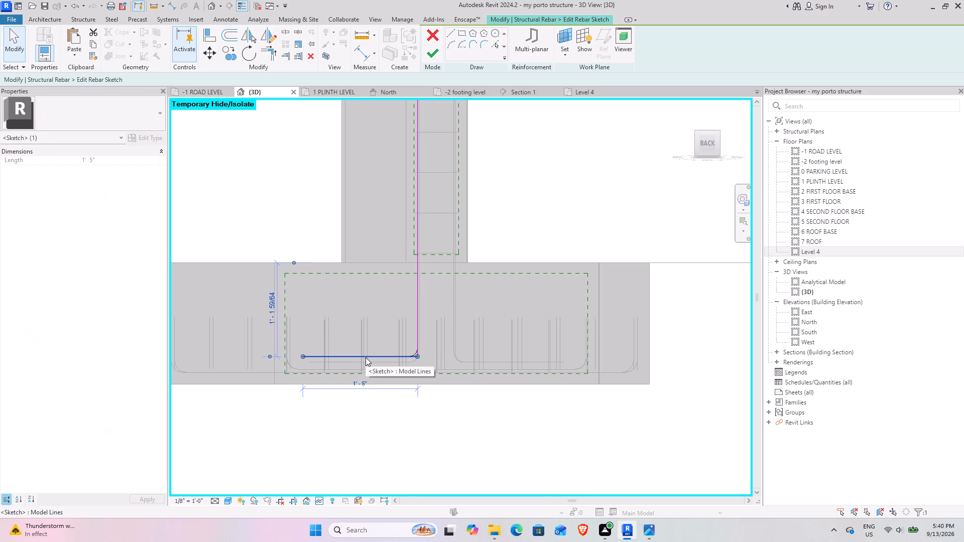
key(Down)
key(Down)
key(Down)
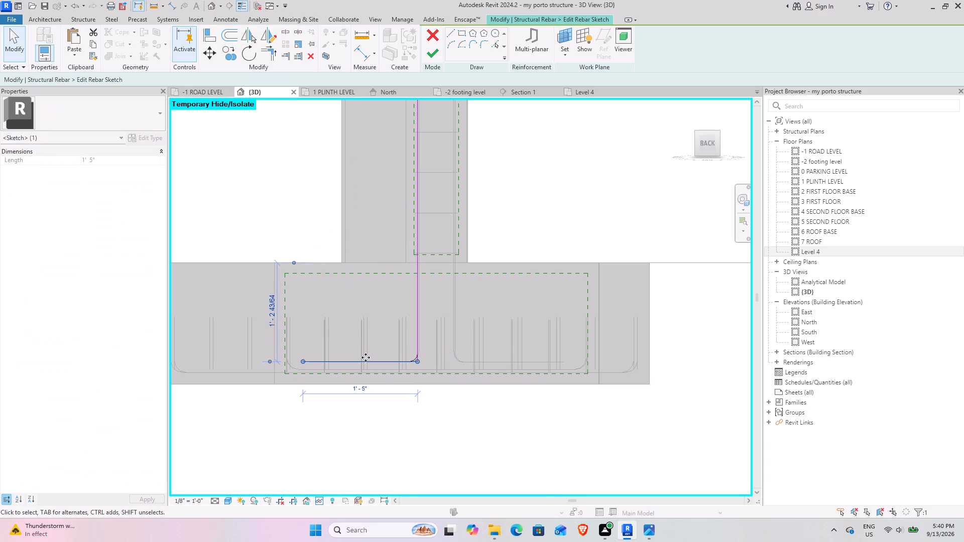
click(436, 58)
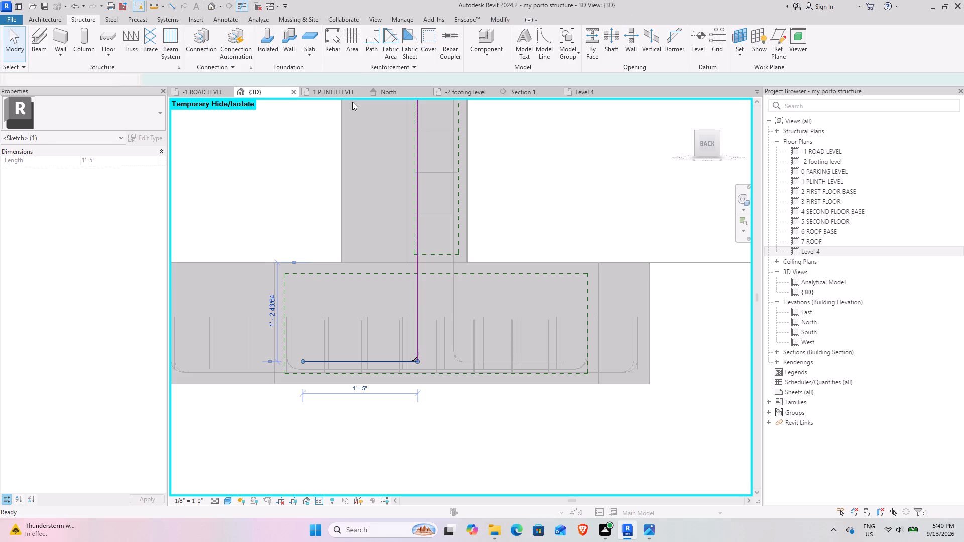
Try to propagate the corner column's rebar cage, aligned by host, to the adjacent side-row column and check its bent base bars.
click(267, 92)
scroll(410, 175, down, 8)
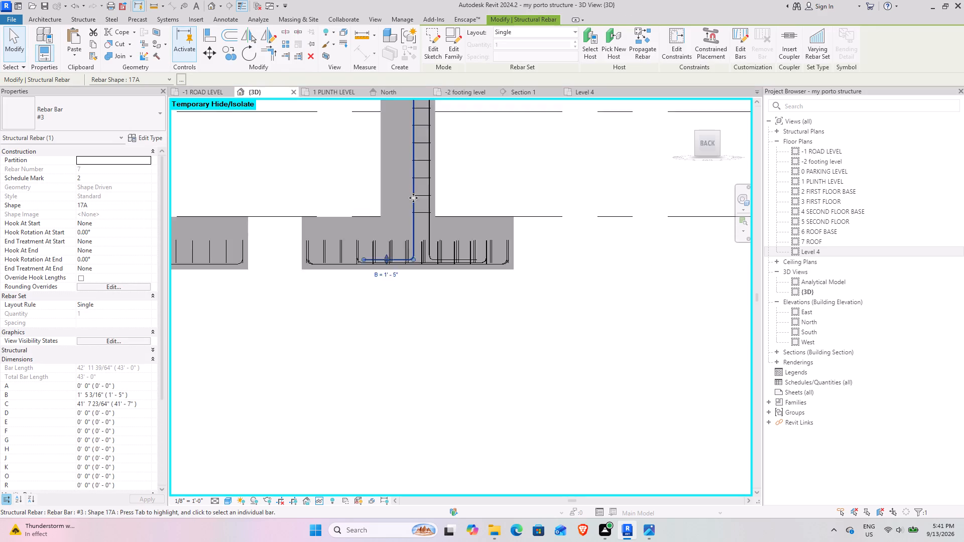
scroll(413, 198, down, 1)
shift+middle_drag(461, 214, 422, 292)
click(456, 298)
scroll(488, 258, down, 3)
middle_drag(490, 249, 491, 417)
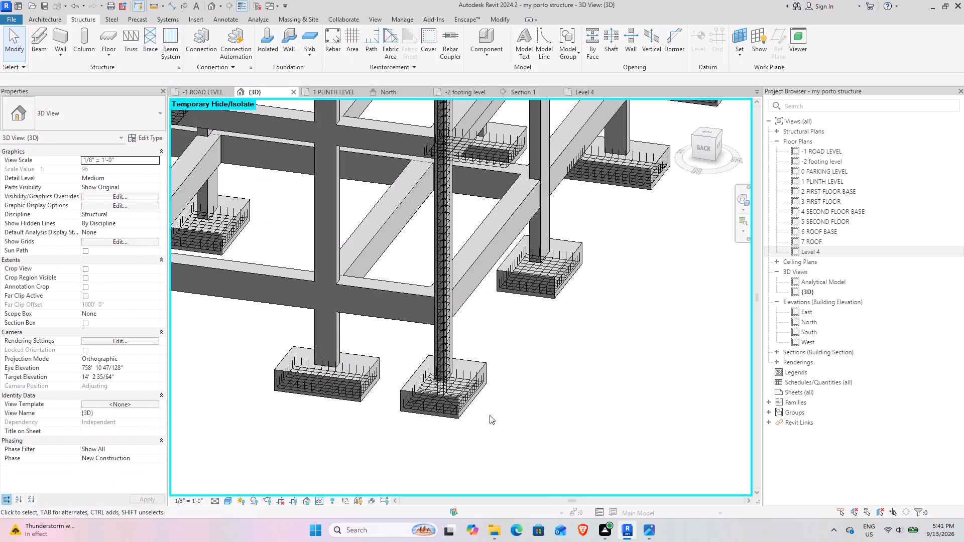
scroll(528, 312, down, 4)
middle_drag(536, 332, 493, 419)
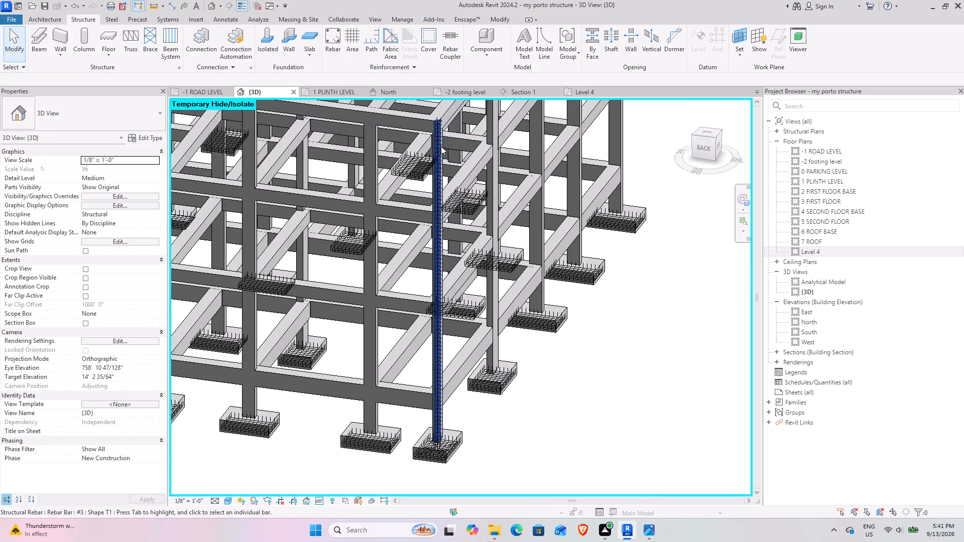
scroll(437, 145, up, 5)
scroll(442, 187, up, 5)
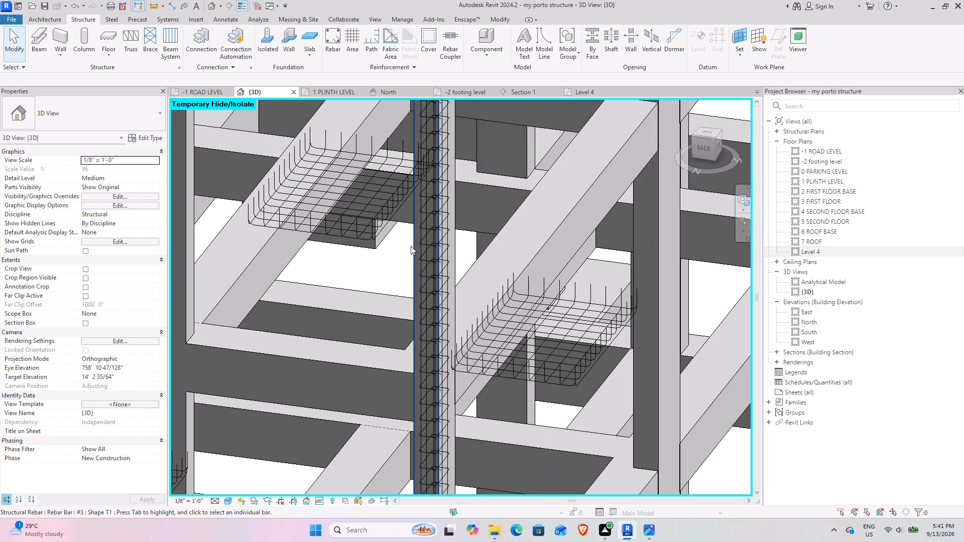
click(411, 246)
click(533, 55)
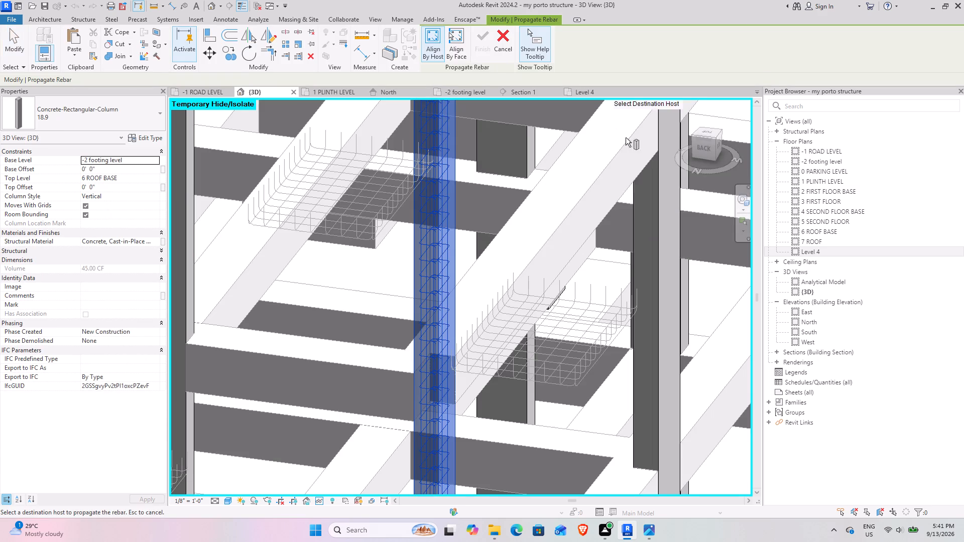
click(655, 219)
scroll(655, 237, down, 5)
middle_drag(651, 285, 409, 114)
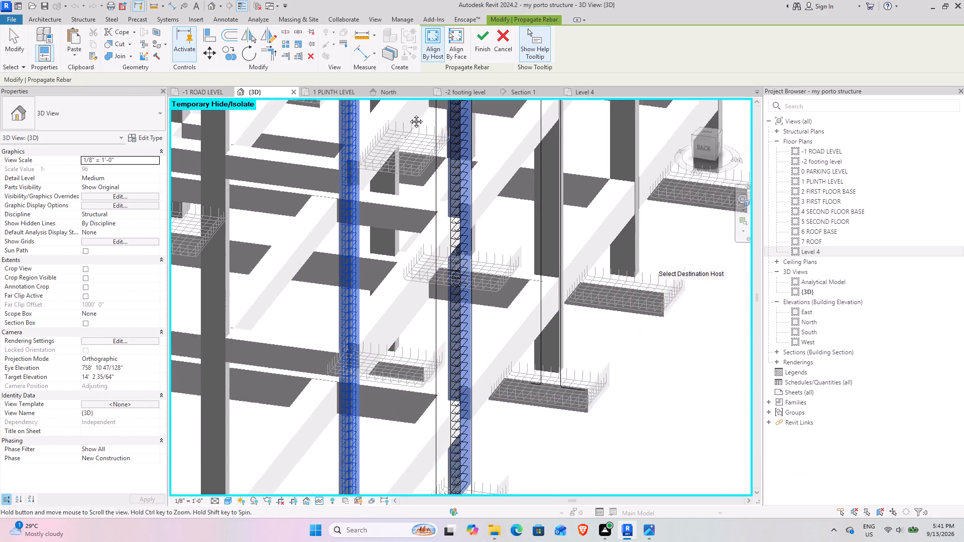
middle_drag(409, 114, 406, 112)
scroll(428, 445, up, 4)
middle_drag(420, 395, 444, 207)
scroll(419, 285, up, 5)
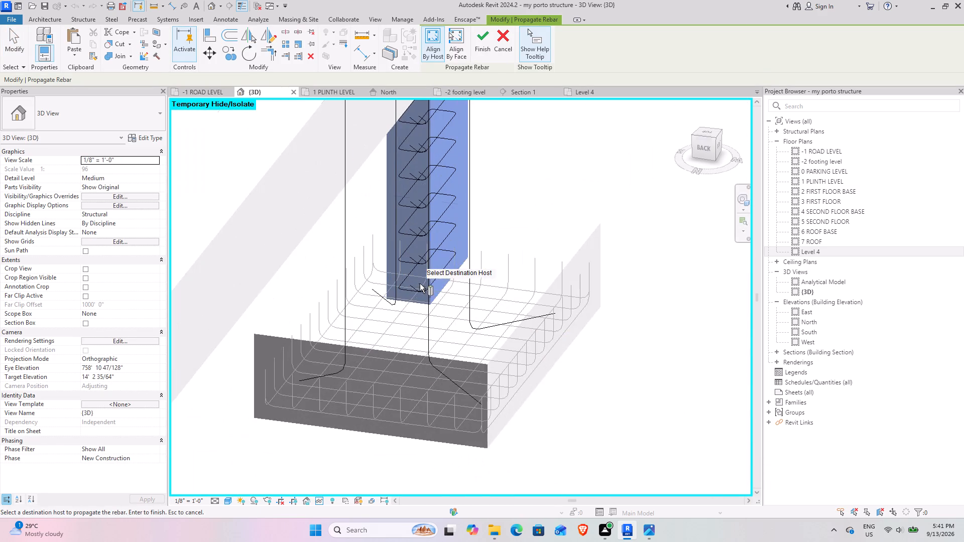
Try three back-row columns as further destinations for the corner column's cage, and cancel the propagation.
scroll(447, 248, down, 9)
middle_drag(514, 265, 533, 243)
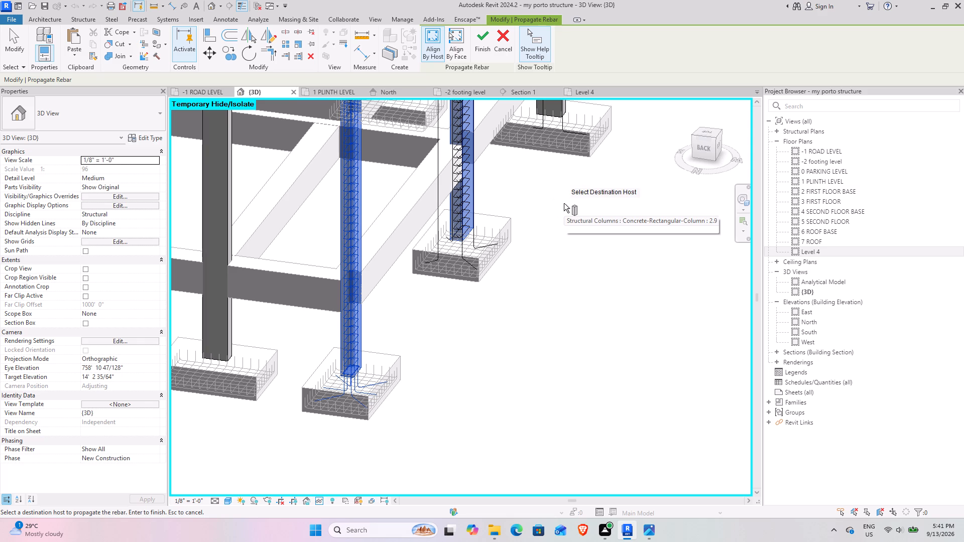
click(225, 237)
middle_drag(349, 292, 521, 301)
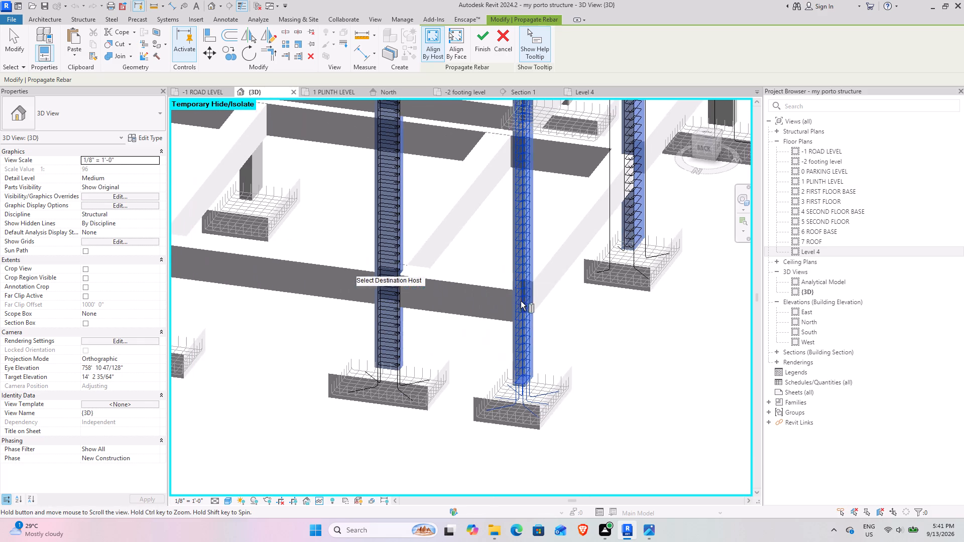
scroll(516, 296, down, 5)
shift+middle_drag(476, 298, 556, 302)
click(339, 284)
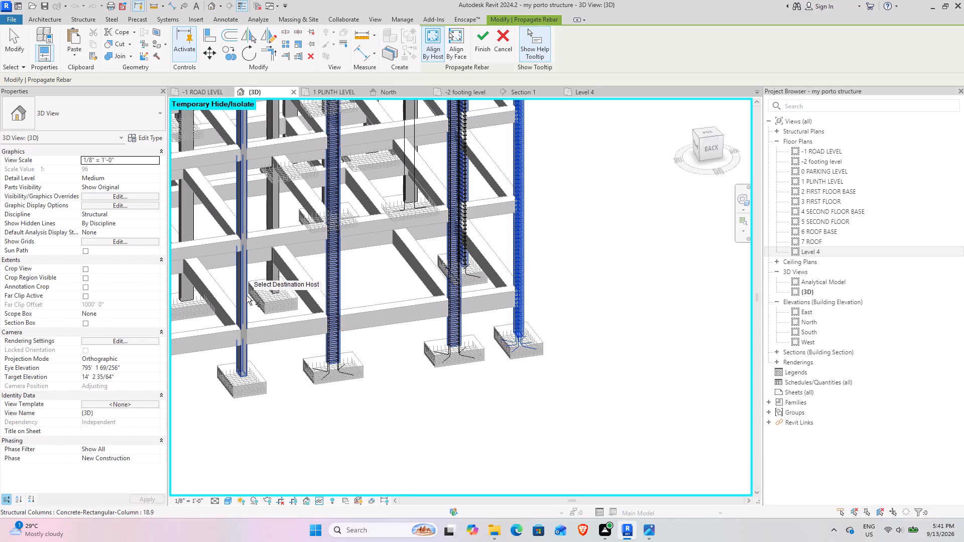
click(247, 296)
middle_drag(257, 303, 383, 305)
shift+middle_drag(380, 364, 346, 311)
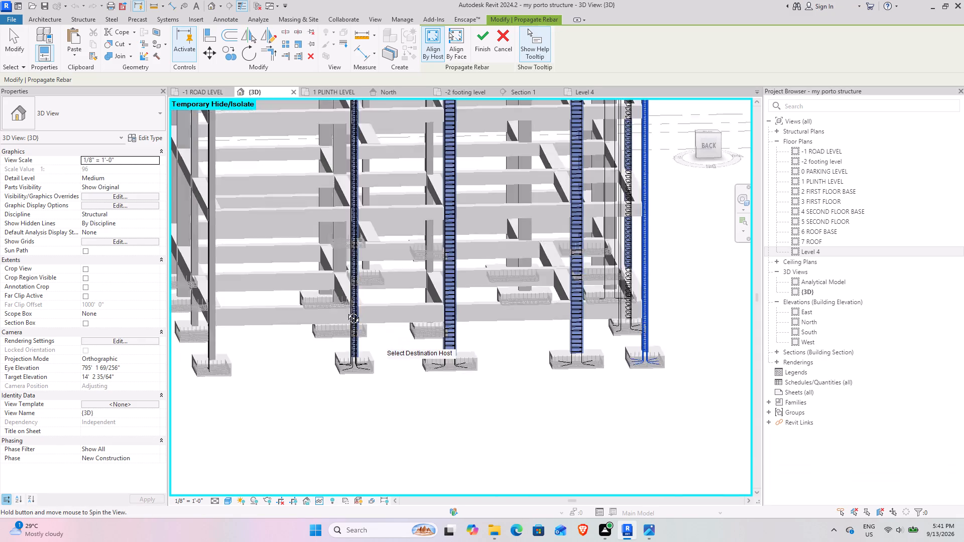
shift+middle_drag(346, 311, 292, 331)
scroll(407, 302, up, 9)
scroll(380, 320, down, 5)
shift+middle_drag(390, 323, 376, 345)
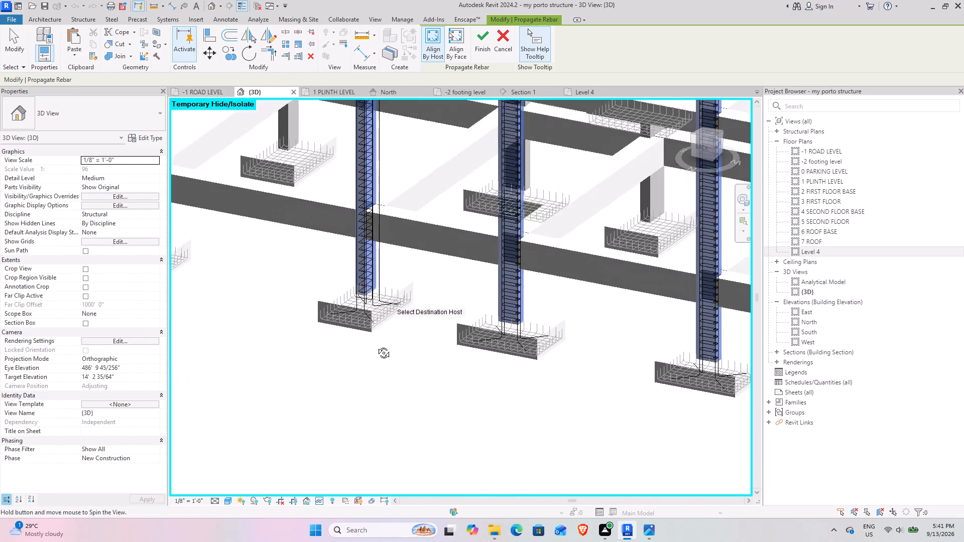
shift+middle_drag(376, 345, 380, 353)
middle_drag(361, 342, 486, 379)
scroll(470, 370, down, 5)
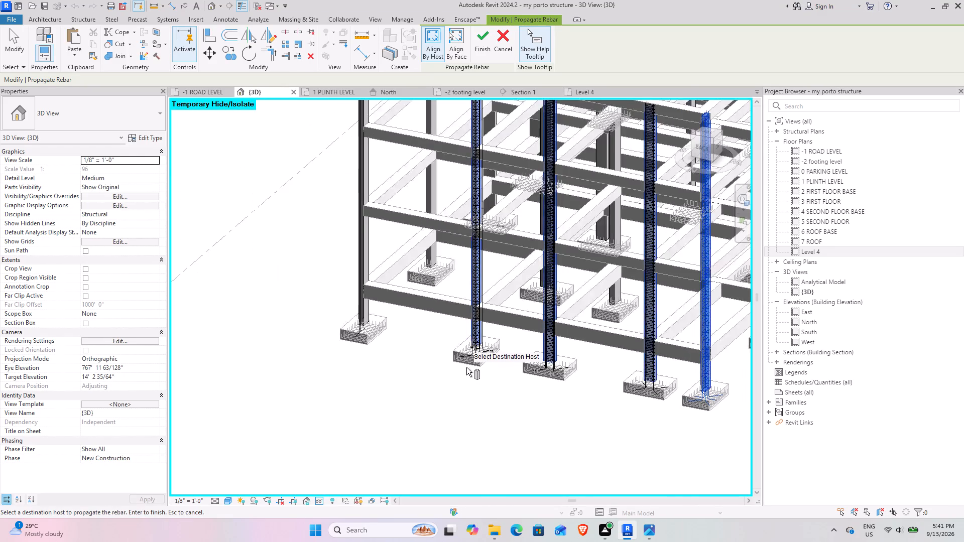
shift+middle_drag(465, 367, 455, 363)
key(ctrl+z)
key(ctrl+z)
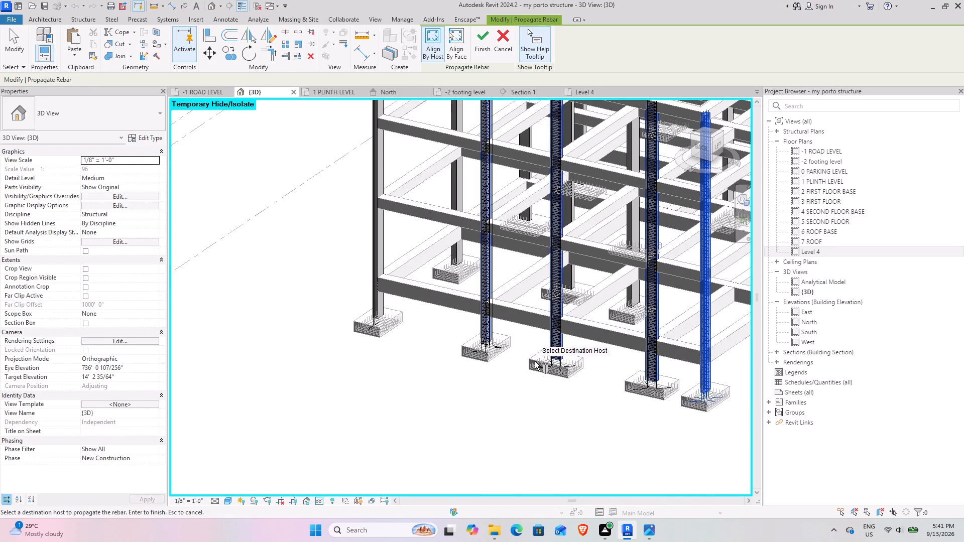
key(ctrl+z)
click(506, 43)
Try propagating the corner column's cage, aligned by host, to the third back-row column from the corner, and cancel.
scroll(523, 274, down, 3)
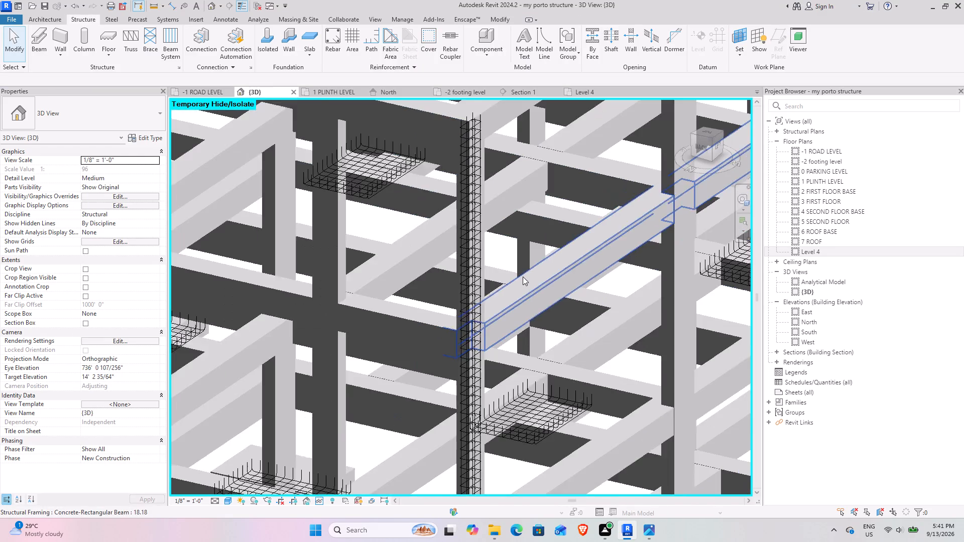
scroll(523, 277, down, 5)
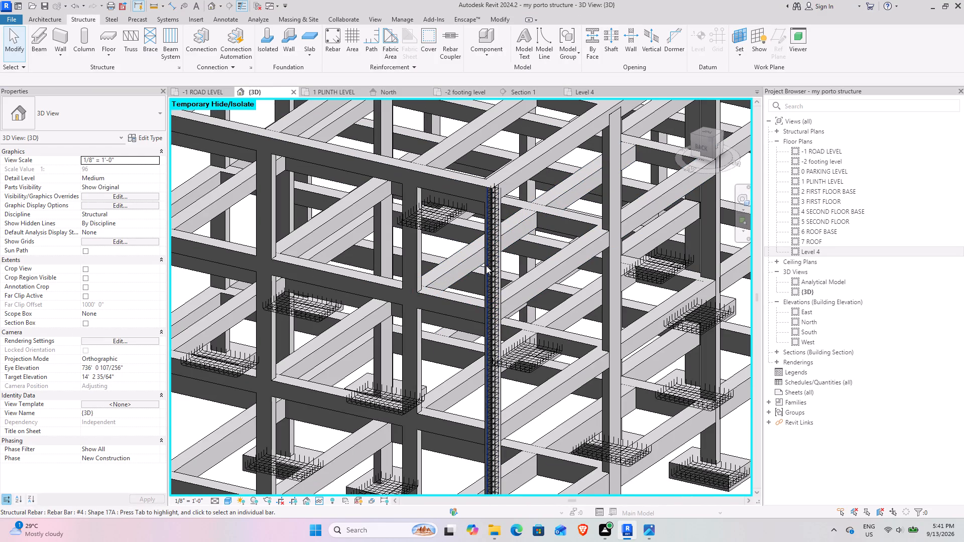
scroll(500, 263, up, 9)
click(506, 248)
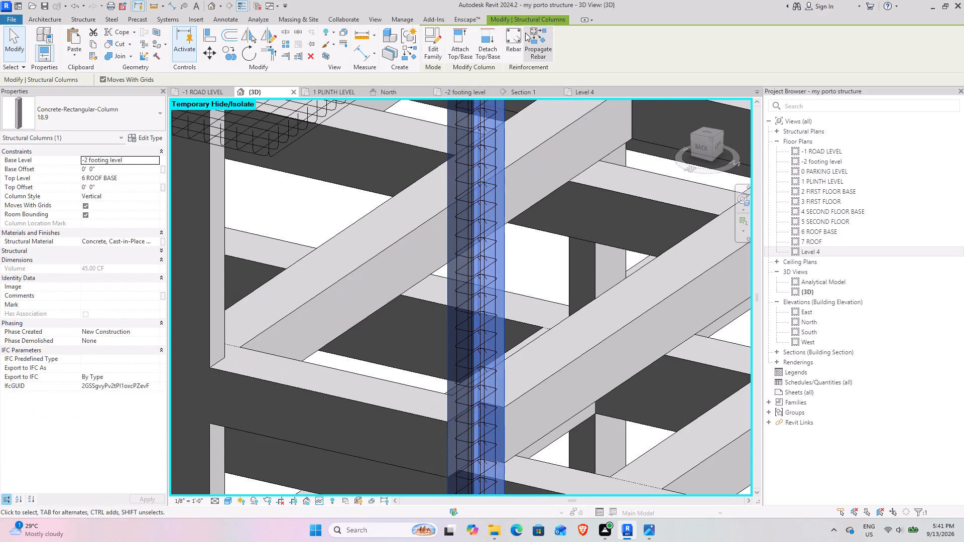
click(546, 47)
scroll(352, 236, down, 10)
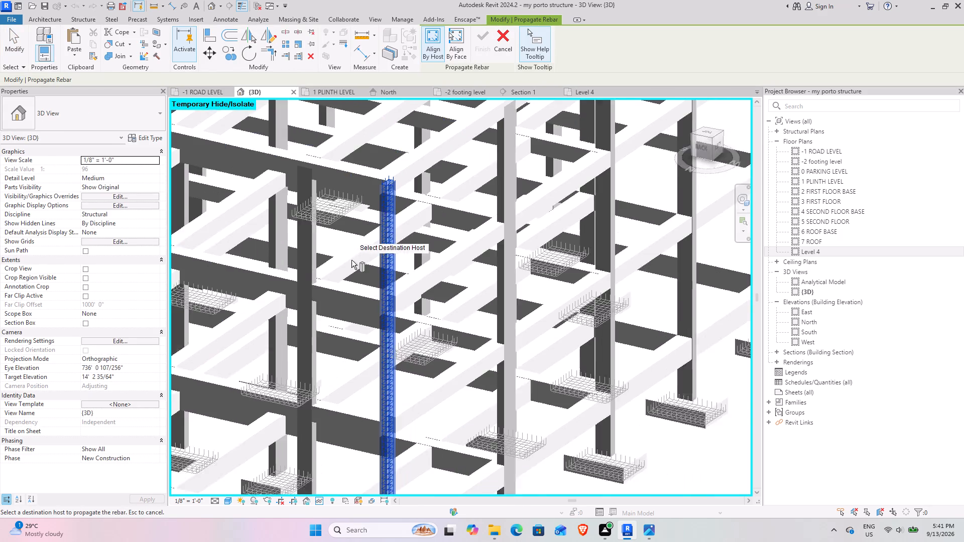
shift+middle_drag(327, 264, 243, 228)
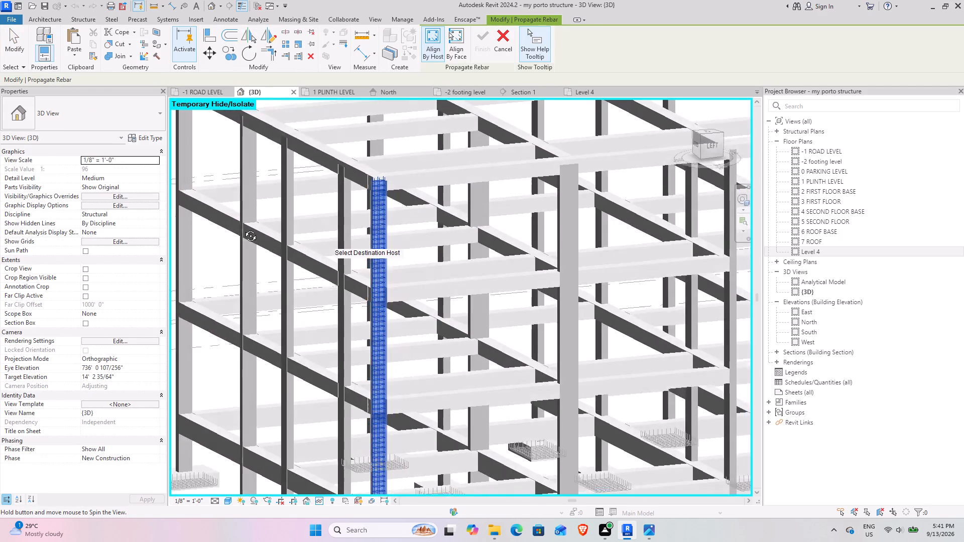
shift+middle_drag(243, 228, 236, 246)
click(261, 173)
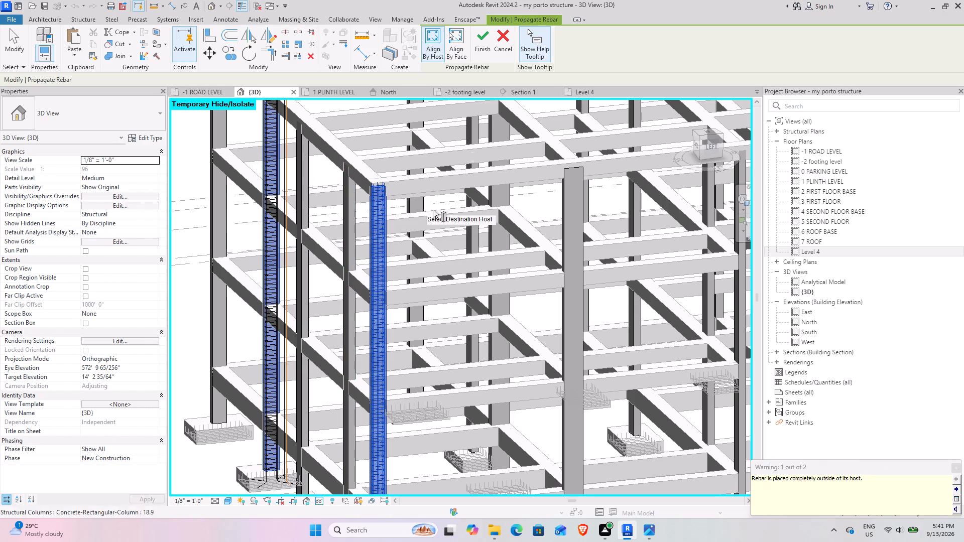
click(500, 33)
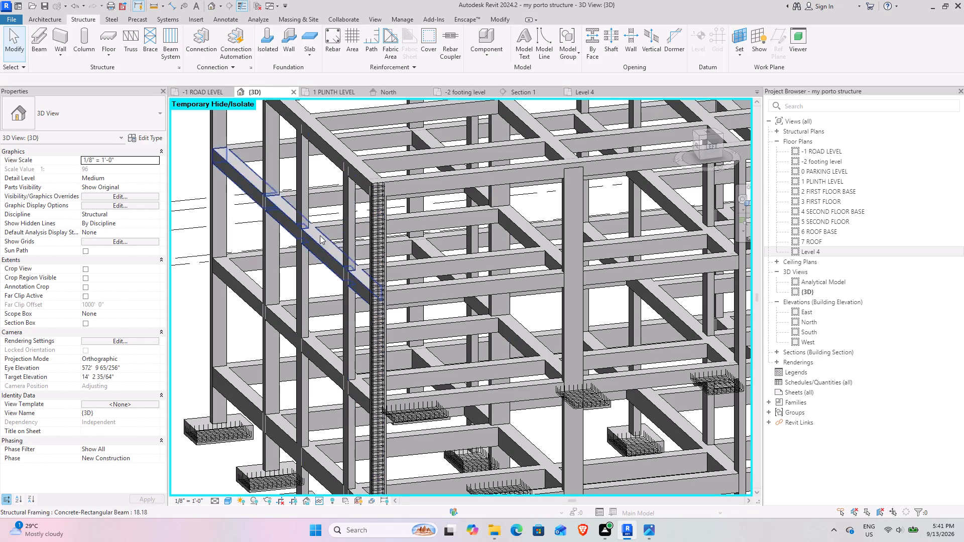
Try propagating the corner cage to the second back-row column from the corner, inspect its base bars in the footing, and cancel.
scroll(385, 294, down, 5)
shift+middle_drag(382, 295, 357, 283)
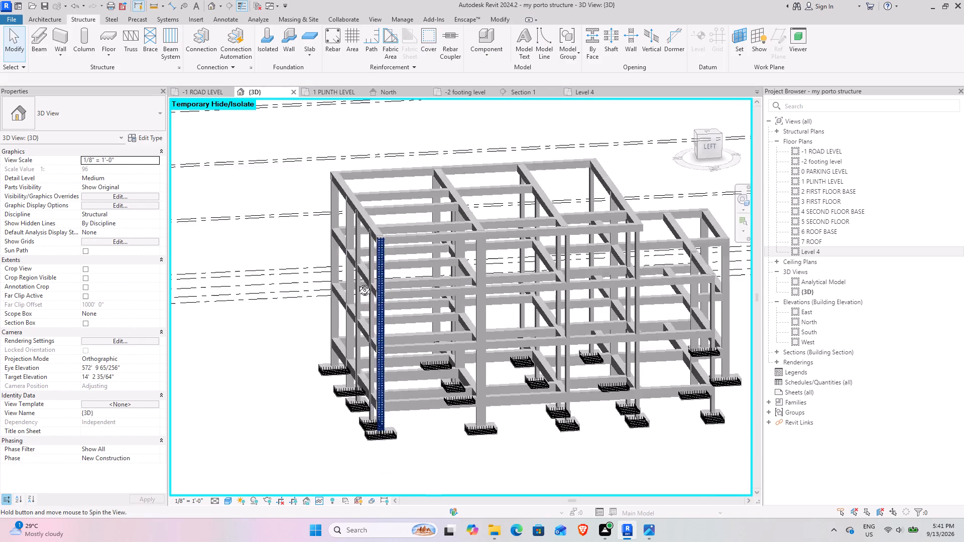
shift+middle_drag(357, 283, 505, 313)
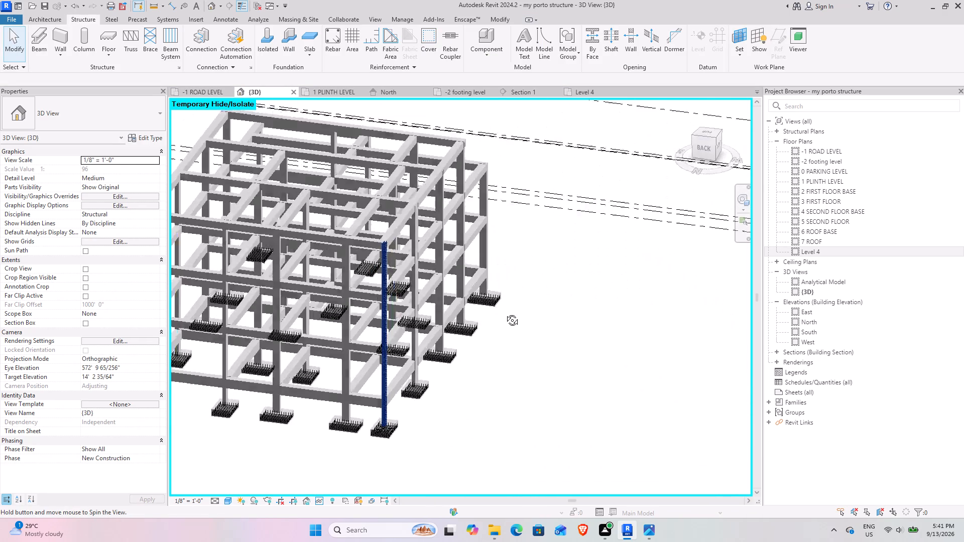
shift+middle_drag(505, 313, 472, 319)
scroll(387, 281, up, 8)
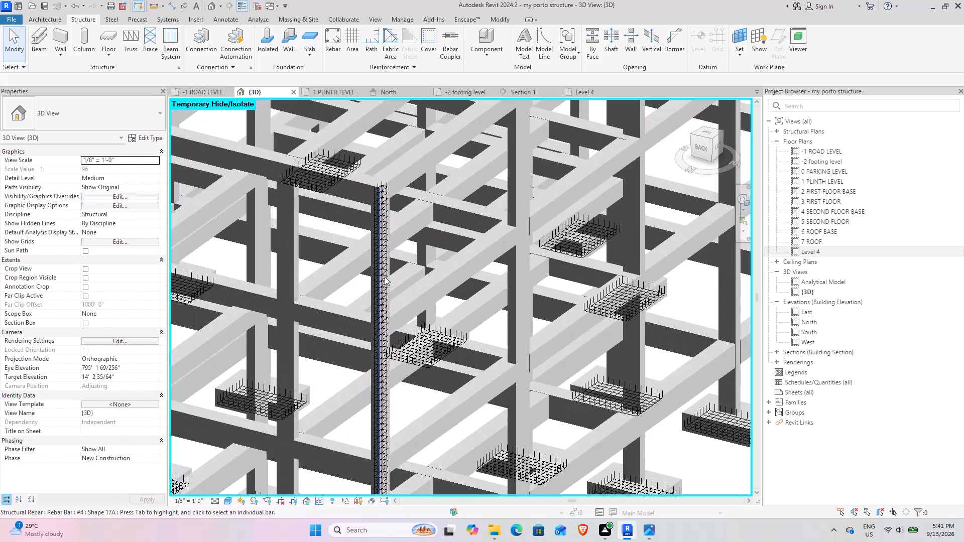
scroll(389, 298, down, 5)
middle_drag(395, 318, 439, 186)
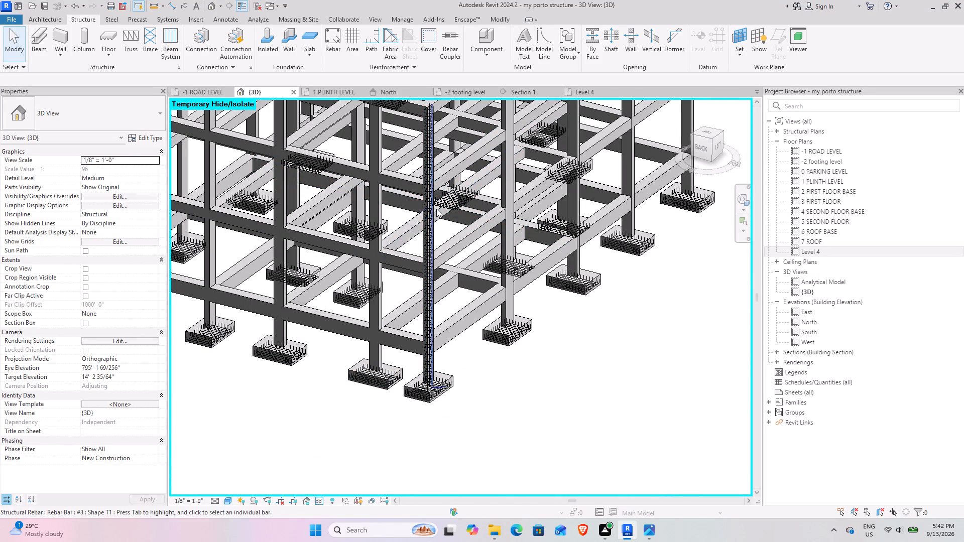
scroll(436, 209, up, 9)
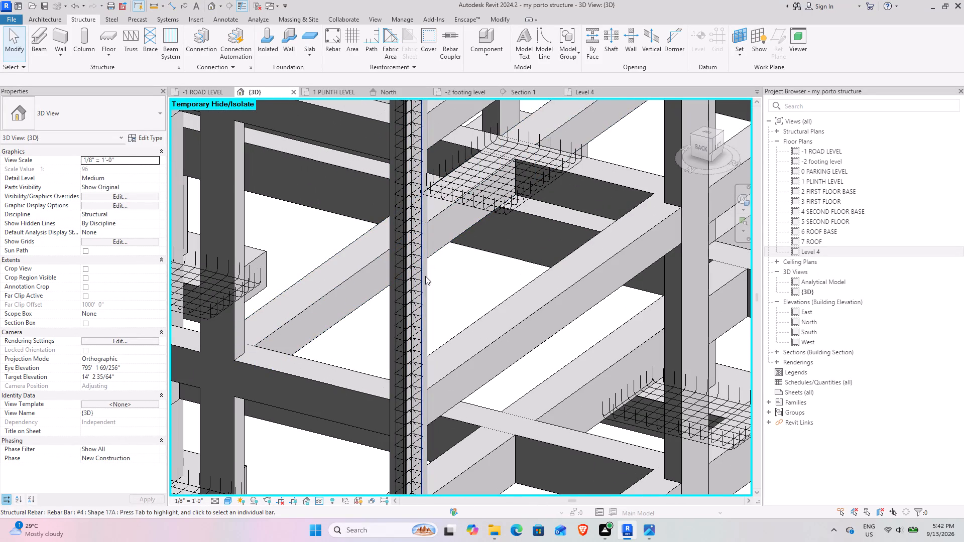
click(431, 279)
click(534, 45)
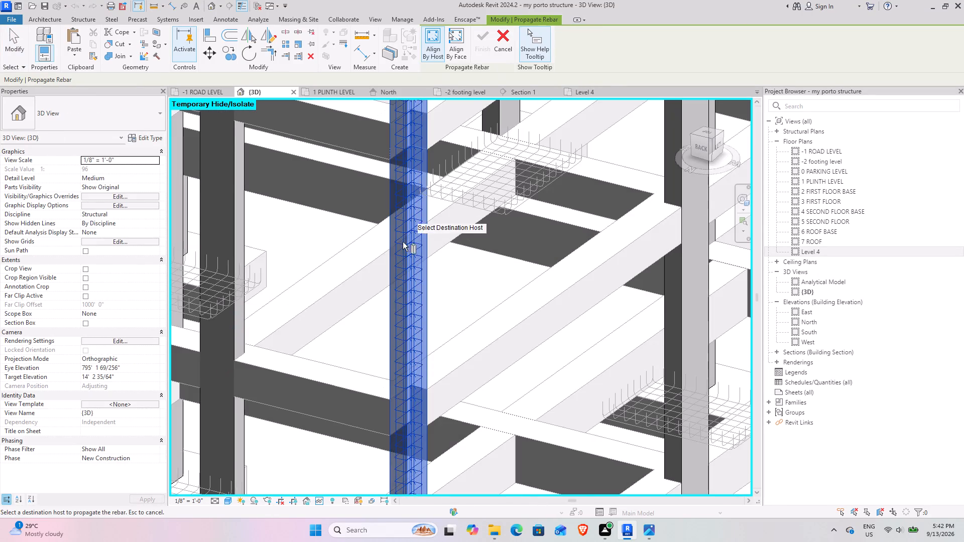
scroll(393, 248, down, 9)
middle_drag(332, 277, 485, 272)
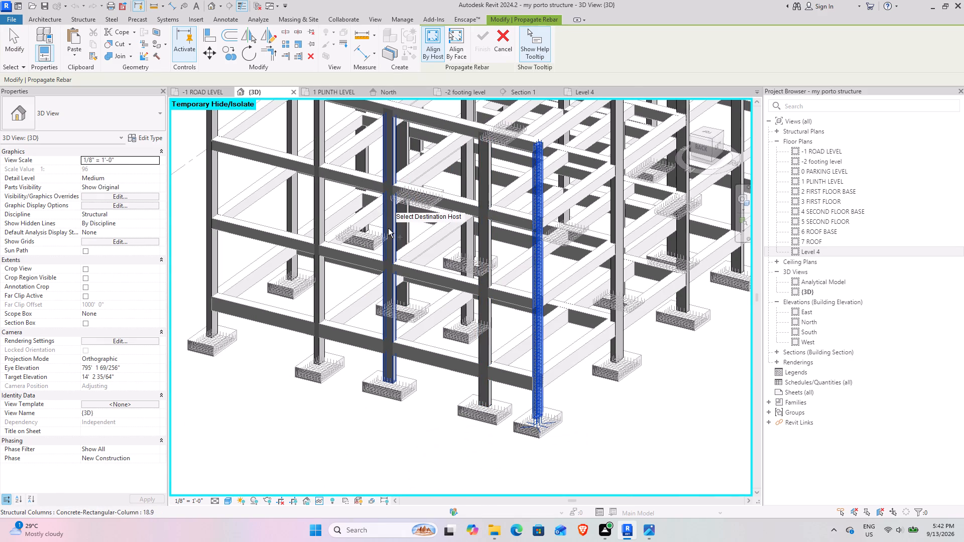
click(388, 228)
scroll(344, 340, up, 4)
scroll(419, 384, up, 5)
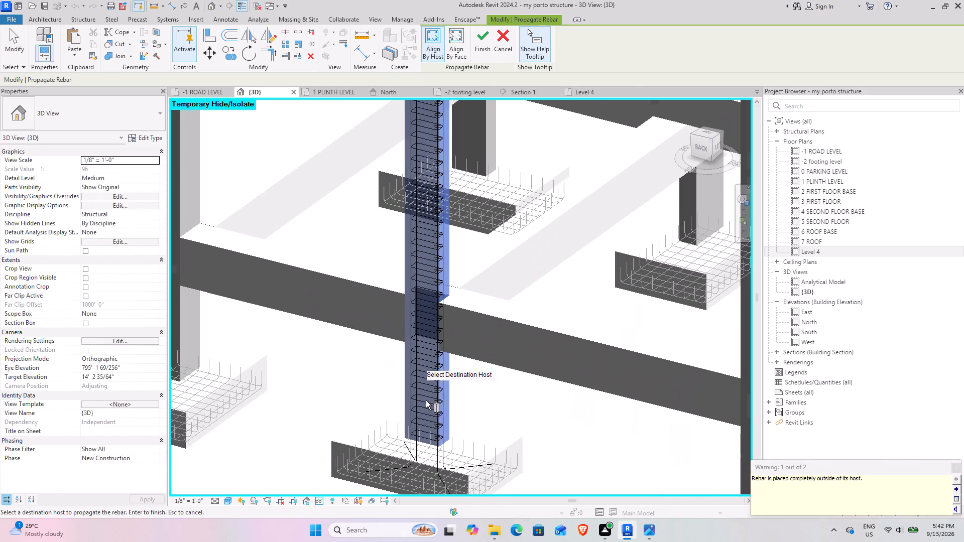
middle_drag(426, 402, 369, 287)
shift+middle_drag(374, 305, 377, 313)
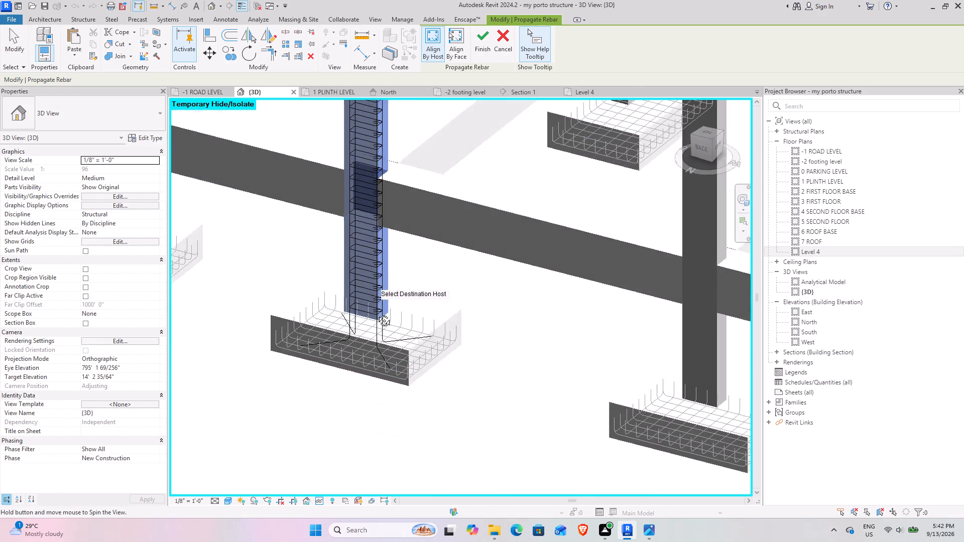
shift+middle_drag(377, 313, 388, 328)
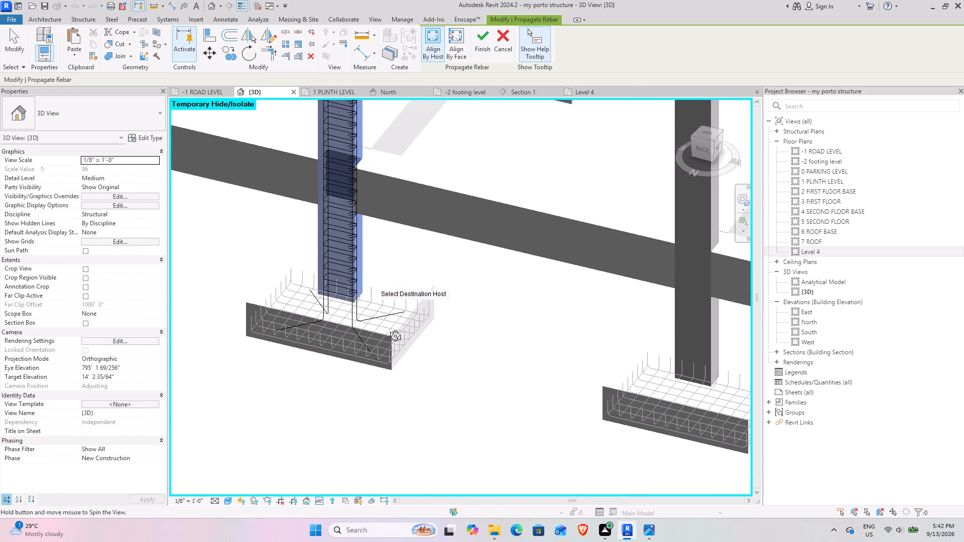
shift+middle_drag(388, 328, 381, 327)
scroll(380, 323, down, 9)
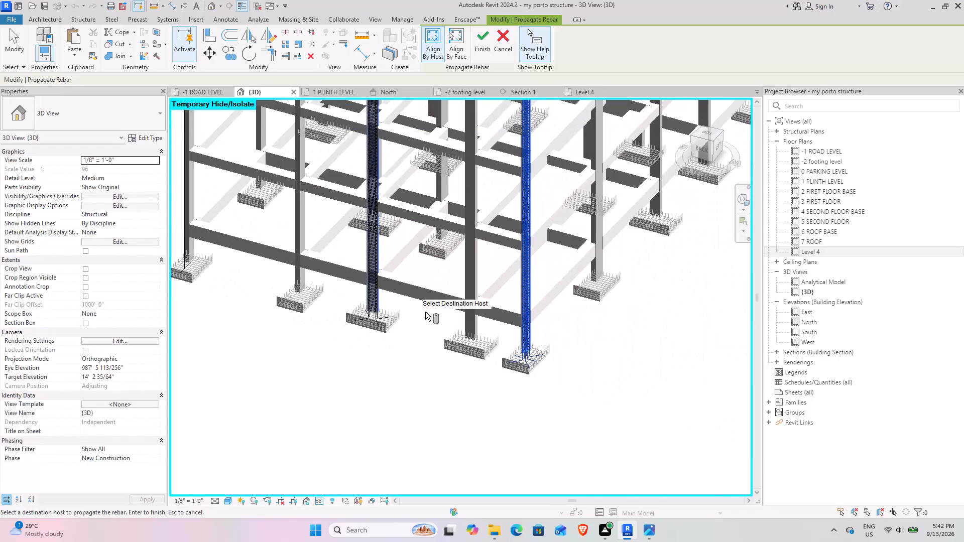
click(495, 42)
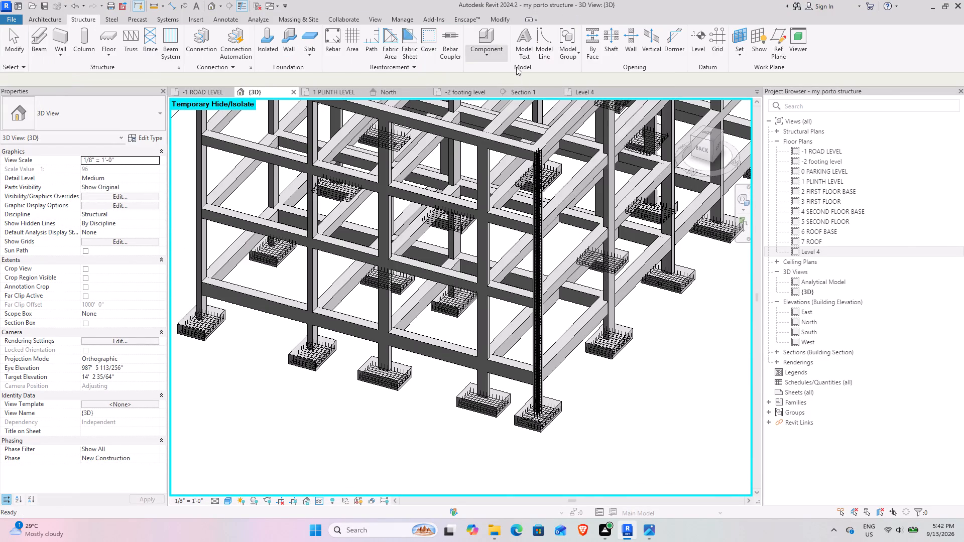
Undo the most recent sketch edits to the bent bars at the corner column's base in its footing.
scroll(545, 416, up, 4)
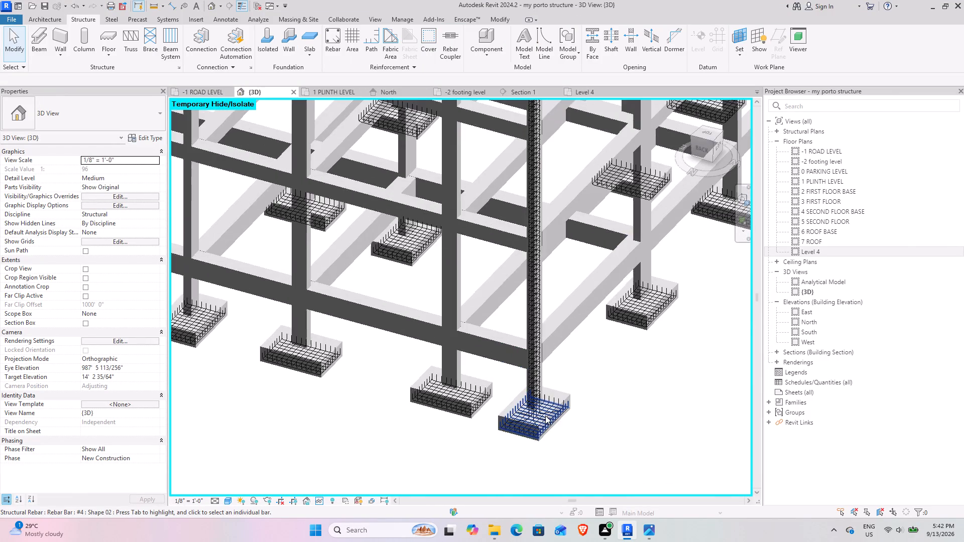
scroll(545, 416, up, 10)
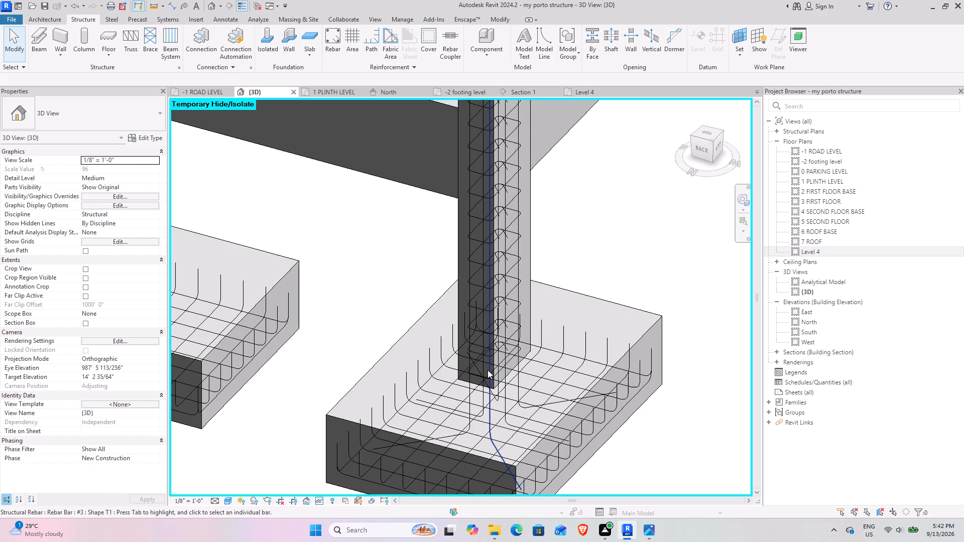
key(ctrl+z)
key(ctrl+z)
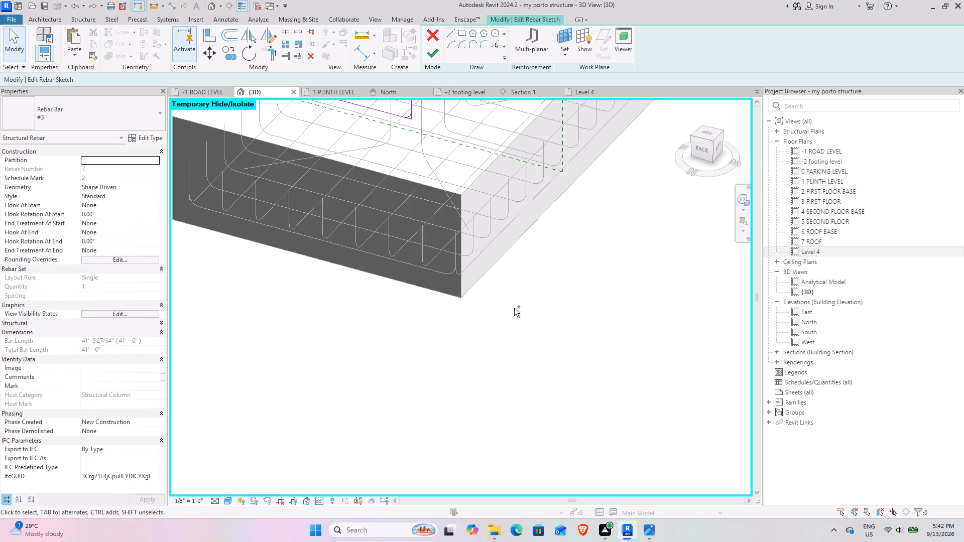
key(ctrl+z)
key(ctrl+z)
key(ctrl+z)
key(ctrl+z)
key(ctrl+z)
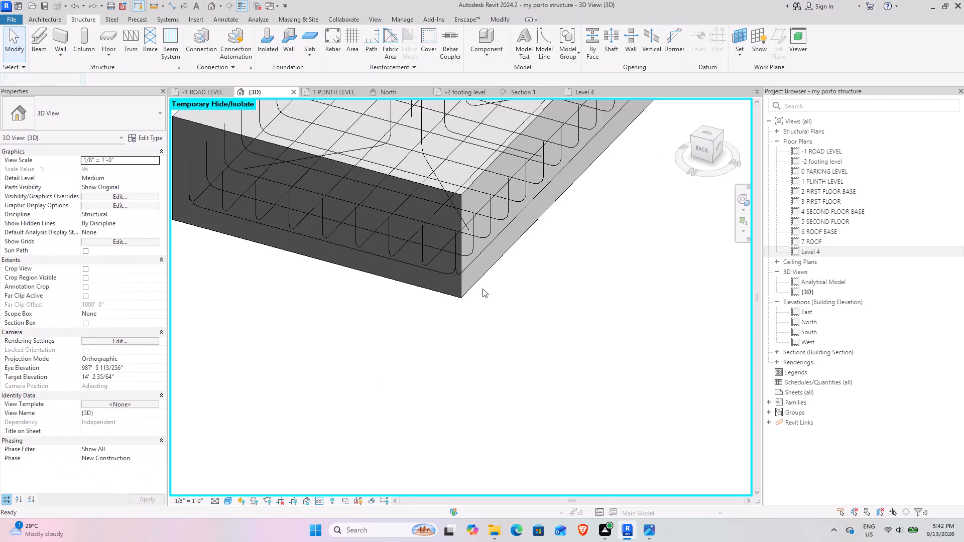
key(ctrl+z)
key(ctrl+z)
key(ctrl+z)
key(ctrl+z)
key(ctrl+z)
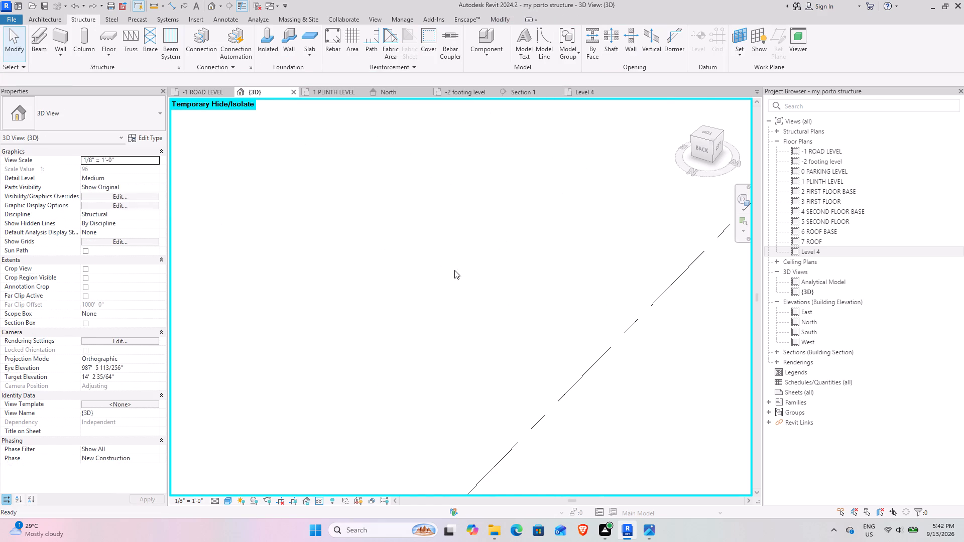
Undo the remaining base-bar bends in the corner footing, back to straight vertical bars in the column.
scroll(454, 270, down, 16)
scroll(545, 314, up, 5)
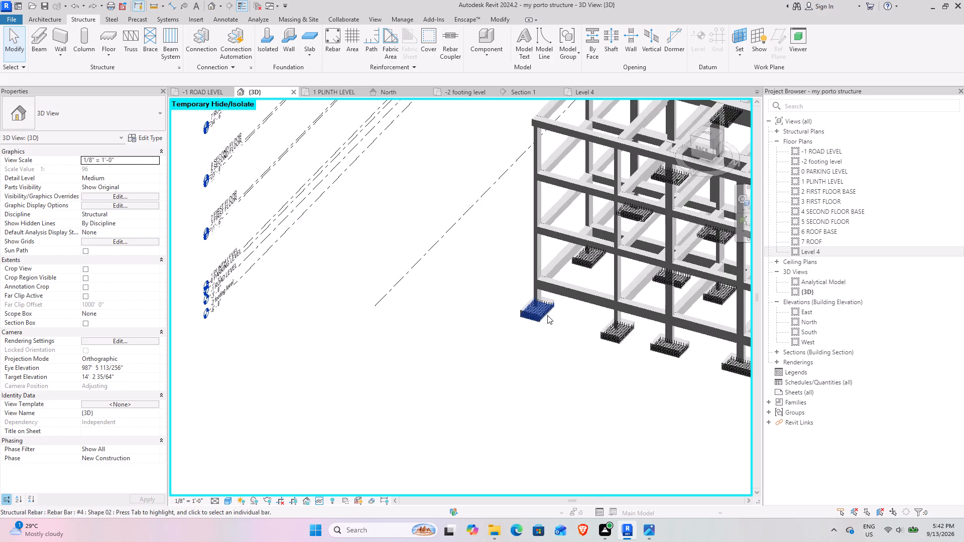
scroll(588, 319, down, 5)
middle_drag(635, 317, 443, 279)
scroll(507, 299, up, 9)
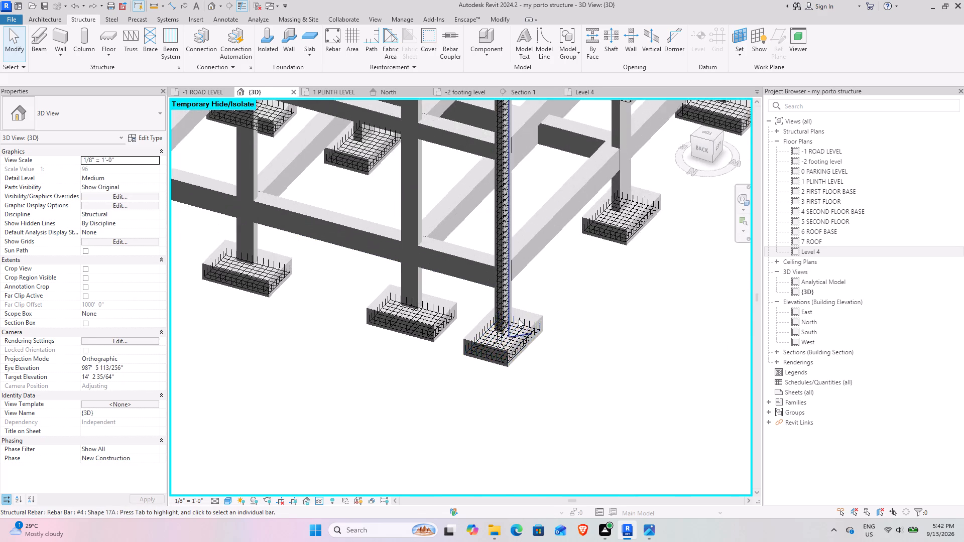
scroll(519, 319, up, 11)
key(ctrl+z)
key(ctrl+z)
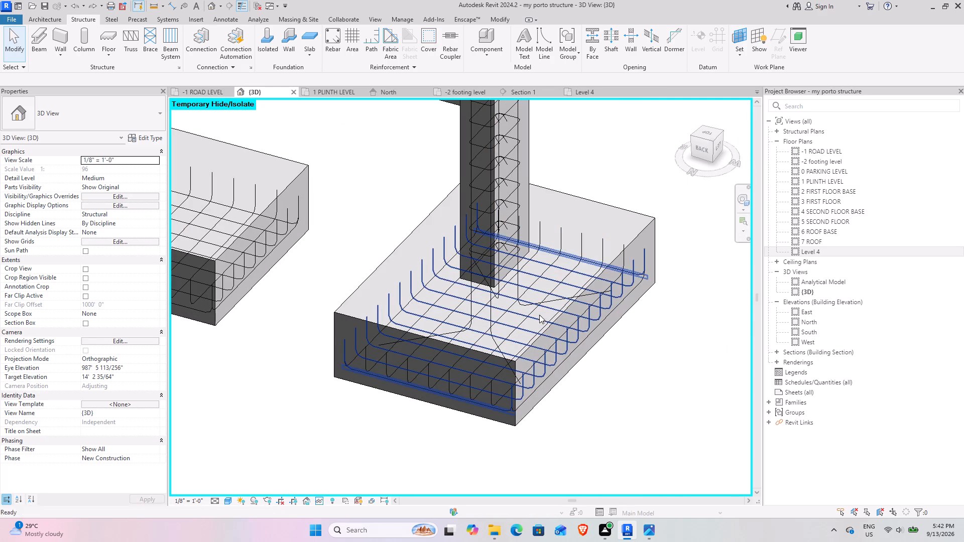
key(ctrl+z)
key(ctrl+z)
key(ctrl+z)
key(ctrl+z)
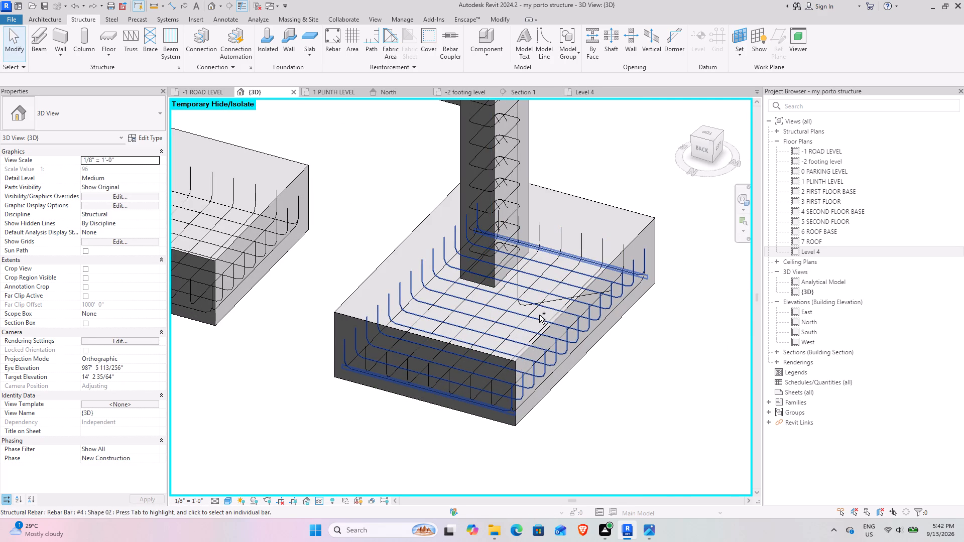
key(ctrl+z)
key(ctrl+z)
key(ctrl+z)
key(ctrl+z)
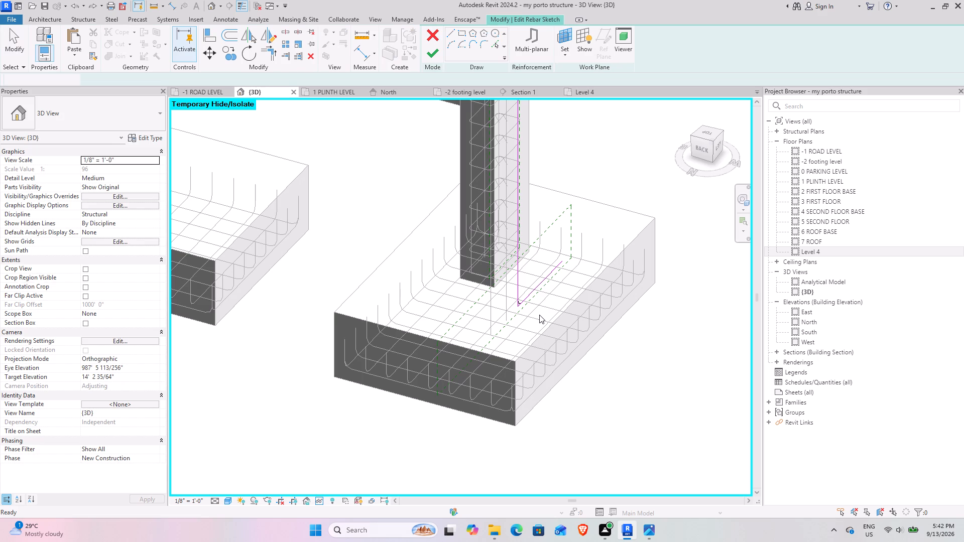
key(ctrl+z)
key(ctrl+z)
key(ctrl+z)
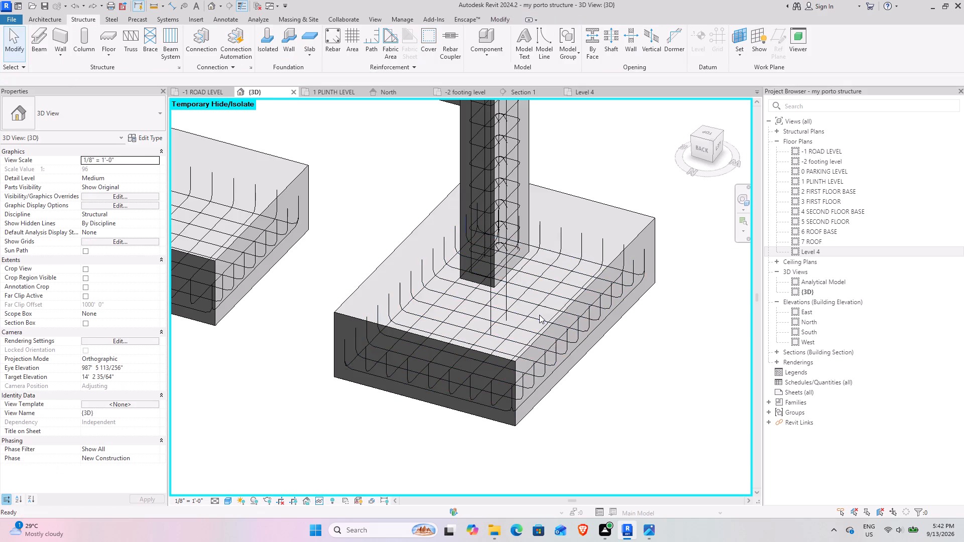
key(ctrl+z)
Start propagating the corner column's rebar cage, aligned by host, to the first two back-row columns beside it.
scroll(470, 270, down, 9)
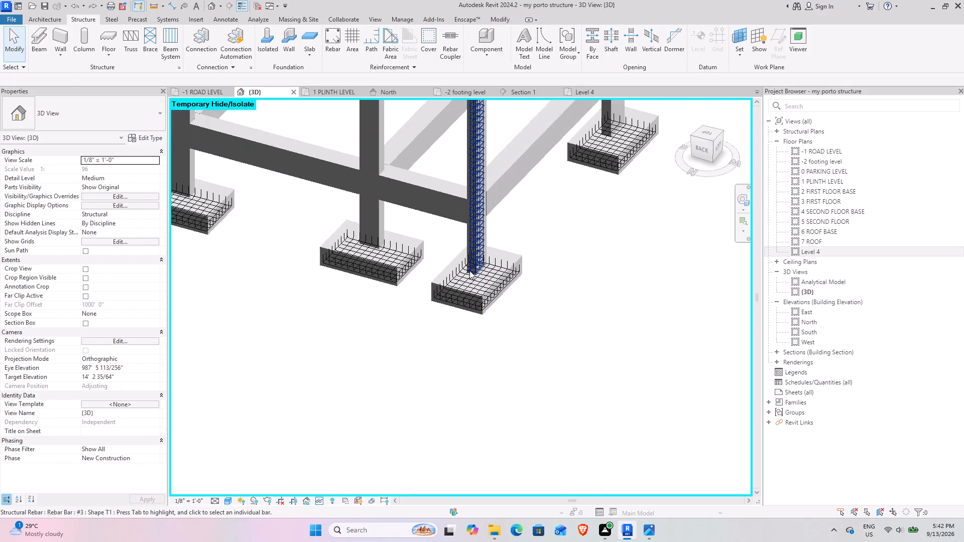
scroll(469, 270, down, 5)
middle_drag(469, 273, 465, 379)
scroll(447, 211, up, 5)
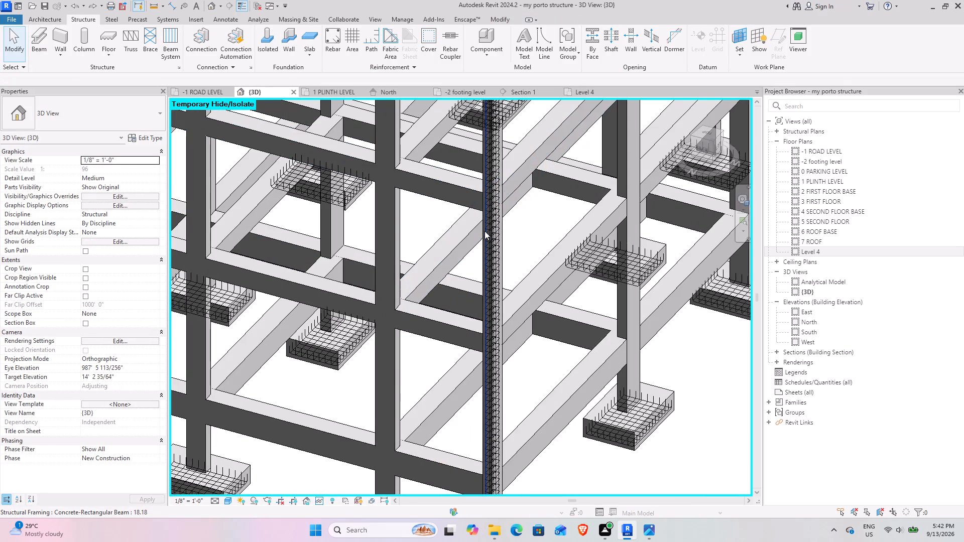
click(506, 253)
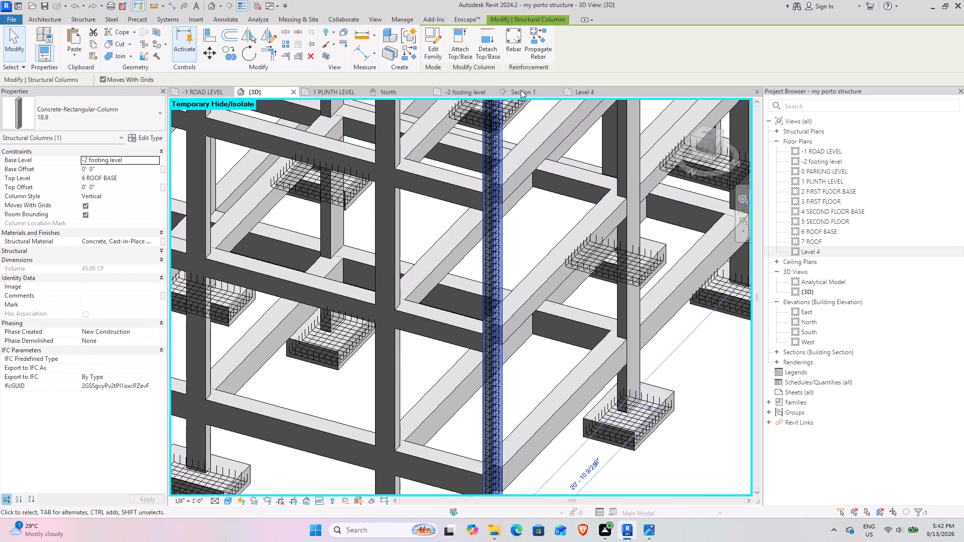
click(548, 42)
click(394, 258)
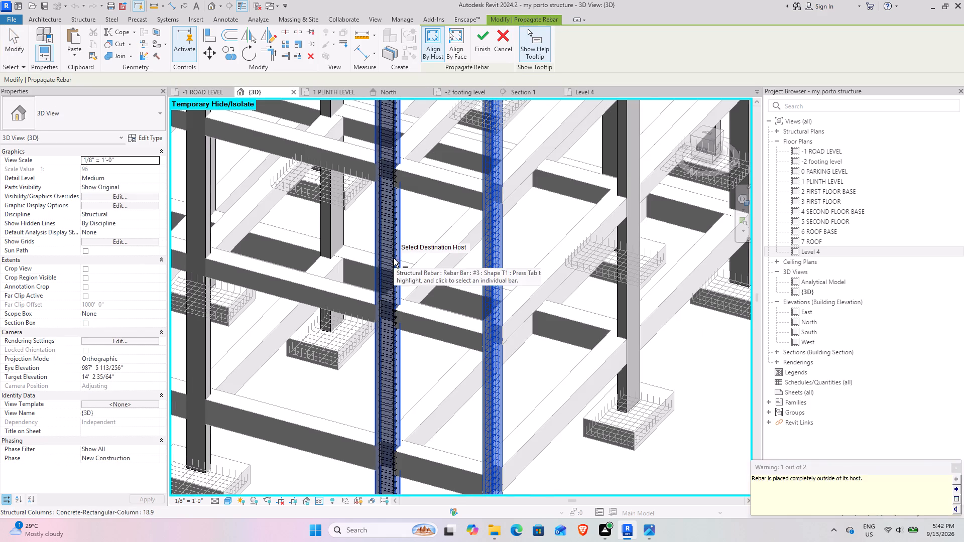
scroll(393, 264, down, 4)
middle_drag(391, 278, 486, 248)
scroll(468, 345, up, 5)
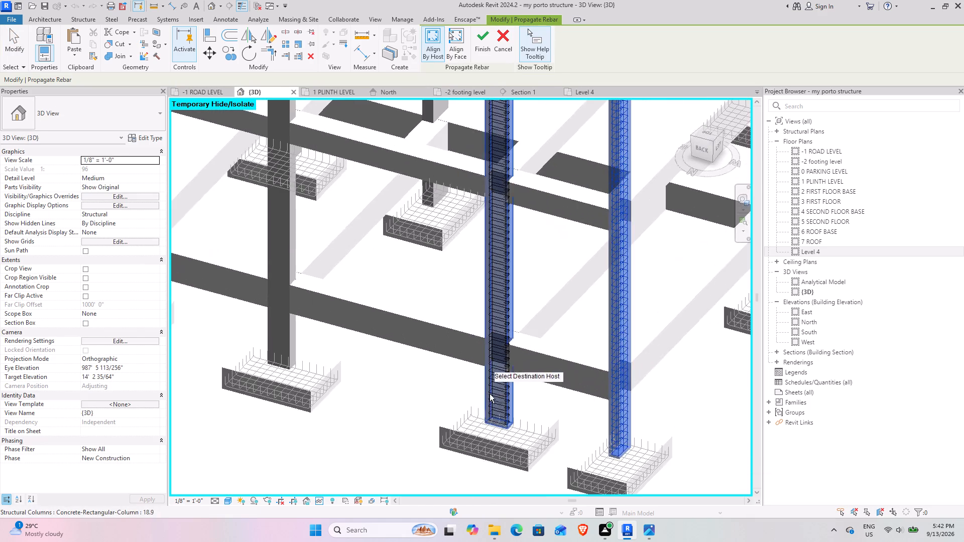
scroll(491, 395, up, 9)
scroll(533, 402, down, 4)
middle_drag(572, 383, 329, 299)
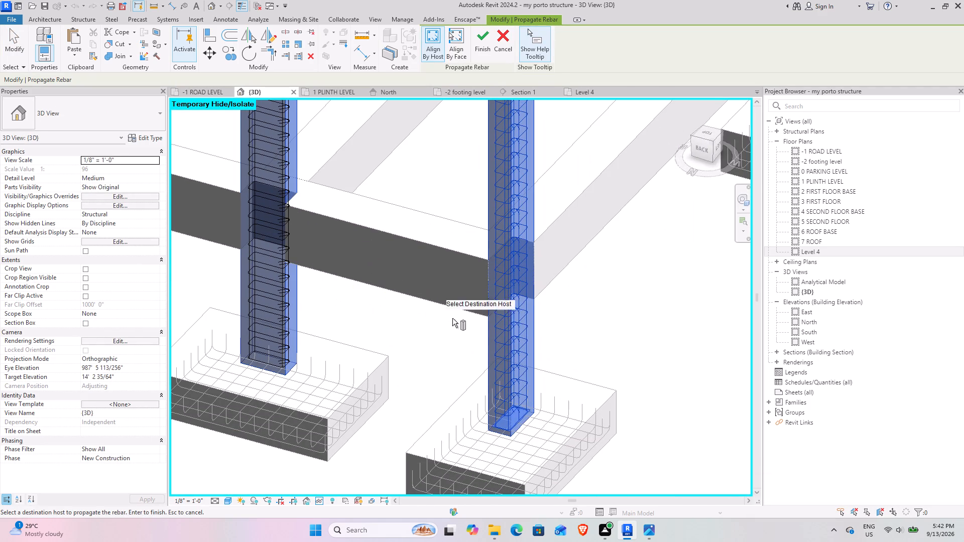
middle_drag(290, 296, 633, 434)
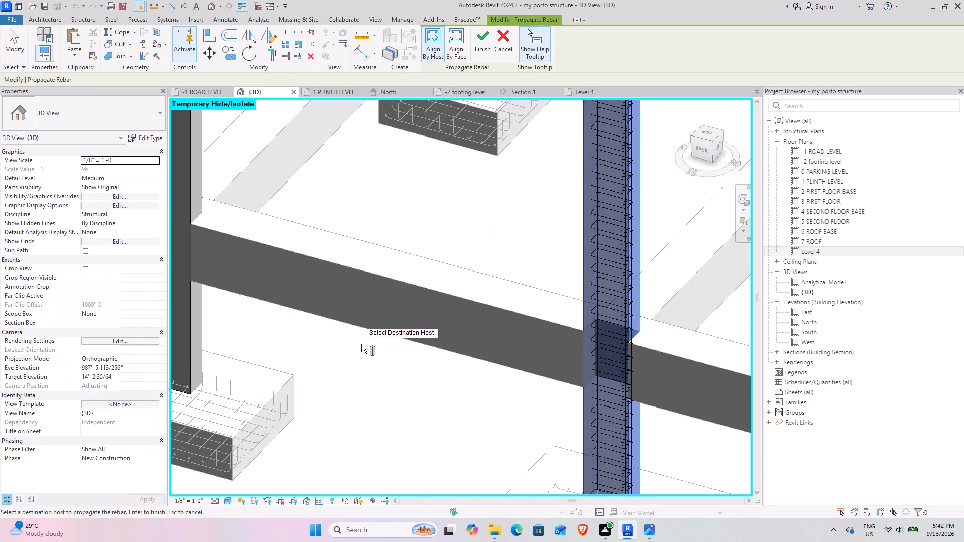
middle_drag(371, 348, 657, 394)
click(477, 351)
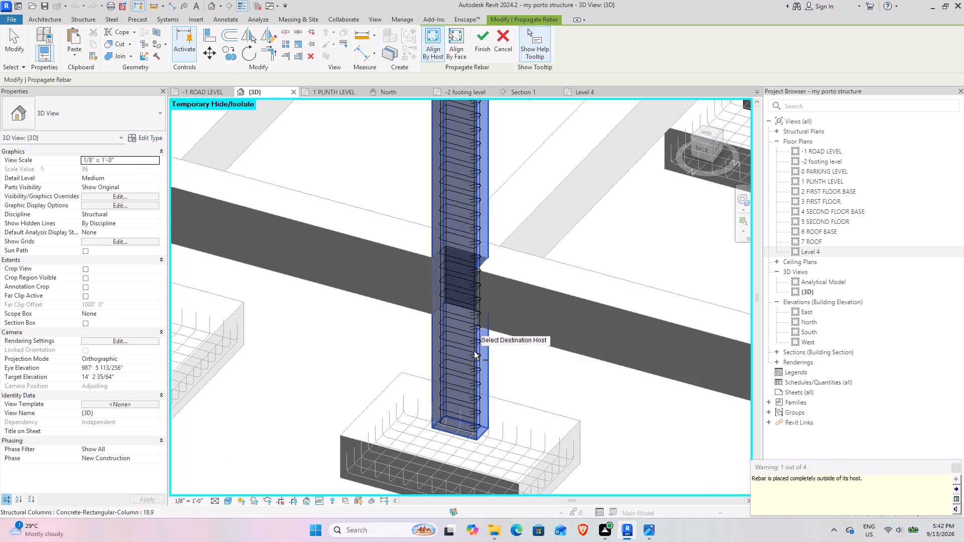
Add the third back-row column from the source and the back row's far corner column as propagation destinations.
scroll(457, 353, down, 4)
middle_drag(436, 365, 543, 388)
click(386, 244)
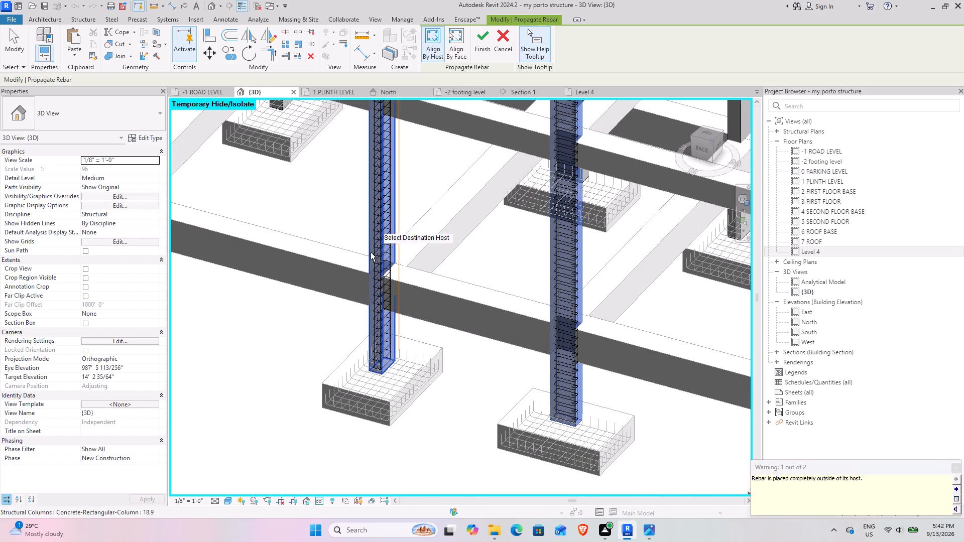
scroll(305, 289, down, 4)
shift+middle_drag(301, 303, 416, 325)
middle_drag(364, 351, 500, 208)
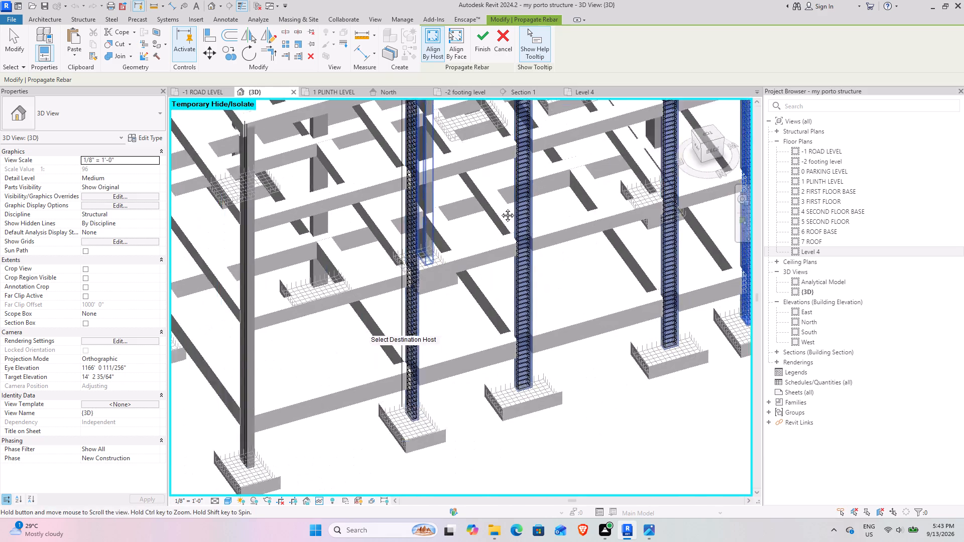
middle_drag(500, 208, 515, 194)
scroll(327, 359, up, 4)
click(333, 330)
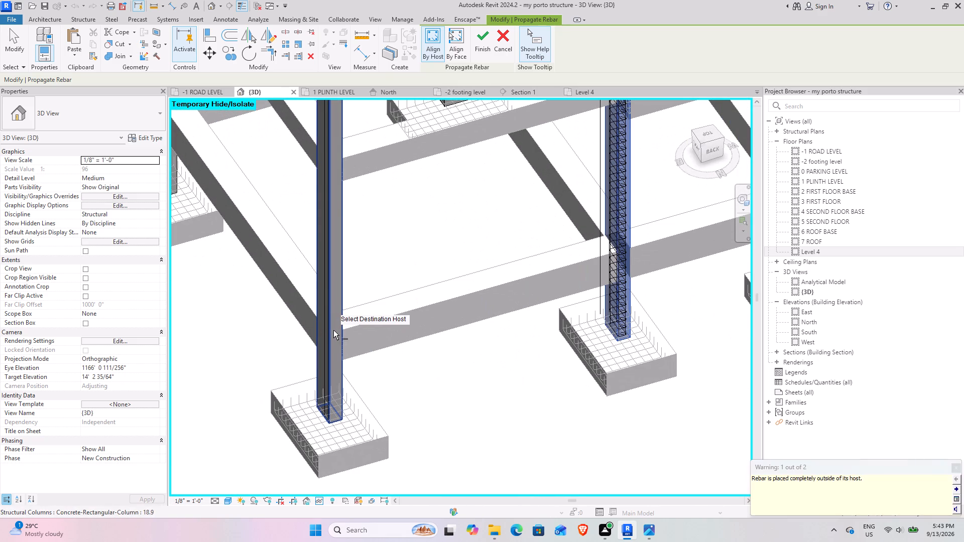
Add the two columns following the far back corner along the building's right side as rebar destinations.
scroll(333, 330, down, 4)
shift+middle_drag(306, 325, 397, 292)
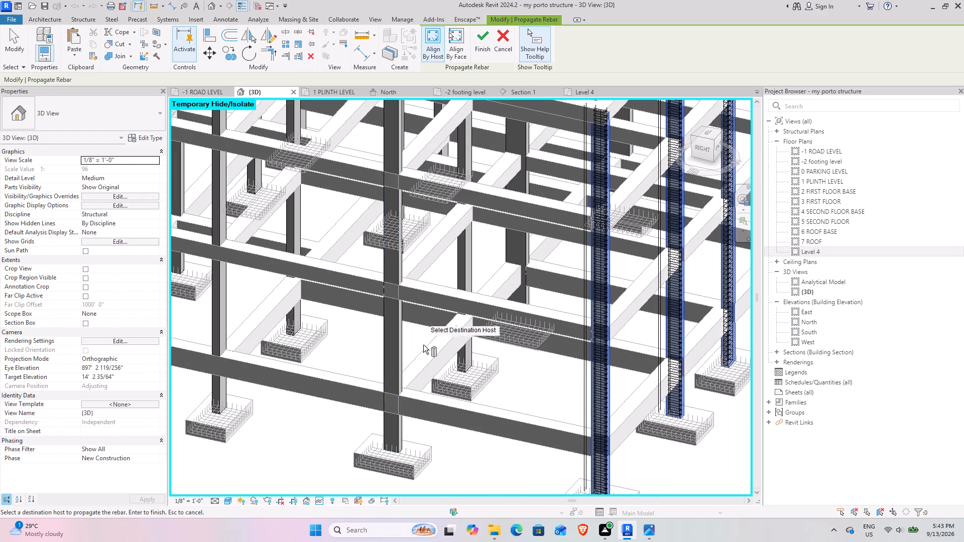
scroll(408, 368, up, 4)
click(396, 339)
scroll(385, 343, down, 4)
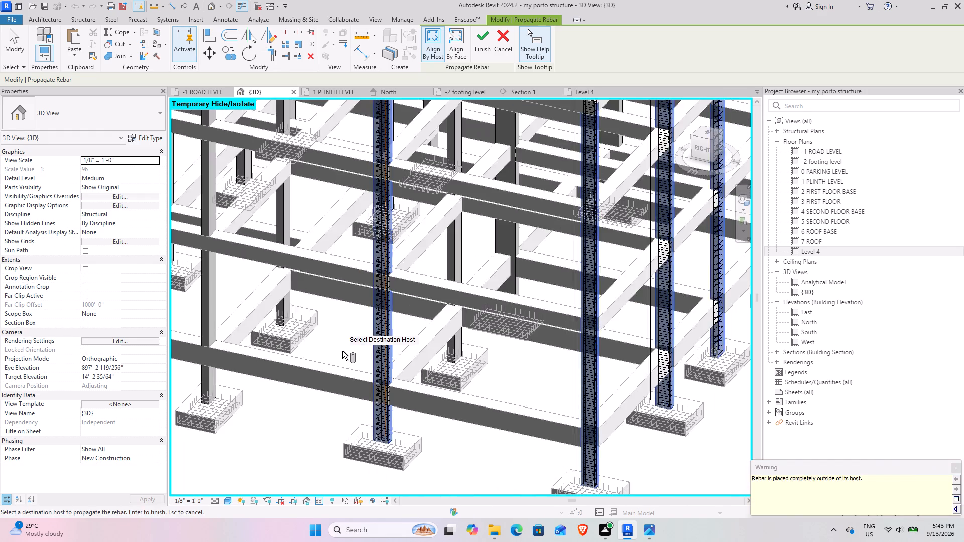
middle_drag(342, 351, 465, 351)
click(335, 322)
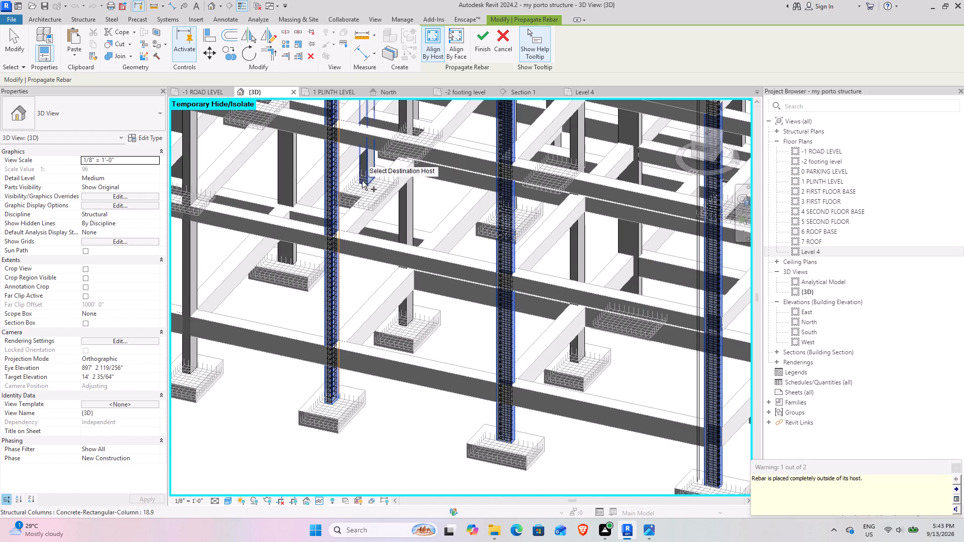
Add the front-right corner column and the adjacent front-row column as destinations for the propagated cage.
scroll(361, 177, up, 4)
scroll(311, 219, up, 4)
scroll(305, 289, up, 4)
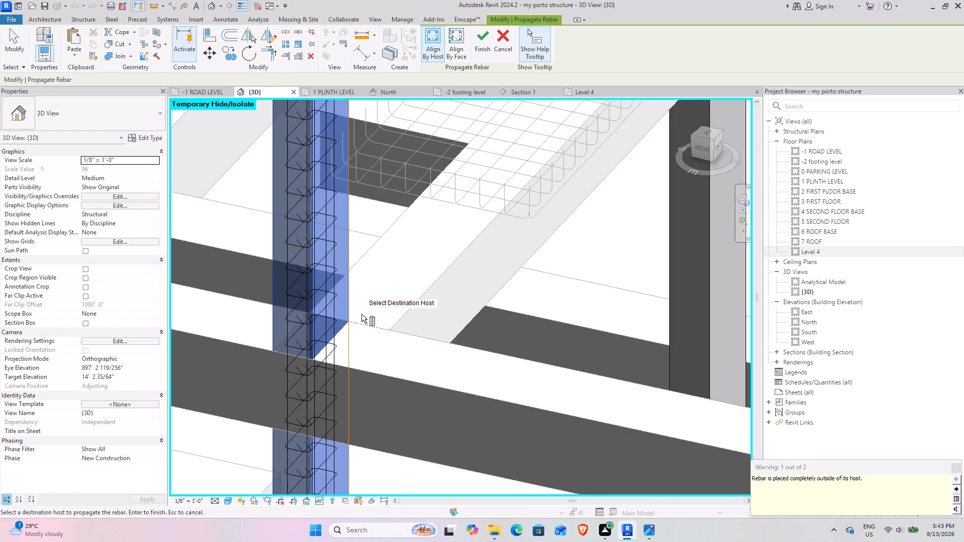
scroll(359, 320, down, 5)
middle_drag(327, 375, 321, 218)
shift+middle_drag(388, 315, 407, 296)
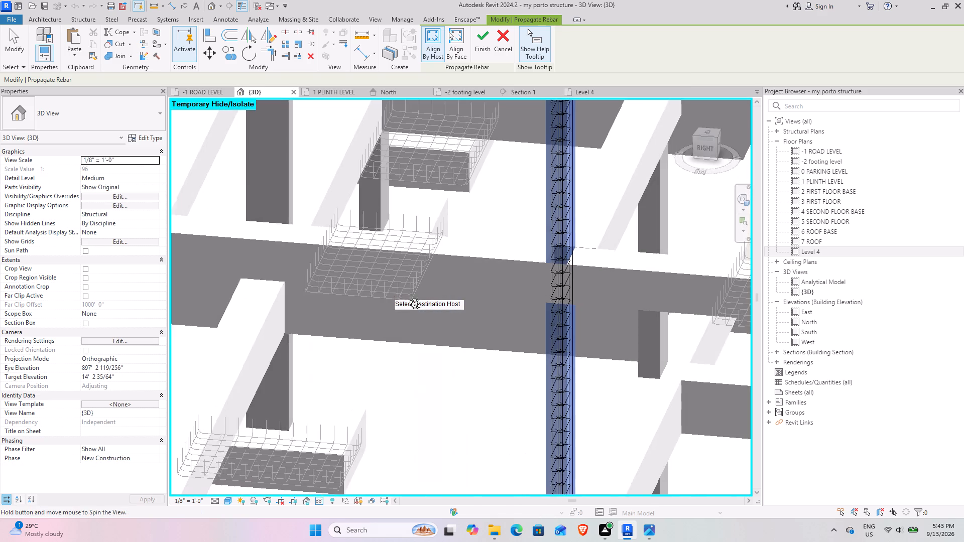
shift+middle_drag(407, 296, 402, 244)
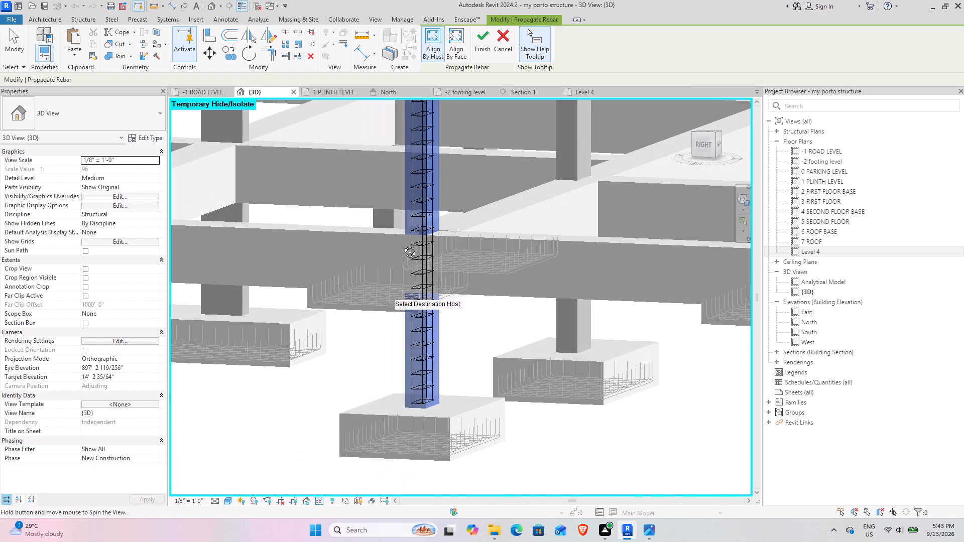
shift+middle_drag(402, 244, 403, 243)
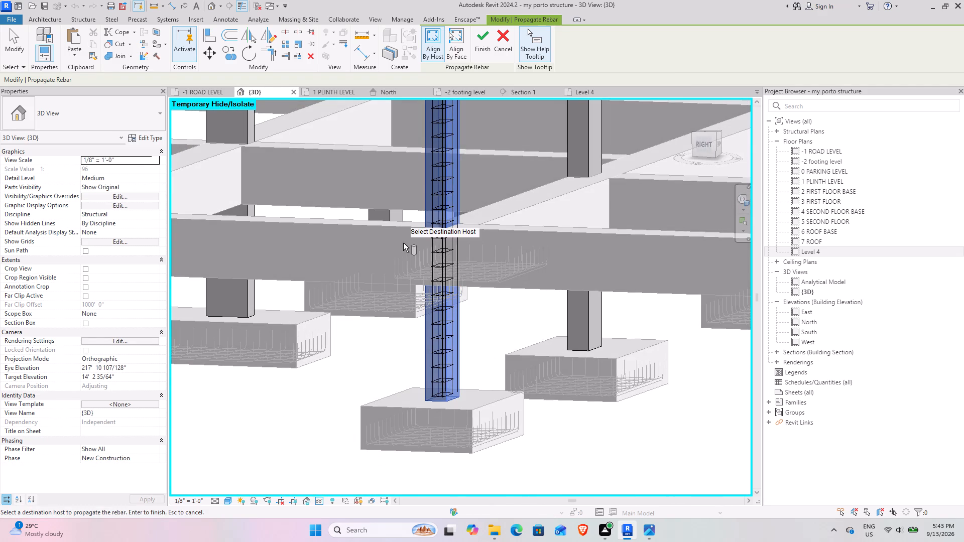
shift+middle_drag(405, 242, 493, 274)
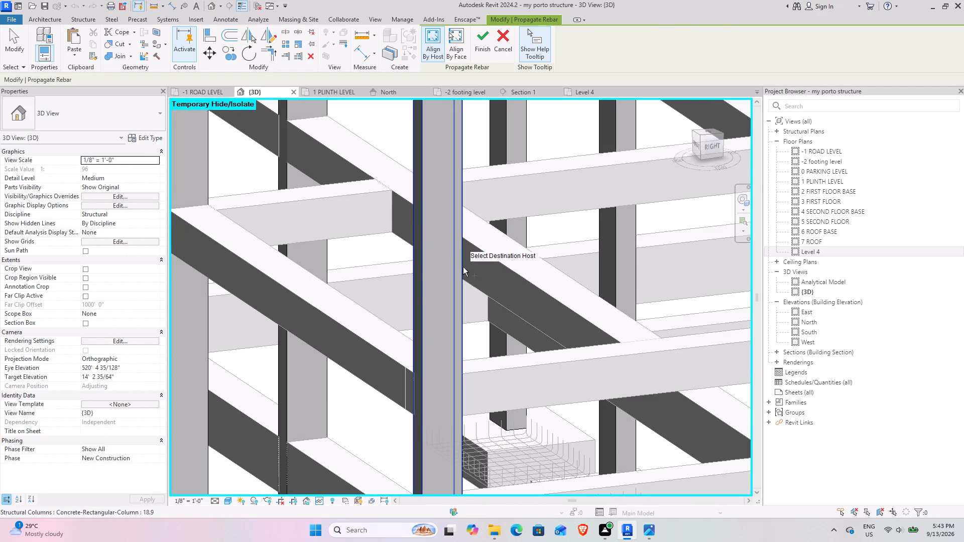
click(463, 267)
scroll(463, 267, down, 4)
middle_drag(484, 329, 417, 175)
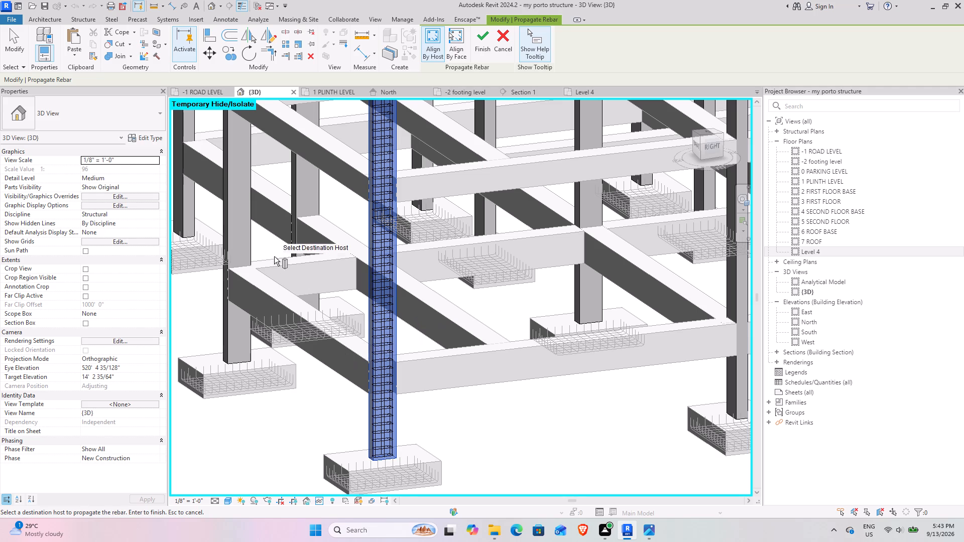
click(249, 228)
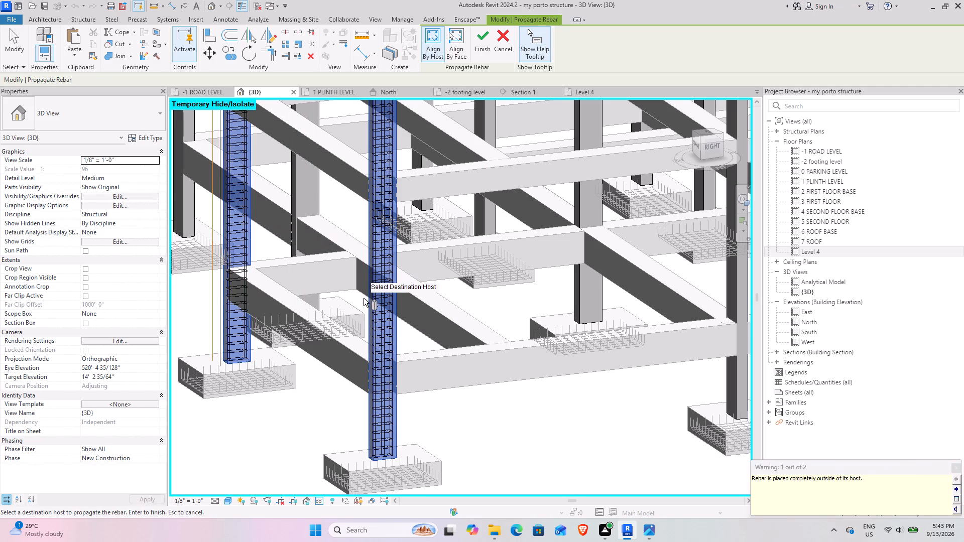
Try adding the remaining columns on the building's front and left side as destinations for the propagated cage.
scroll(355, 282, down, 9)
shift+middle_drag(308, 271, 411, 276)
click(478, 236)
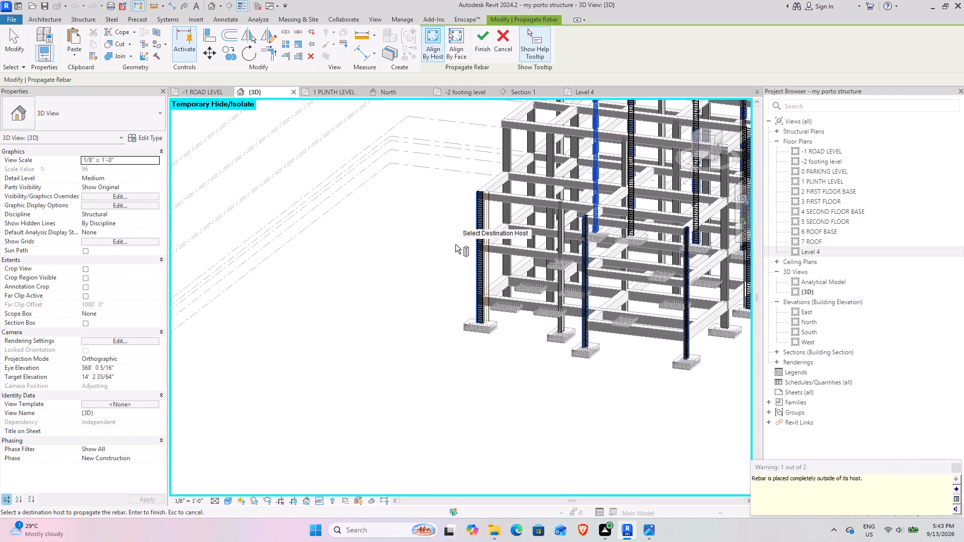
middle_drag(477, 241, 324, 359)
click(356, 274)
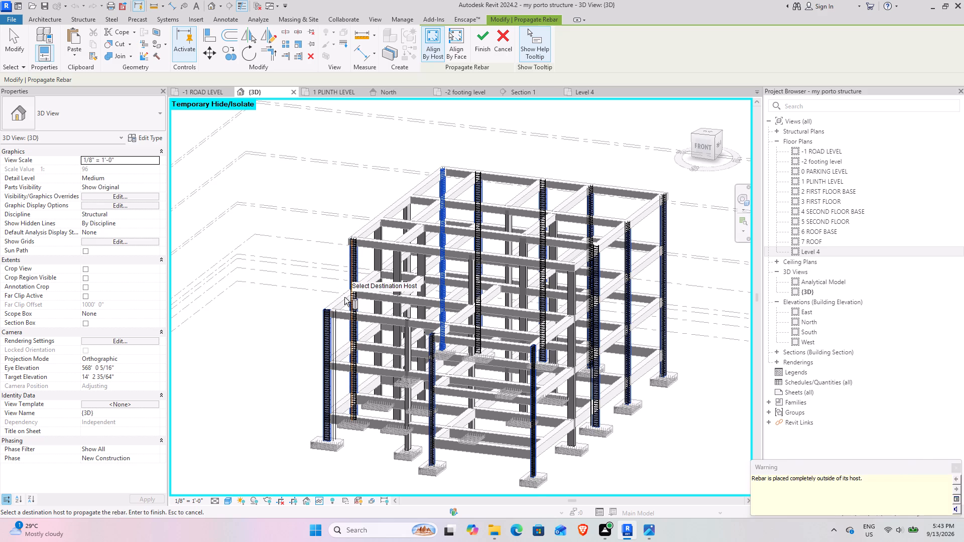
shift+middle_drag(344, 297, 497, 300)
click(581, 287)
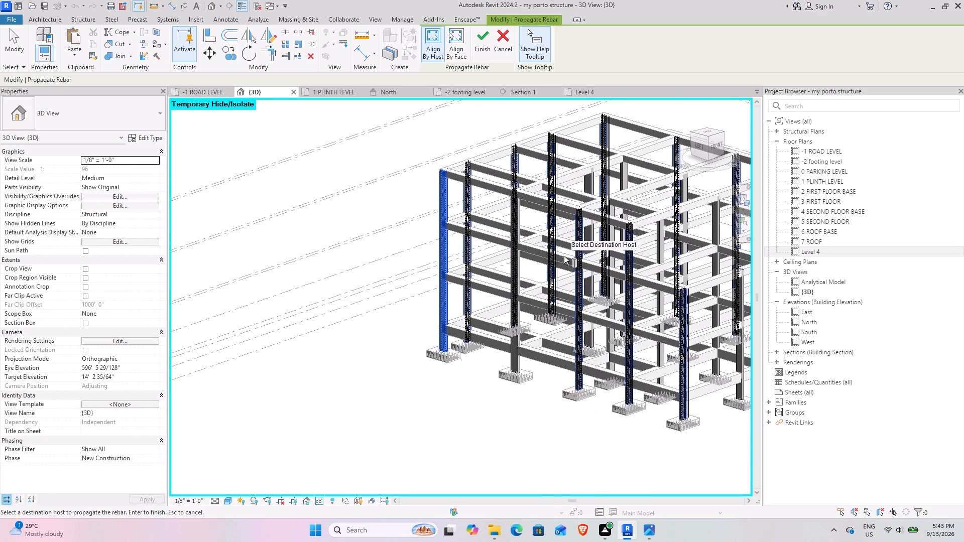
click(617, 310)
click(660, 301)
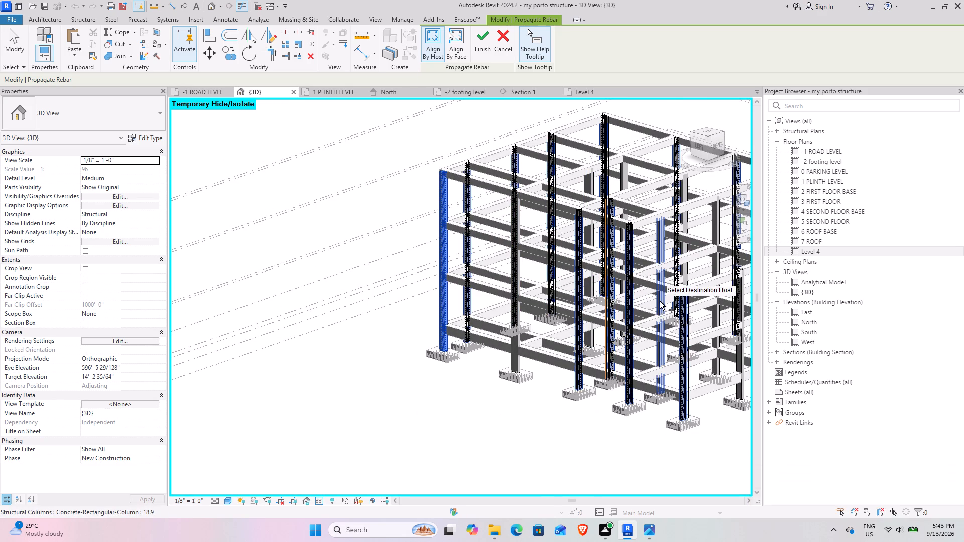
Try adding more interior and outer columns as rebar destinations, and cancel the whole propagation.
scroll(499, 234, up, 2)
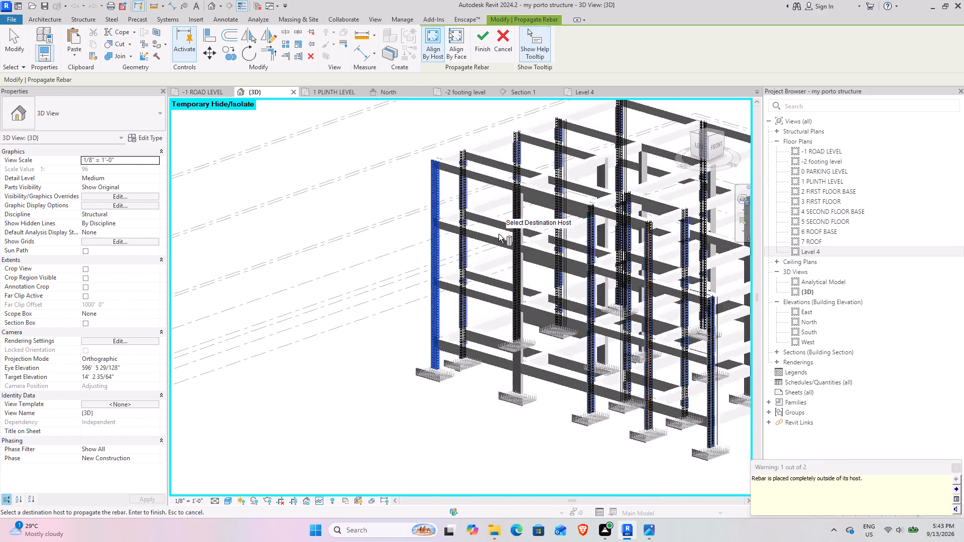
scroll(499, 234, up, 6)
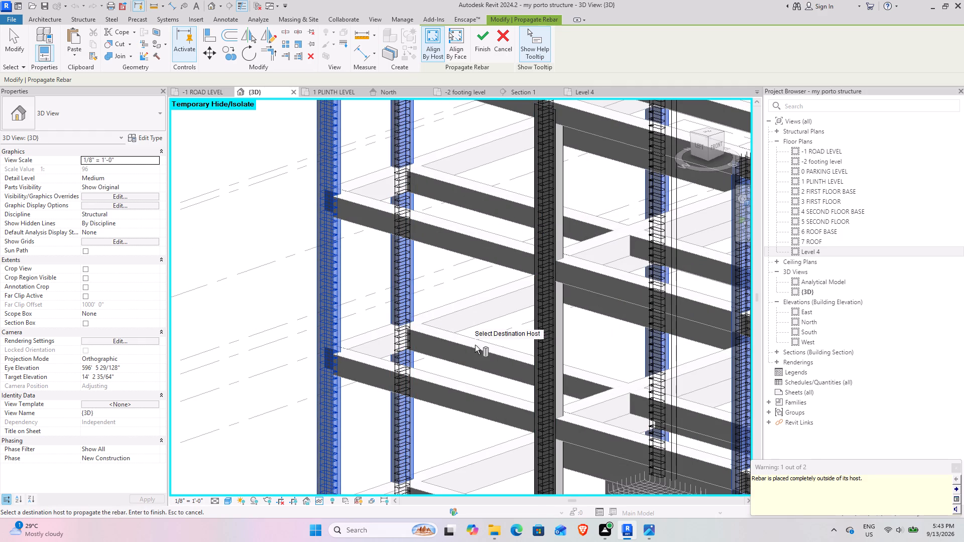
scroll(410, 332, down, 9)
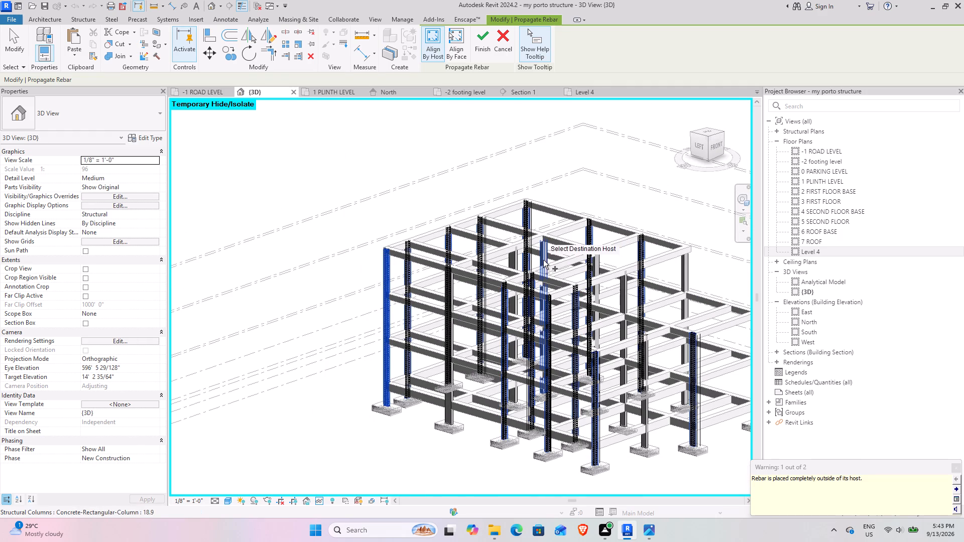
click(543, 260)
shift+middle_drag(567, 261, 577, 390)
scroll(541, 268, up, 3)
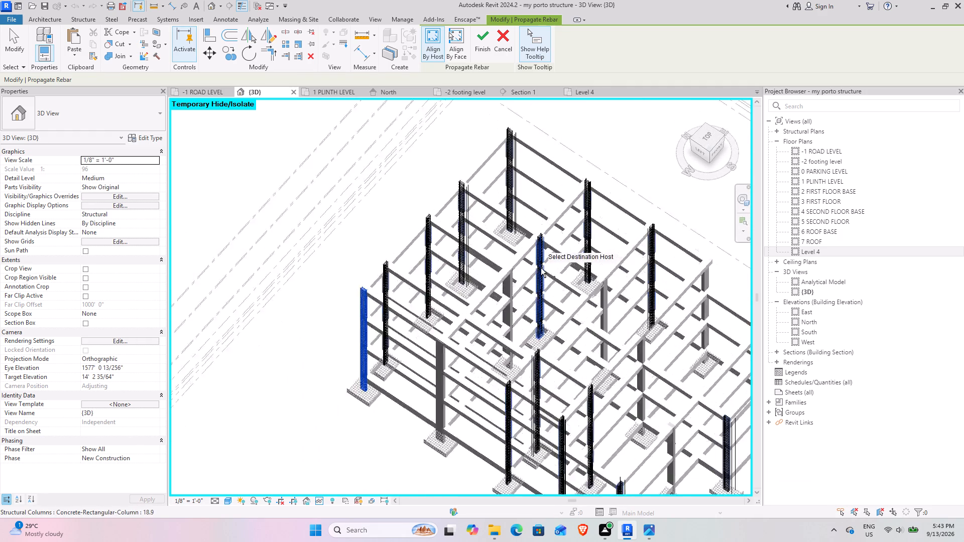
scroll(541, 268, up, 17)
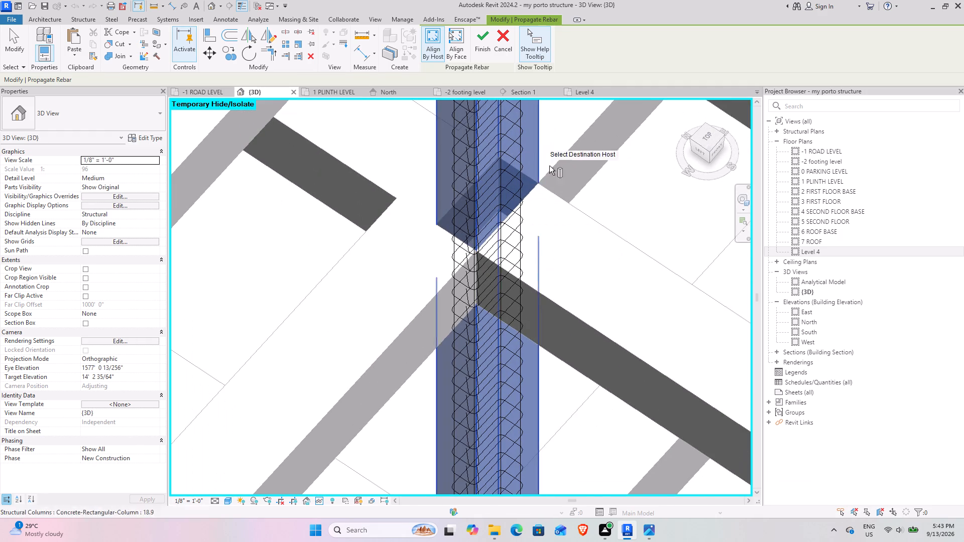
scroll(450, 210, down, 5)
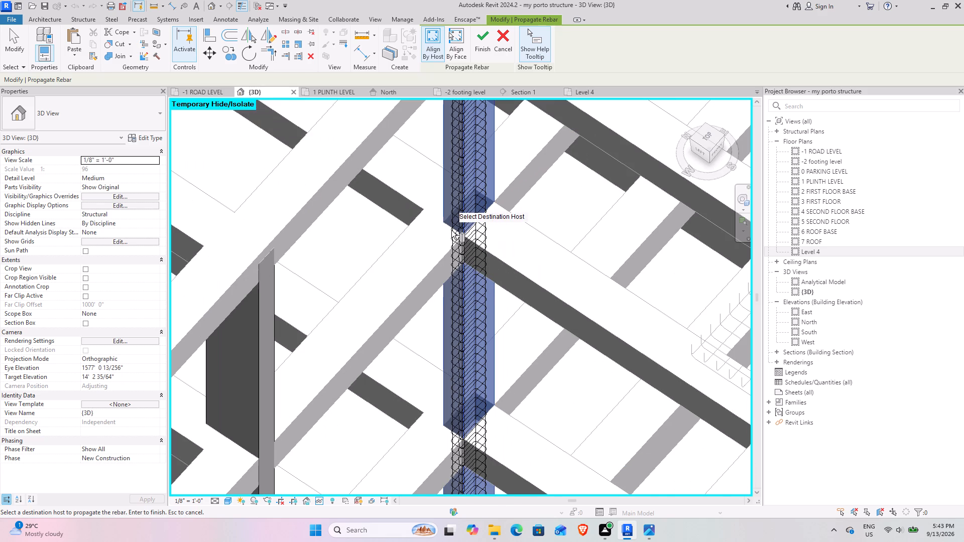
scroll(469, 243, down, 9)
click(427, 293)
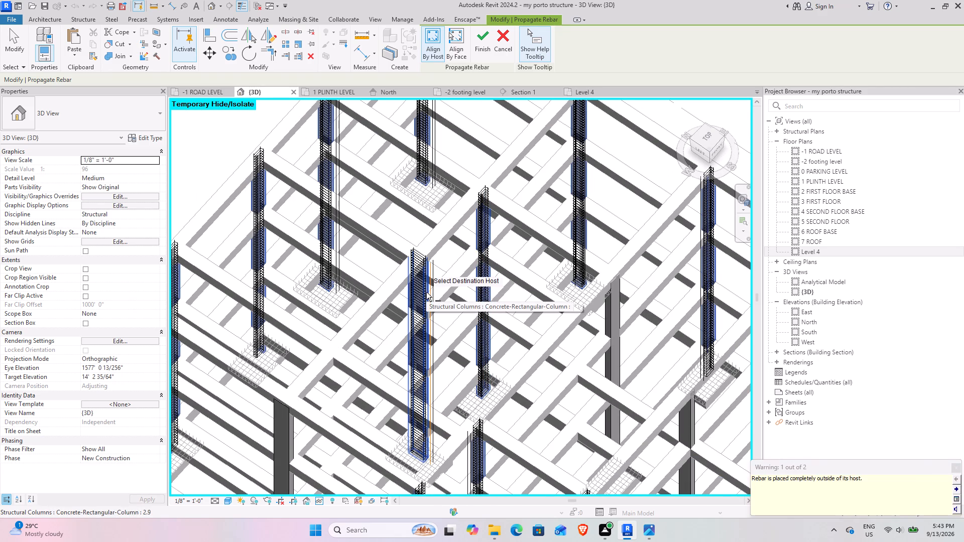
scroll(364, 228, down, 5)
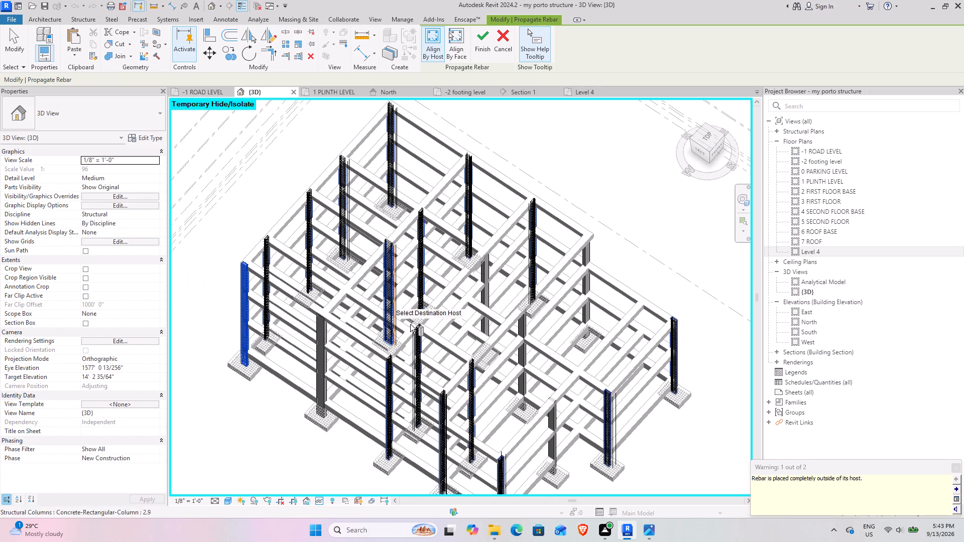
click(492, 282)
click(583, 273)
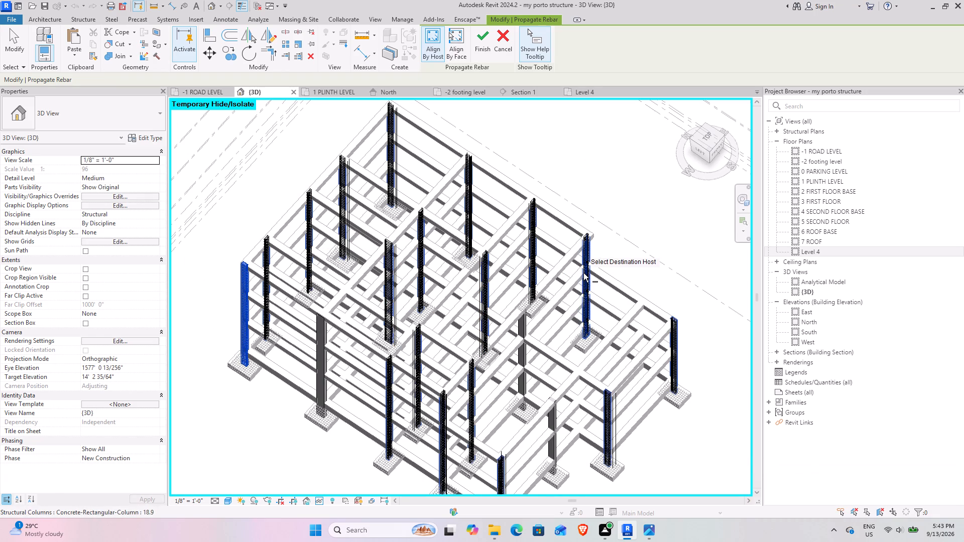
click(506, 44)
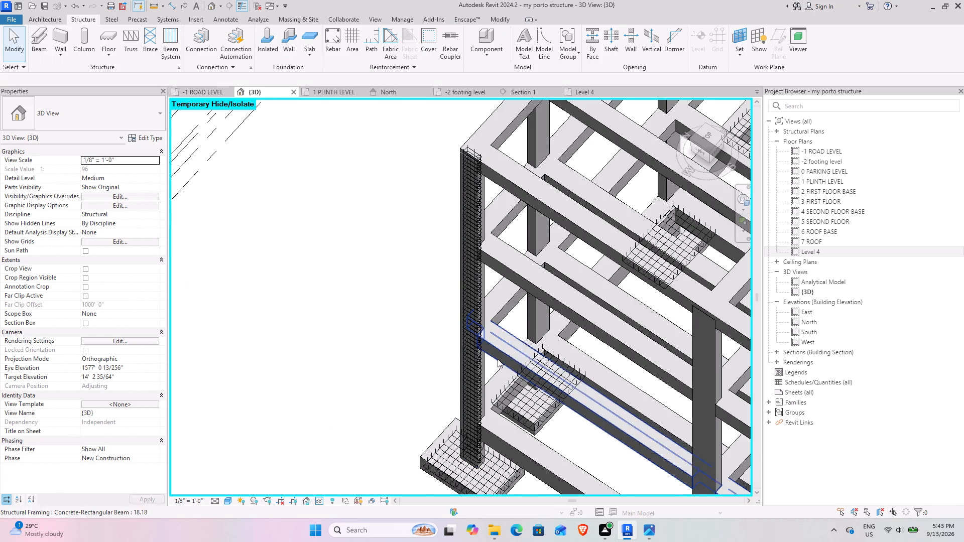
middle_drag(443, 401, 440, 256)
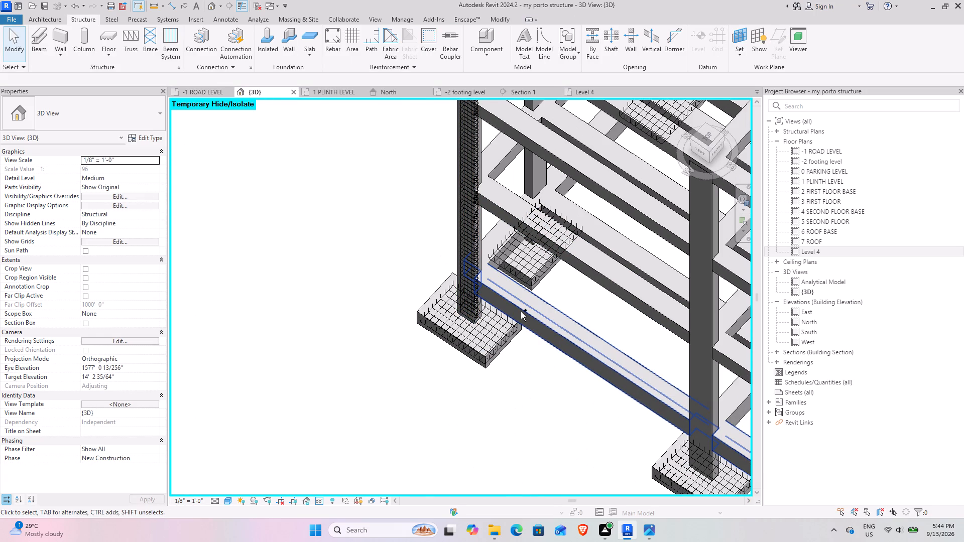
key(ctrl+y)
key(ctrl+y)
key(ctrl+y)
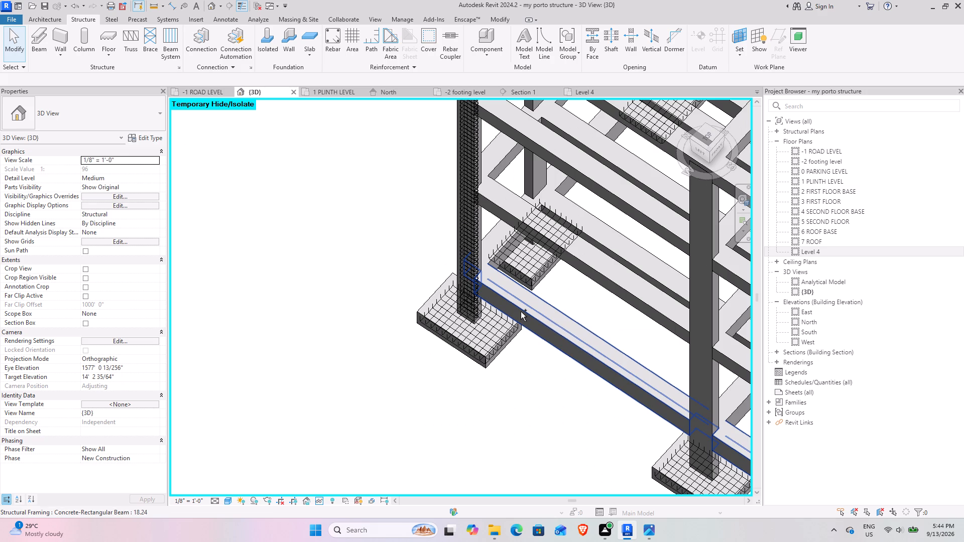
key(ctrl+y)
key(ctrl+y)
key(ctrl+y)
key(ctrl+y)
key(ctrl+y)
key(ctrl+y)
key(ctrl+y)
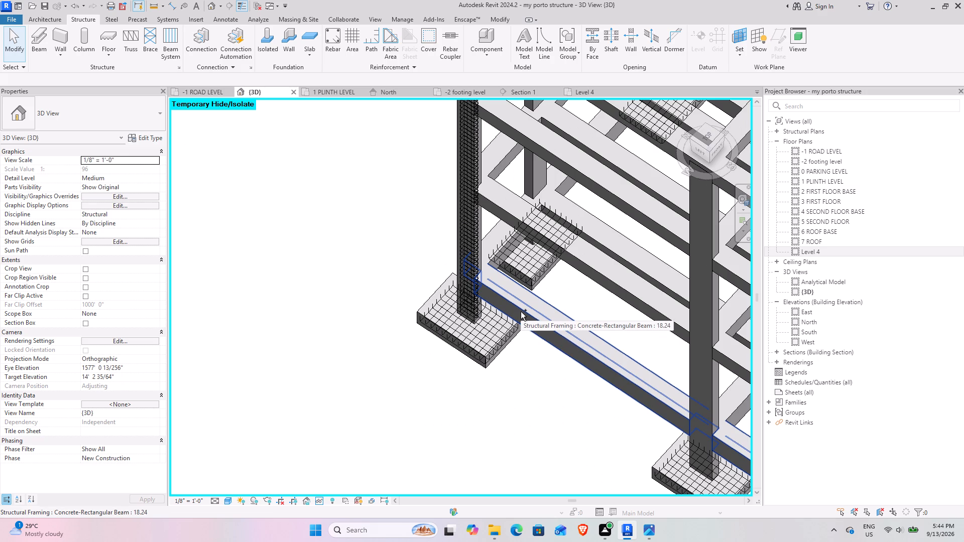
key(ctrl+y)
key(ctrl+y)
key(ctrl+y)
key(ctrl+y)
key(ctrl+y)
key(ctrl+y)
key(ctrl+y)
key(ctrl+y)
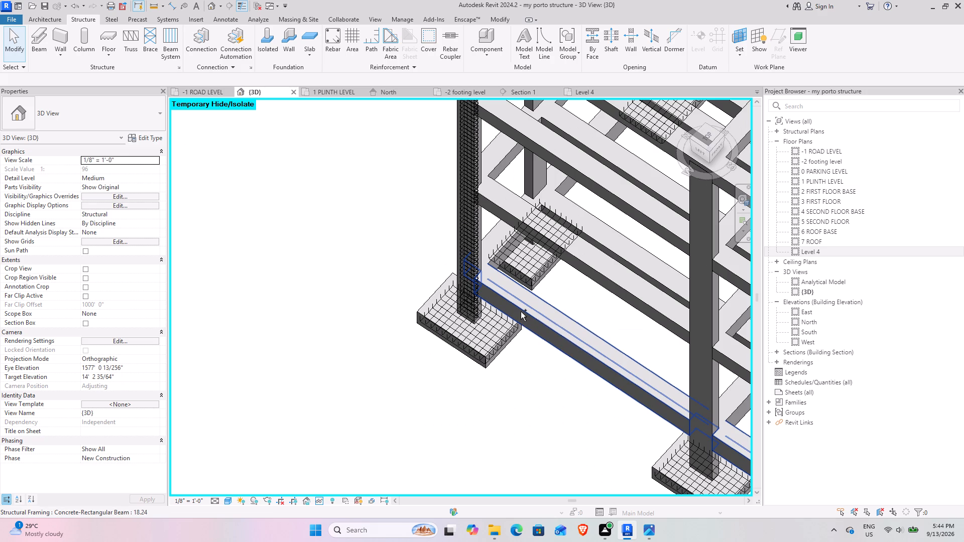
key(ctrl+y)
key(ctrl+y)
Examine the foot of the corner column's rebar cage, where its ties and straight bars meet the footing.
scroll(504, 365, down, 9)
shift+middle_drag(499, 366, 637, 202)
scroll(479, 407, up, 4)
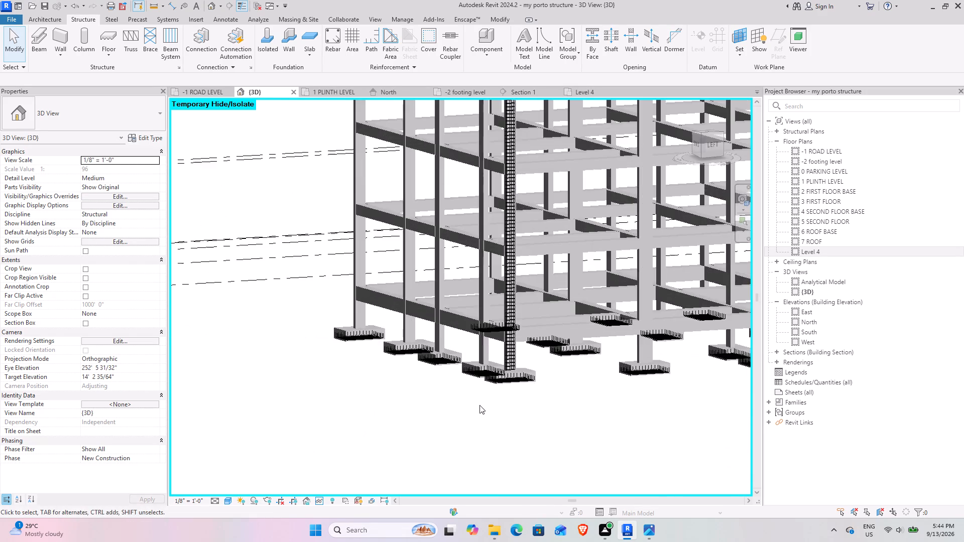
scroll(532, 370, up, 13)
shift+middle_drag(522, 361, 536, 417)
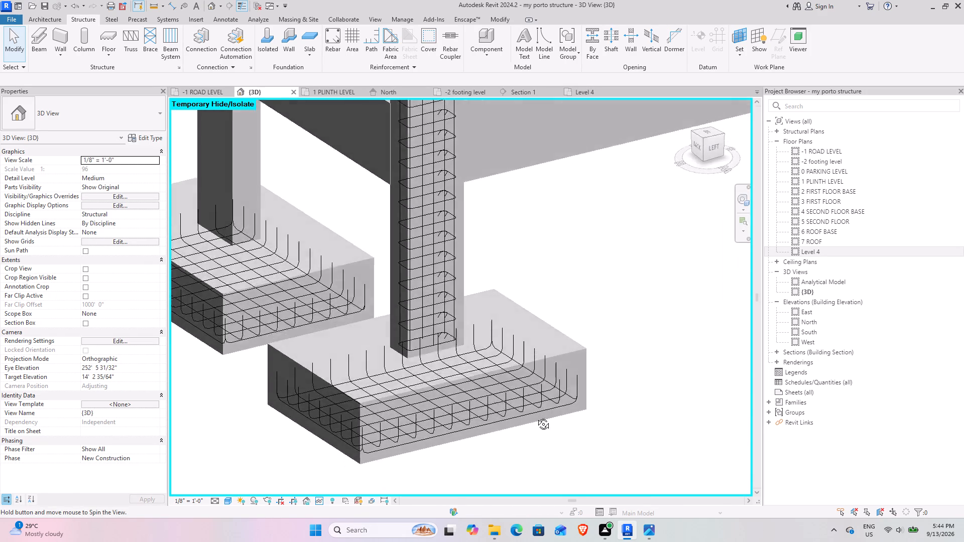
shift+middle_drag(536, 417, 500, 439)
scroll(433, 303, up, 9)
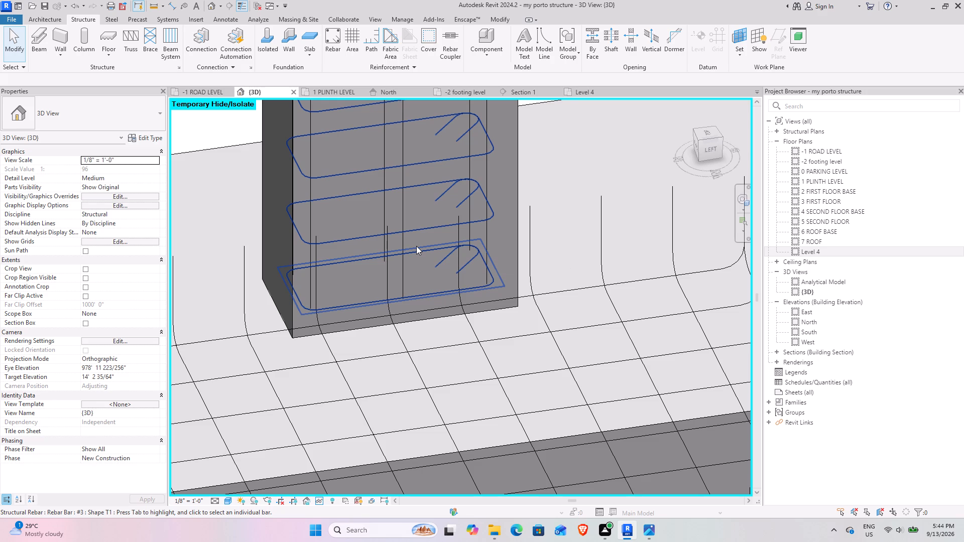
Undo the corner column's recent rebar edits, back past its #3 ties and the straight bars' display in the 3D view.
key(ctrl+z)
key(ctrl+z)
key(ctrl+z)
key(ctrl+z)
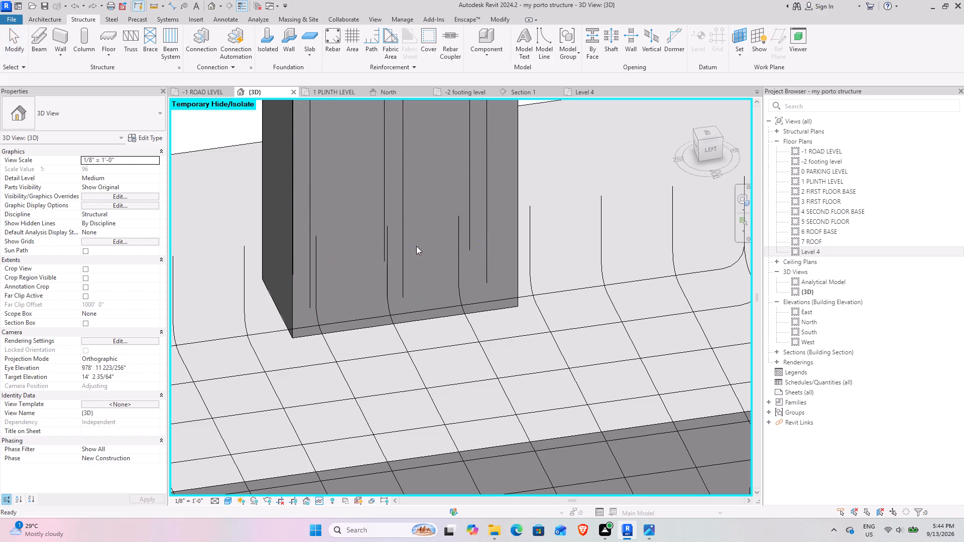
key(ctrl+z)
key(ctrl+z)
key(ctrl+z)
key(ctrl+z)
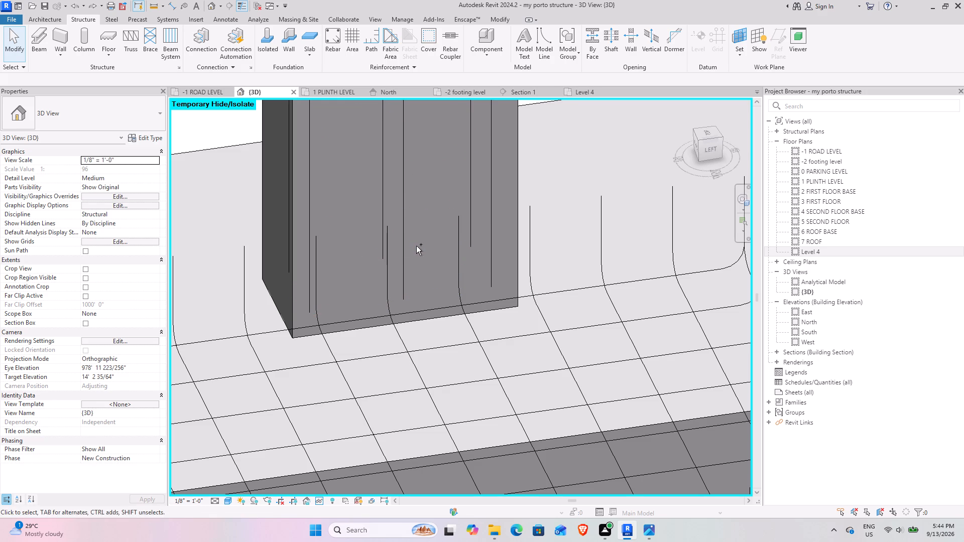
key(ctrl+z)
key(ctrl+z)
key(ctrl+z)
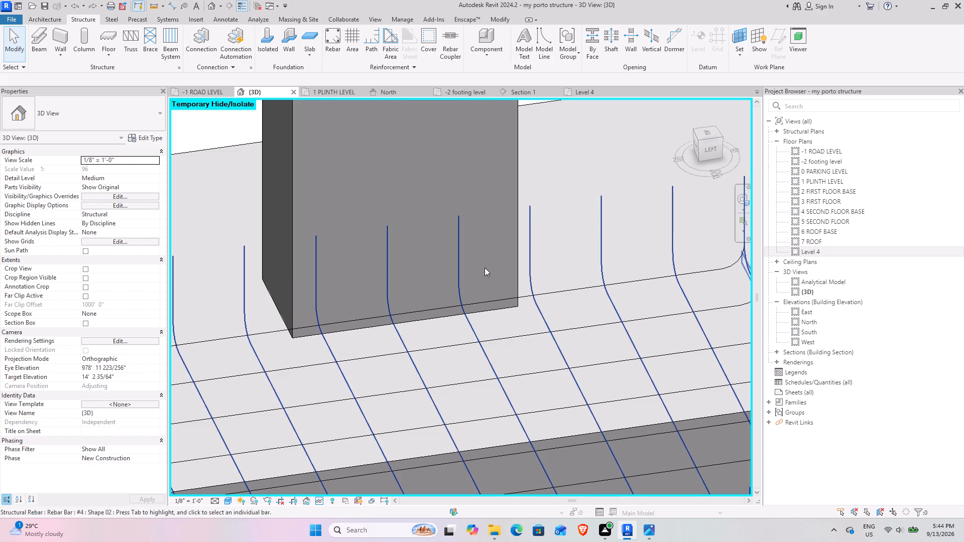
In the Level 4 plan, set the corner column's six #4 straight bars as unobscured in the {3D} view.
scroll(485, 221, down, 4)
click(583, 89)
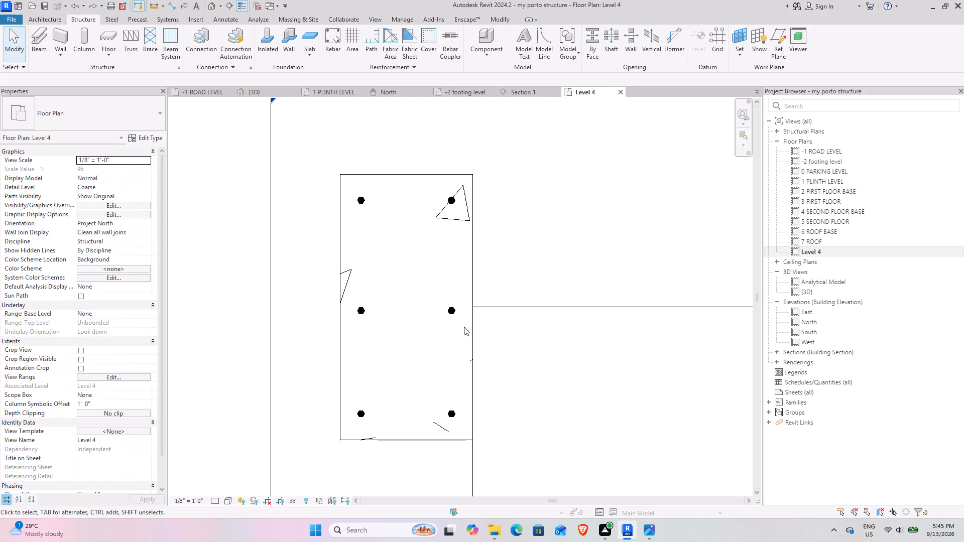
click(455, 315)
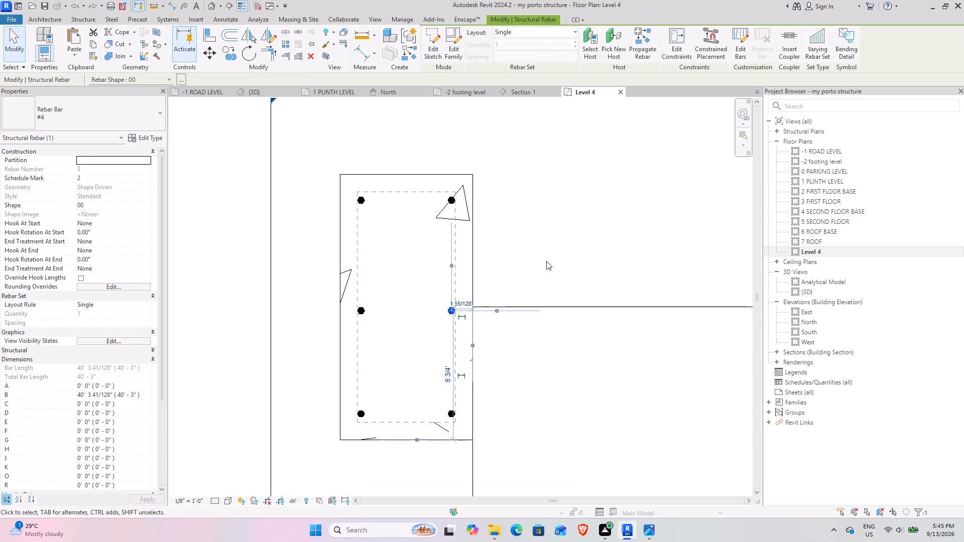
click(546, 261)
drag(319, 159, 323, 163)
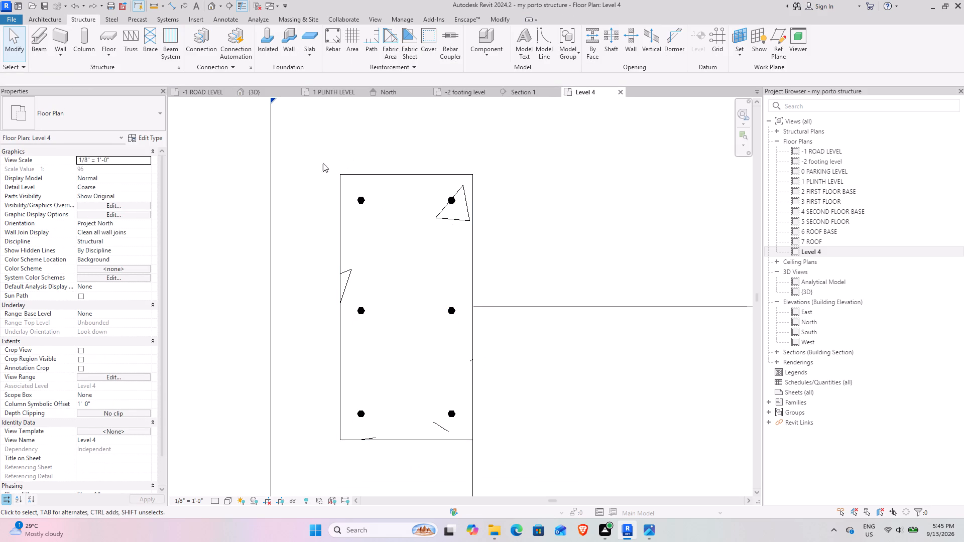
drag(323, 163, 497, 431)
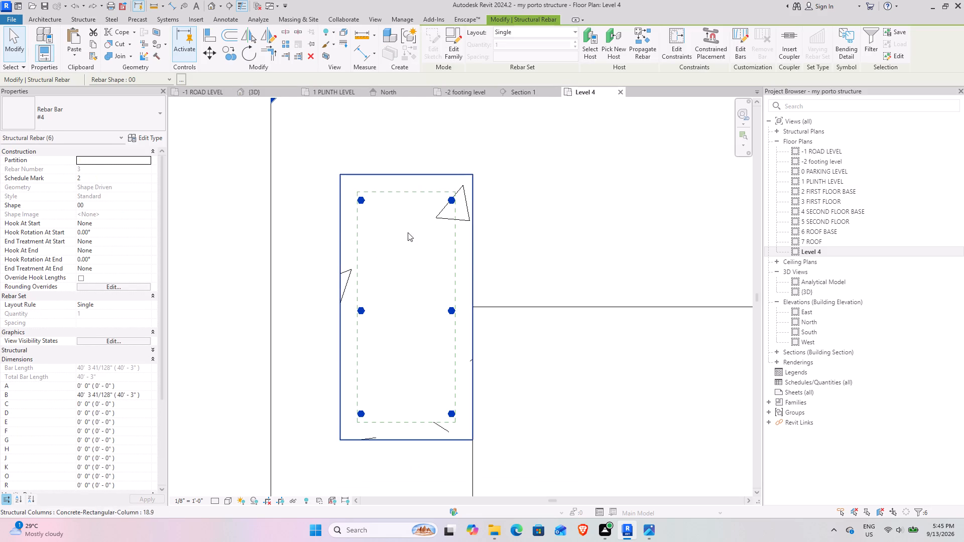
click(360, 140)
drag(323, 141, 473, 433)
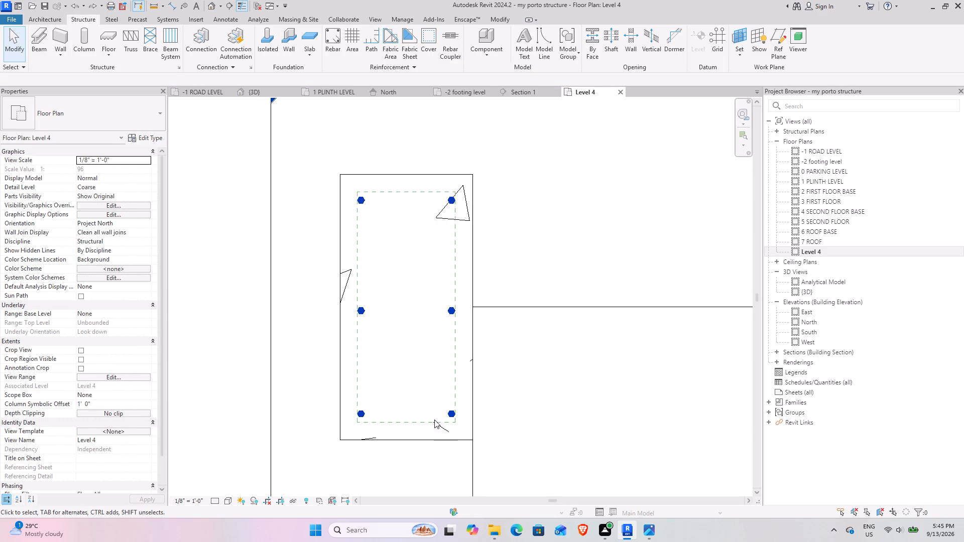
click(125, 337)
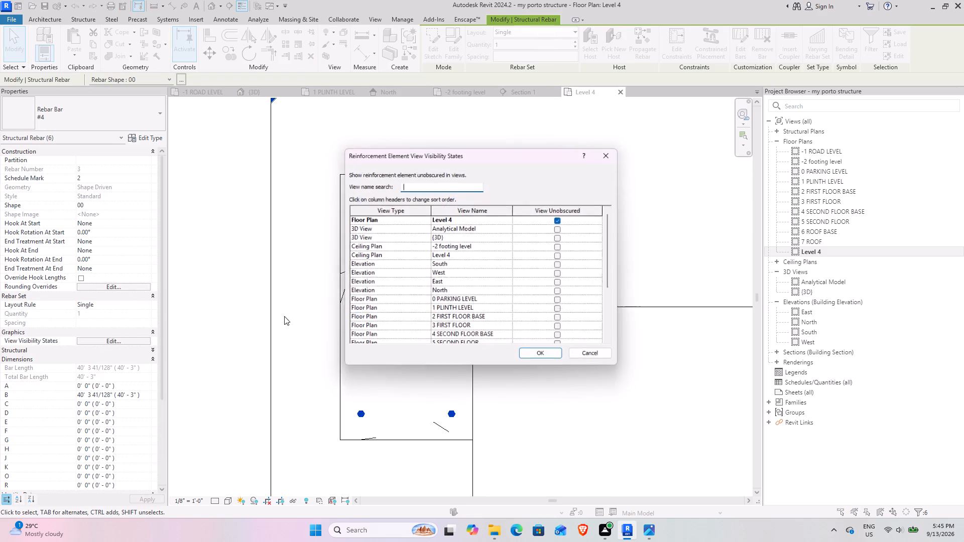
click(557, 241)
click(545, 354)
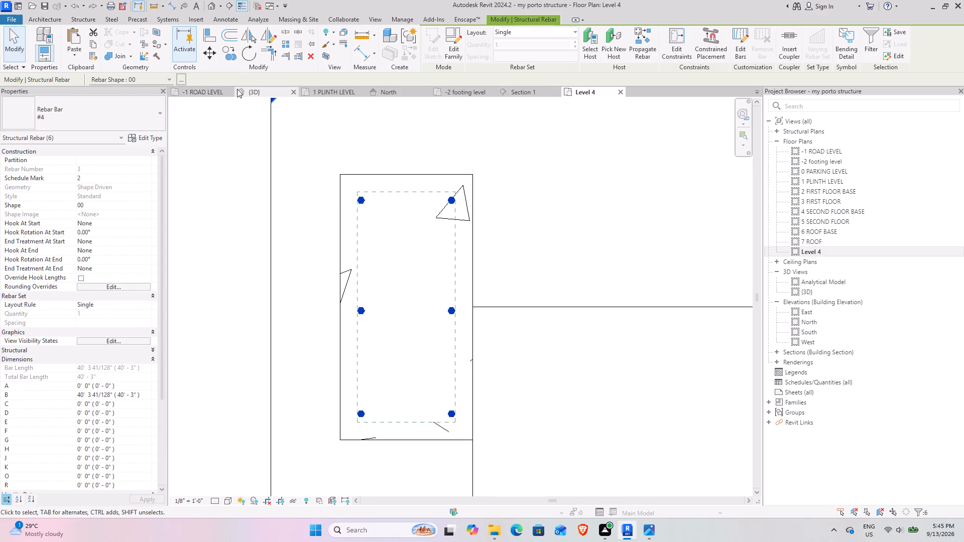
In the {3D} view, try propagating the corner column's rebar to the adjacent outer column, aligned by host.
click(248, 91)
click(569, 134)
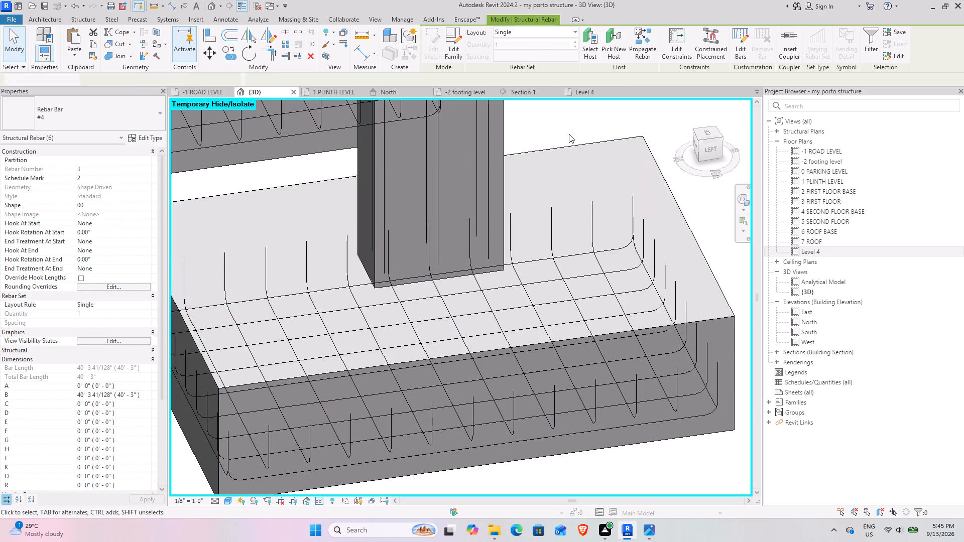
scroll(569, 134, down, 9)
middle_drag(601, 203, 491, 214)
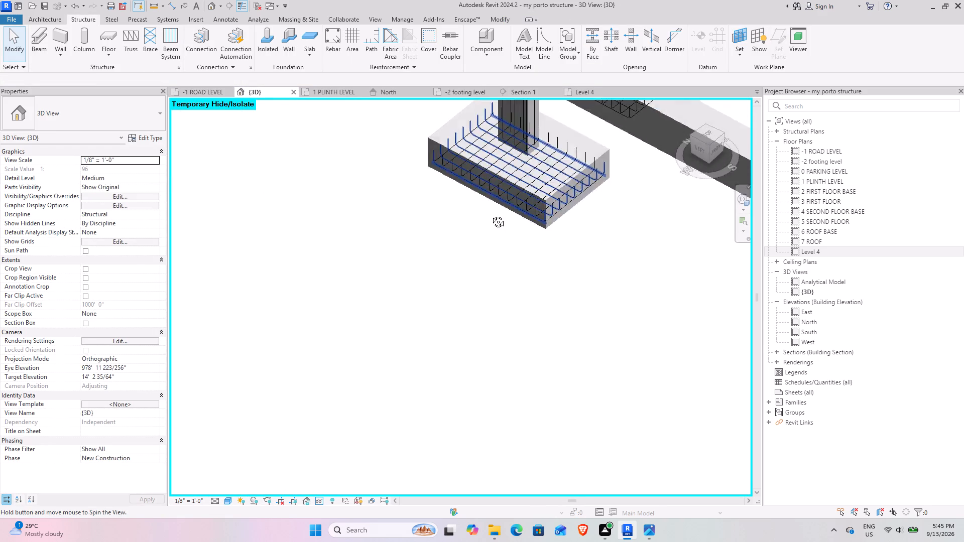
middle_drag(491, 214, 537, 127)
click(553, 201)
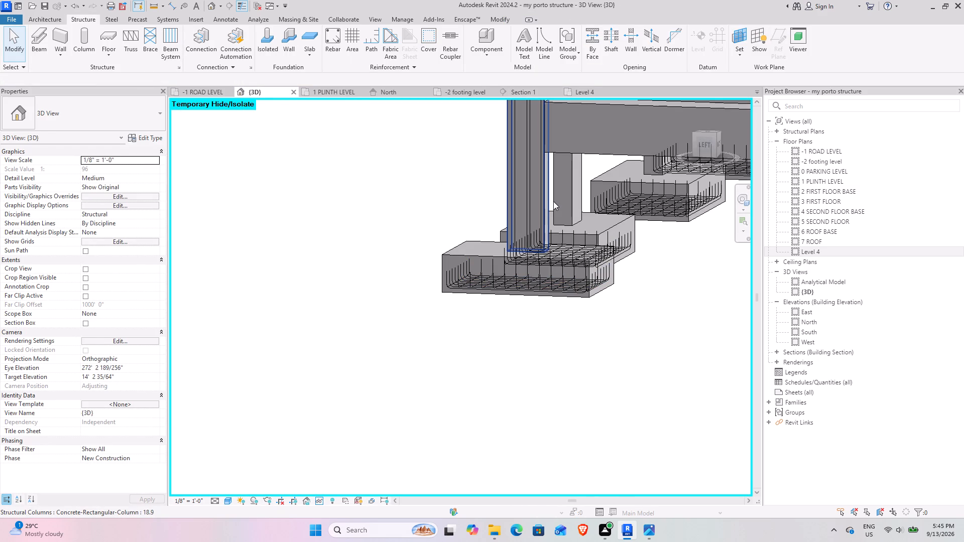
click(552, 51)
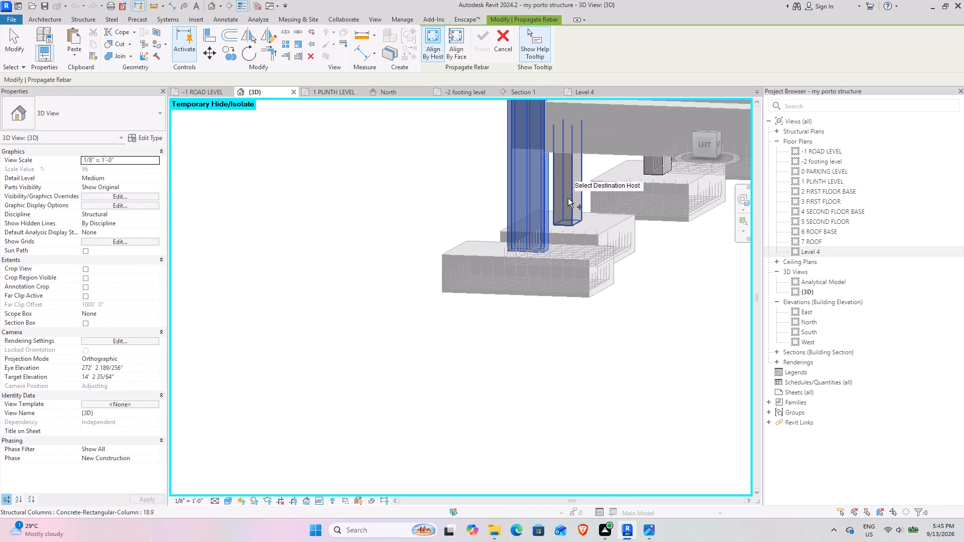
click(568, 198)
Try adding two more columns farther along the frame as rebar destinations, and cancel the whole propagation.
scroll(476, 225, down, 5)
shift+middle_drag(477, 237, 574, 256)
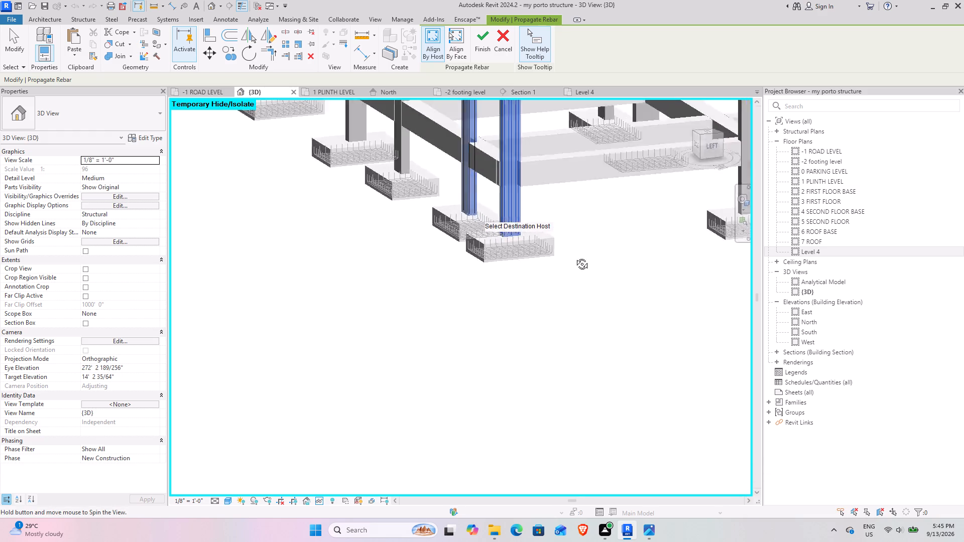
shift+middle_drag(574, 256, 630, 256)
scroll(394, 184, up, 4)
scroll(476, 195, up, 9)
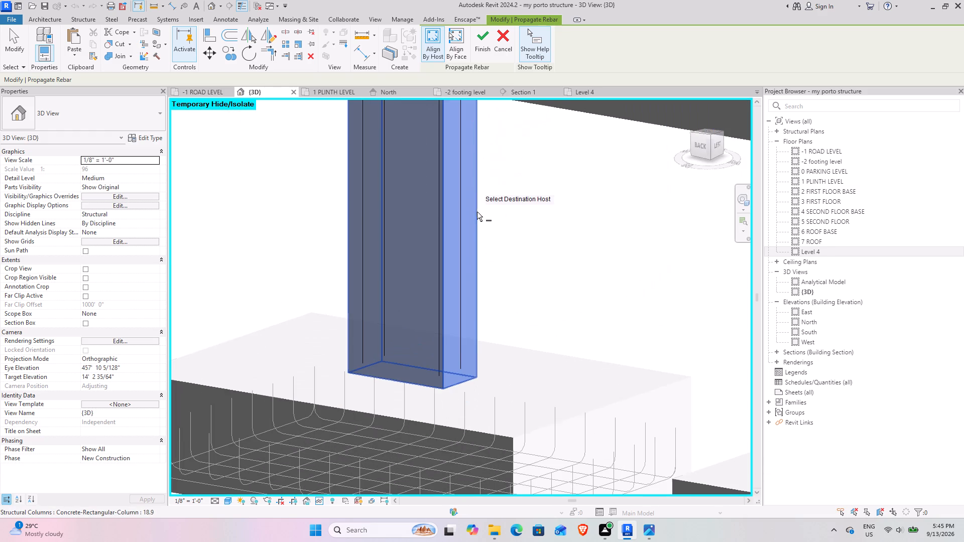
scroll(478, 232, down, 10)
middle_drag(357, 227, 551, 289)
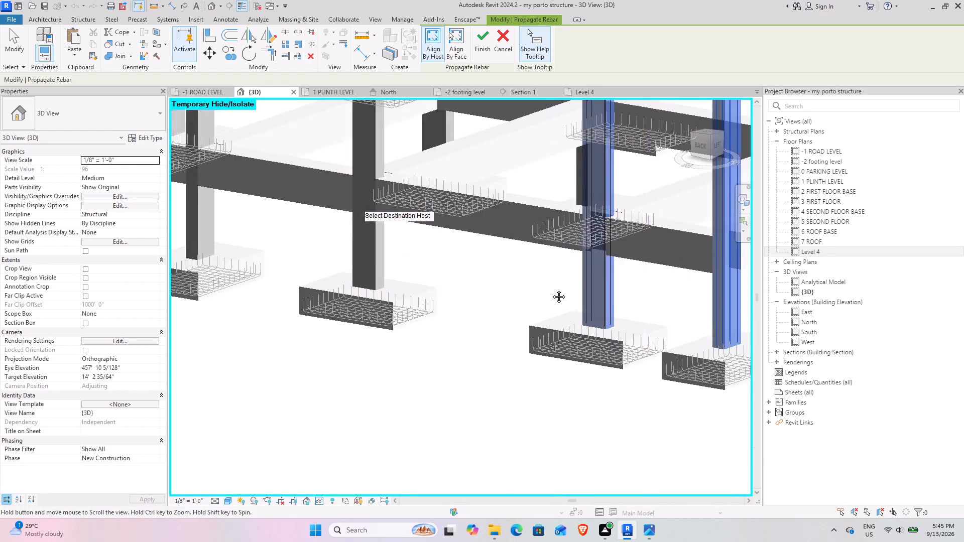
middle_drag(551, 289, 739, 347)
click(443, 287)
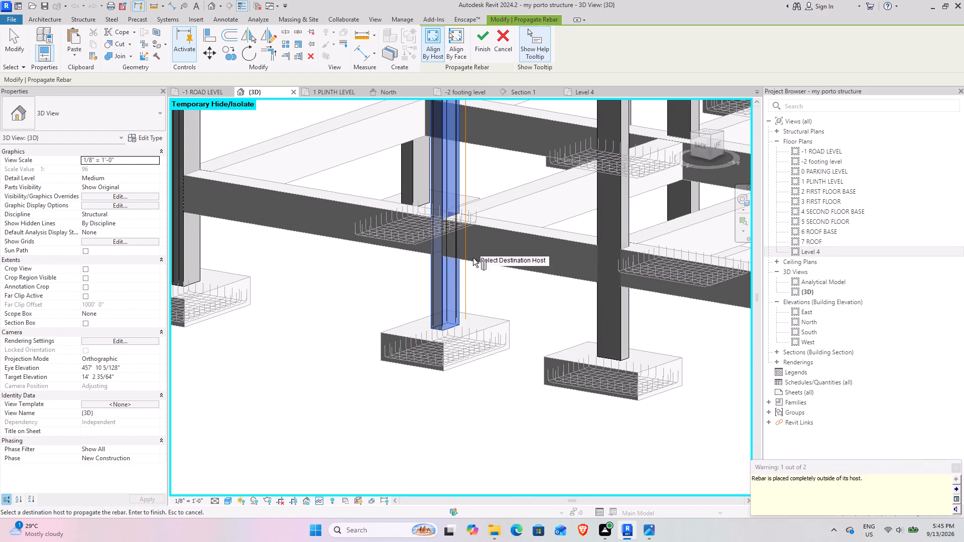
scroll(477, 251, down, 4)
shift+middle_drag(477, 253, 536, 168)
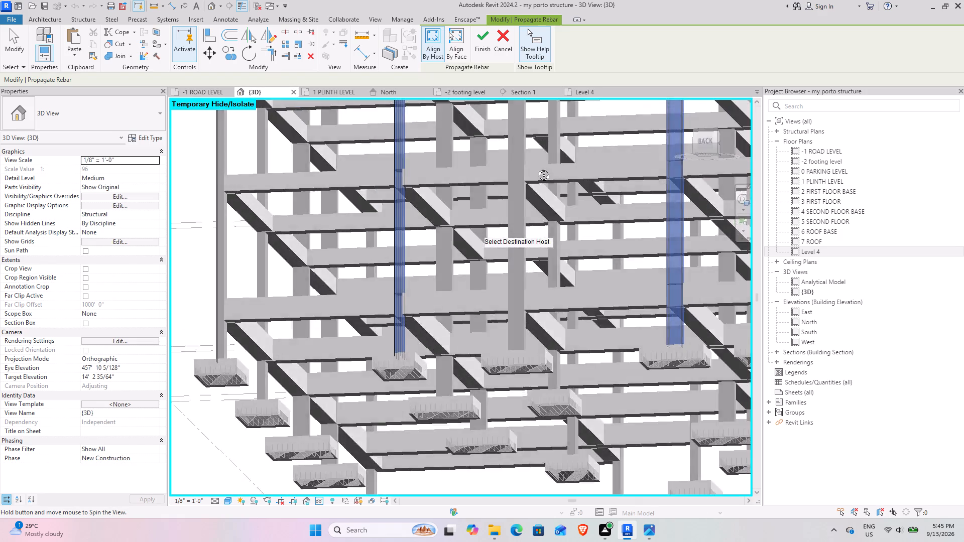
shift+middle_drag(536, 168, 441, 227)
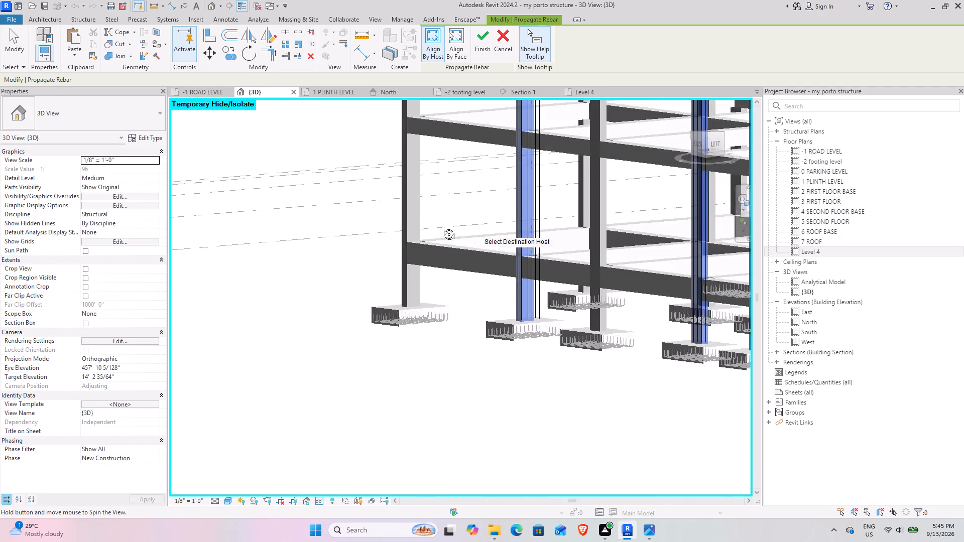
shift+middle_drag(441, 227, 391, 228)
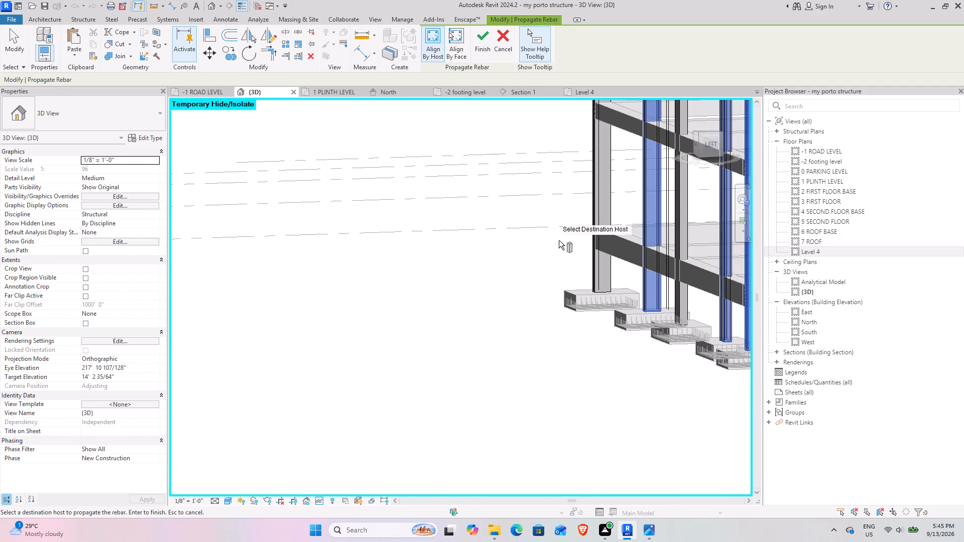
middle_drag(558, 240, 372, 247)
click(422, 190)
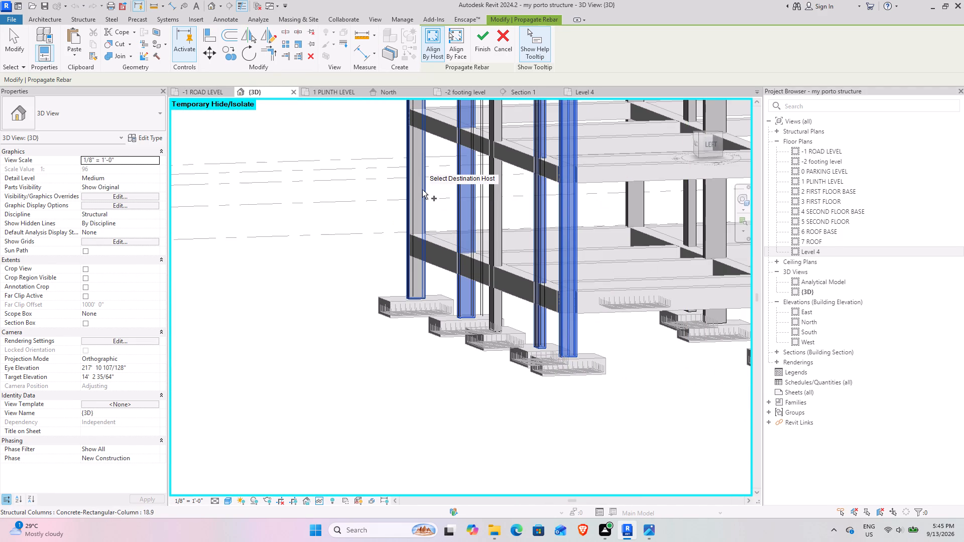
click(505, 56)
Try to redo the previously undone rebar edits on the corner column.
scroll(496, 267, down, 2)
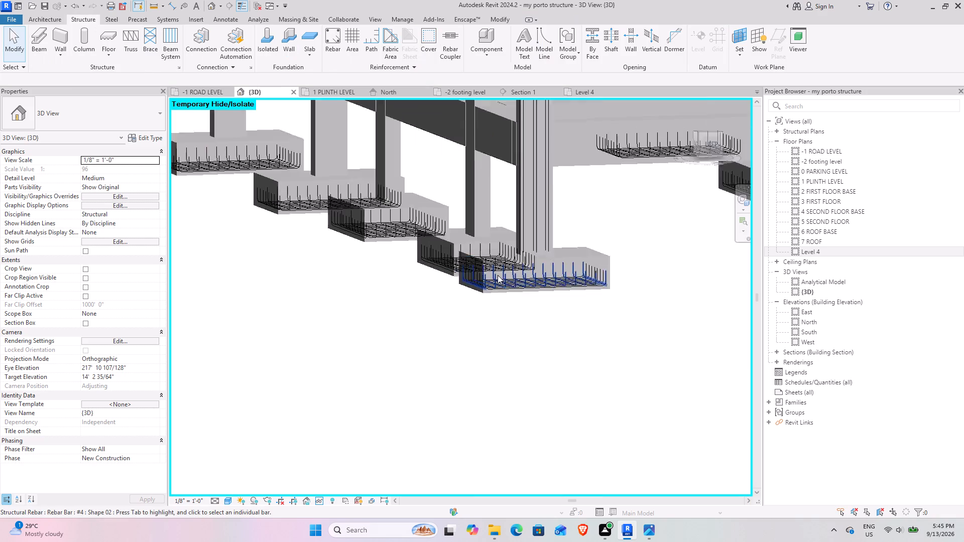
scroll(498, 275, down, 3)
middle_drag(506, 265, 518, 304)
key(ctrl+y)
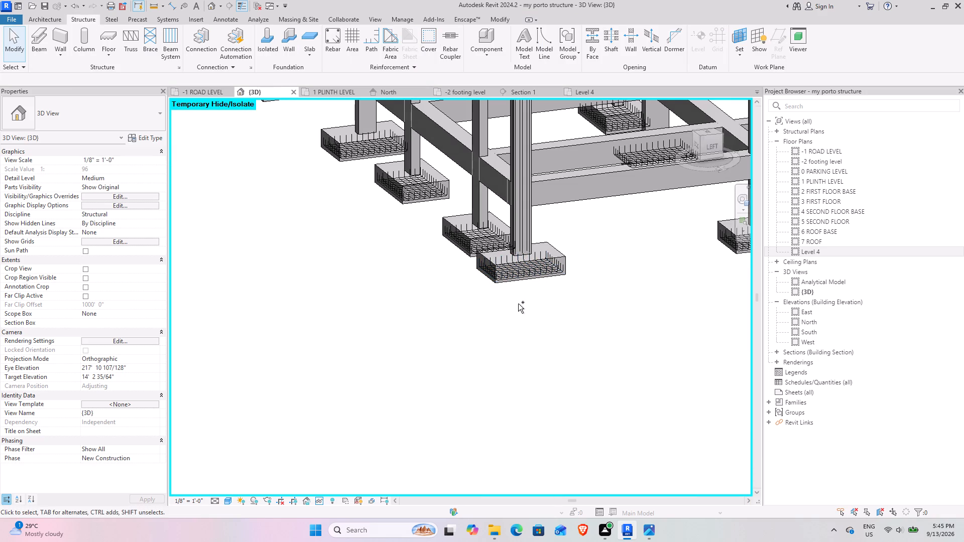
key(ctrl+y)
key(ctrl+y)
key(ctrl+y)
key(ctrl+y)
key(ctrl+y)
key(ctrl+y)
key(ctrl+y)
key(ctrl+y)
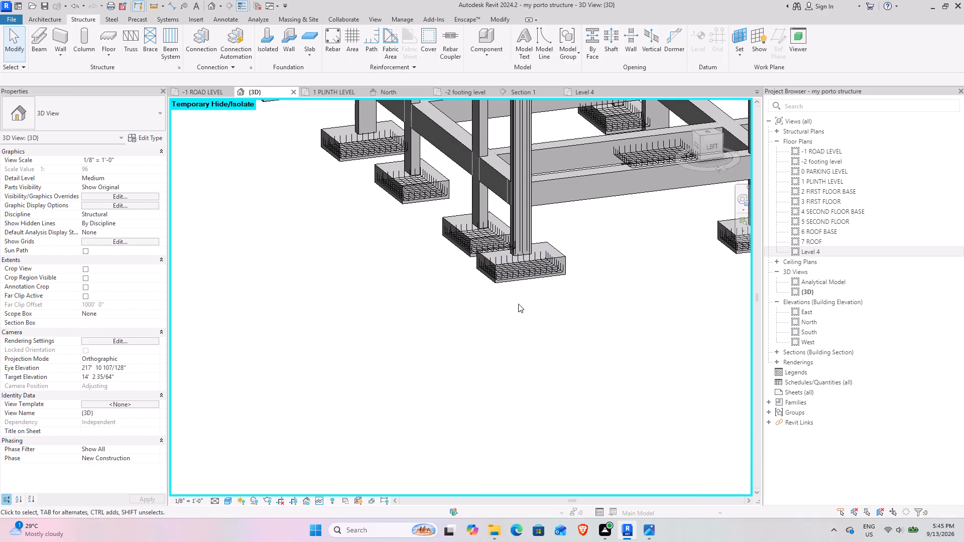
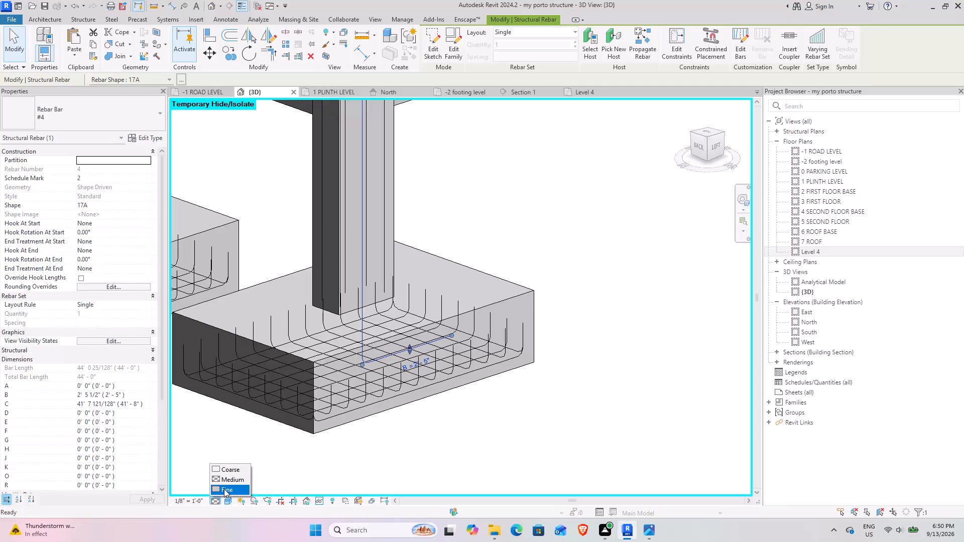
Set the 3D view's detail level to Fine.
click(224, 489)
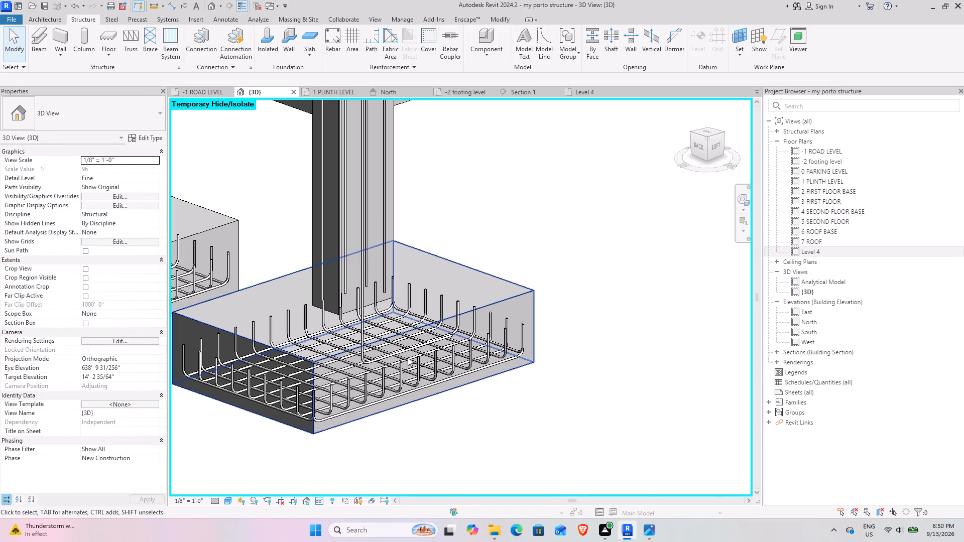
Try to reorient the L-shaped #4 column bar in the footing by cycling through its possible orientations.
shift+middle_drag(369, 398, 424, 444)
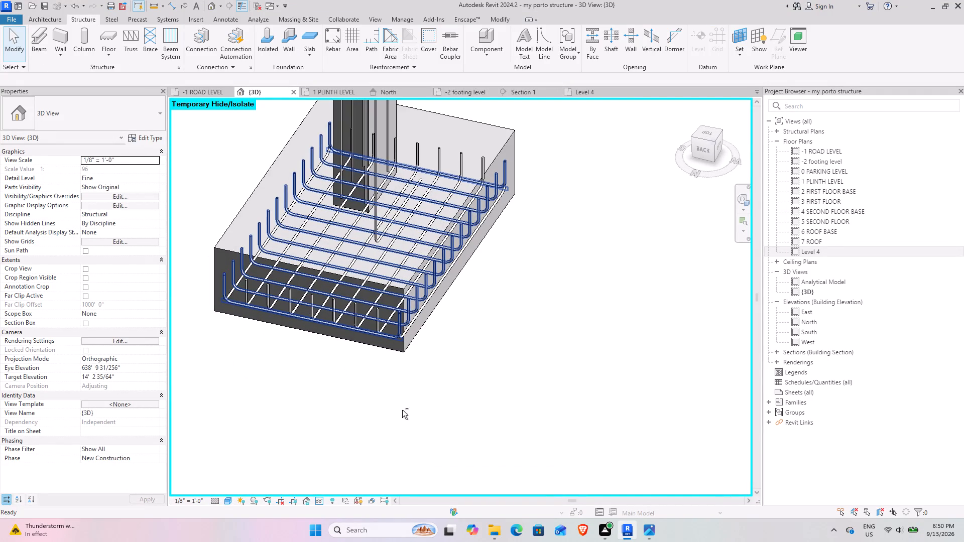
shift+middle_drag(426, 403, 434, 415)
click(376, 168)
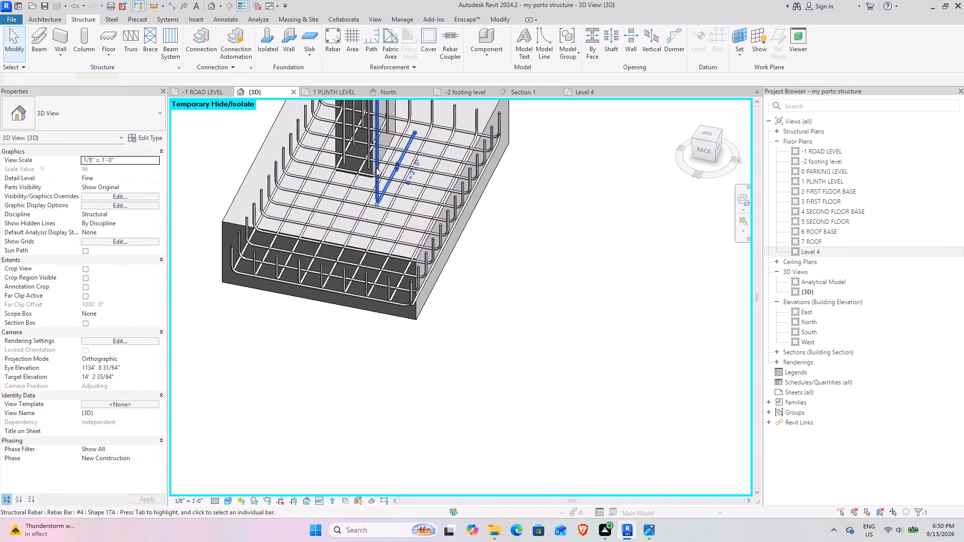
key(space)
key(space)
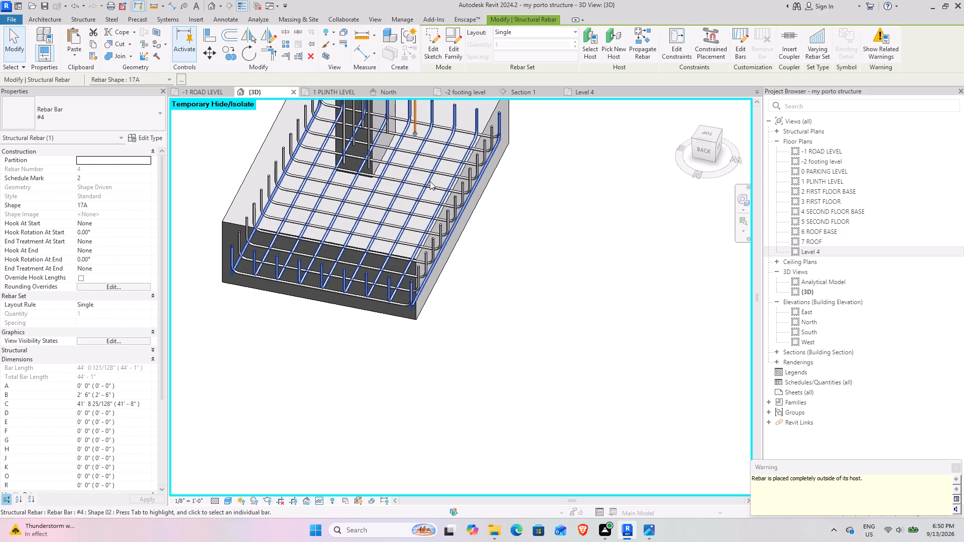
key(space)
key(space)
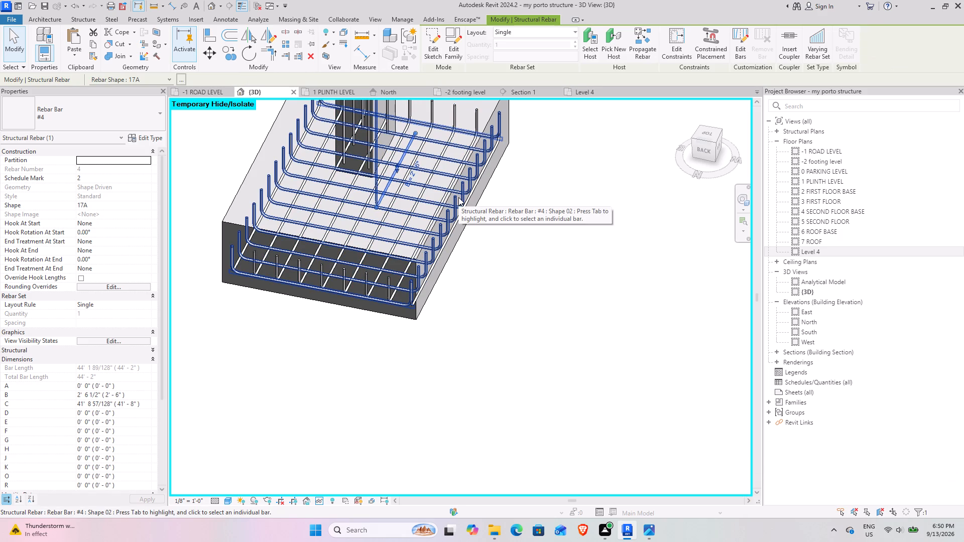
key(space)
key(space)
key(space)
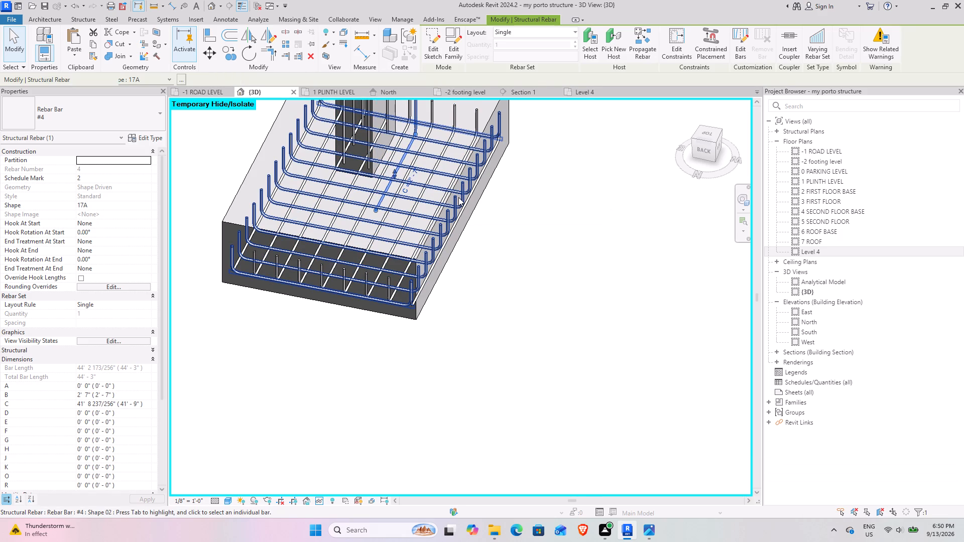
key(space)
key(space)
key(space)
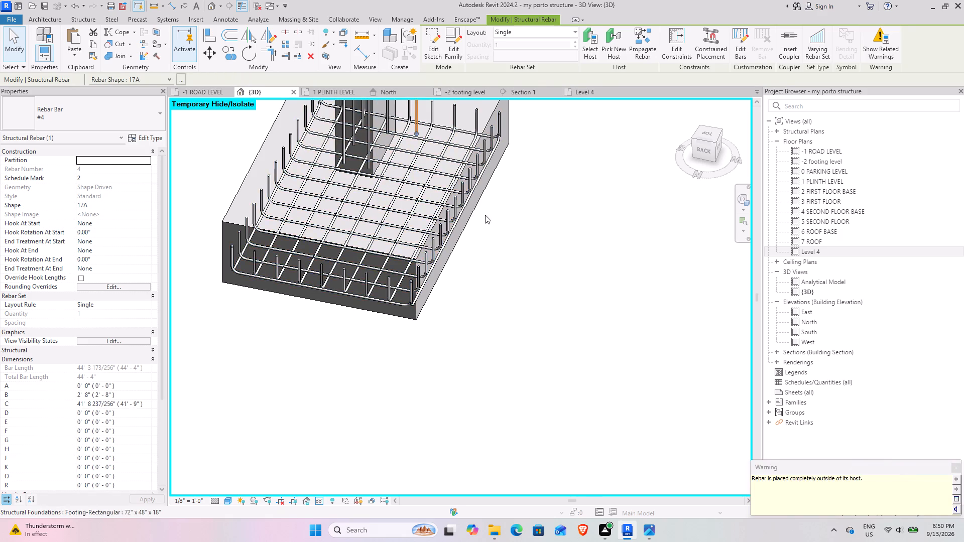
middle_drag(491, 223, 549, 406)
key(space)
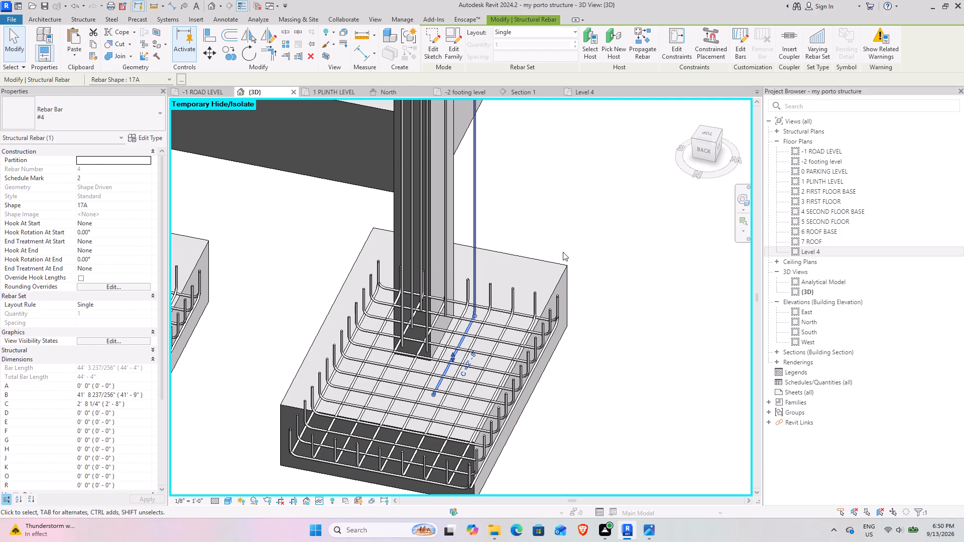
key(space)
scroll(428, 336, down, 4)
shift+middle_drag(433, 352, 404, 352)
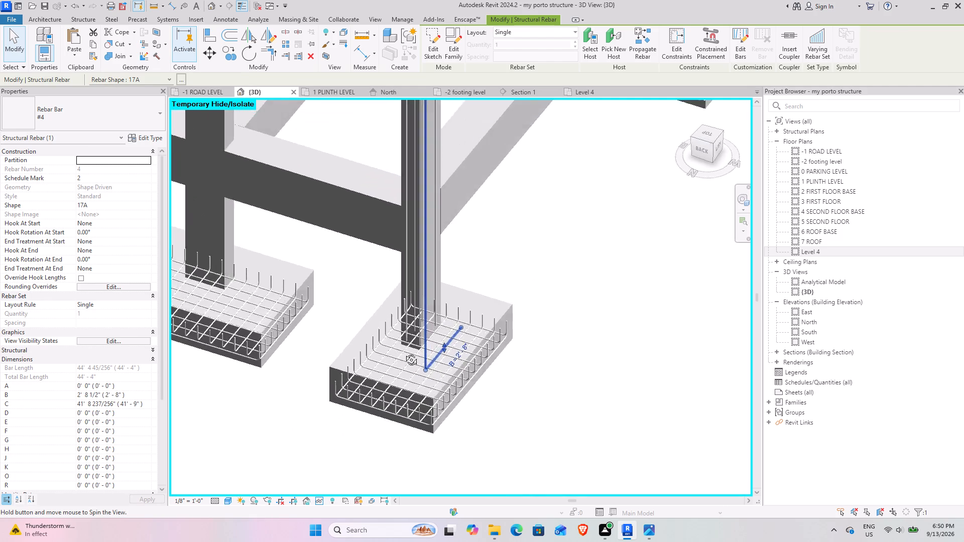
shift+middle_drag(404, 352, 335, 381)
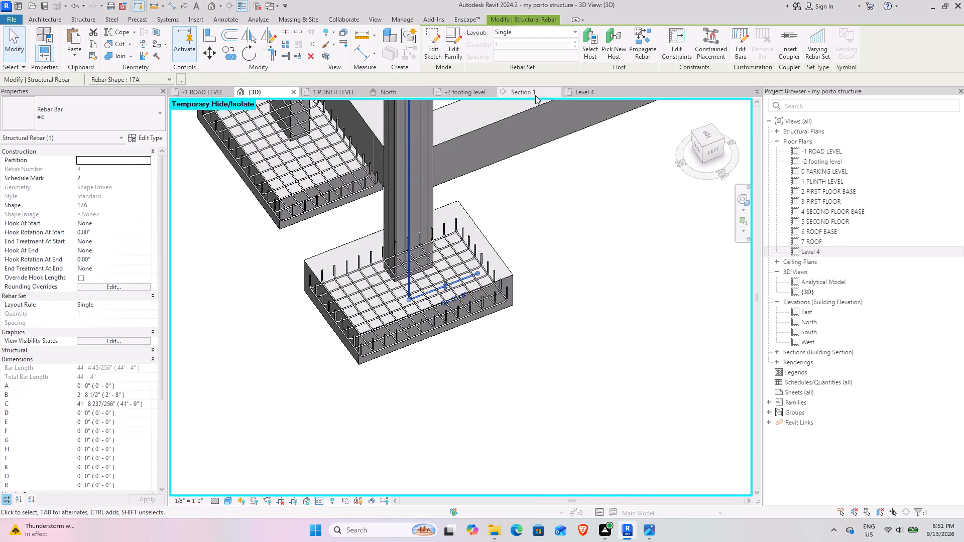
Examine the L-shaped bar's position within the column in the -2 footing level plan and the 3D view.
click(459, 94)
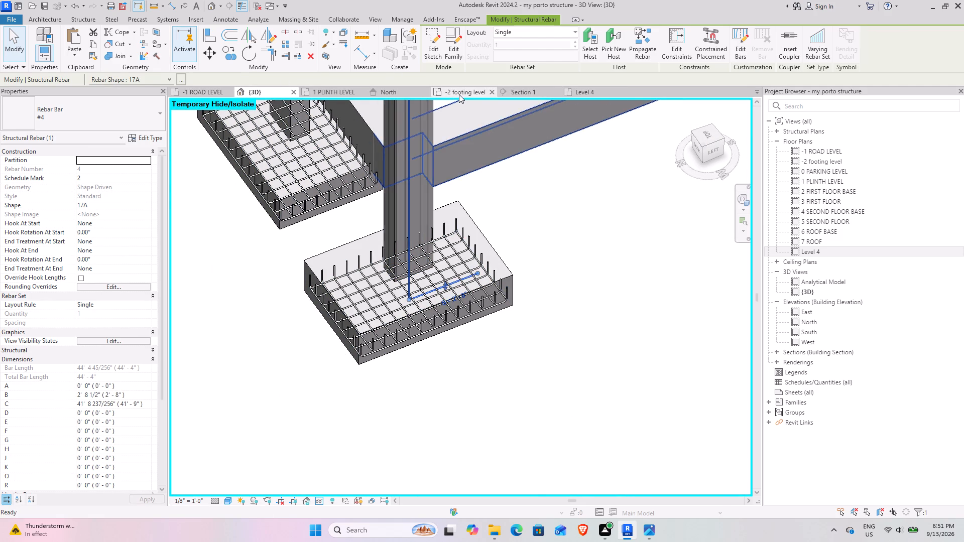
scroll(403, 262, down, 9)
middle_drag(498, 252, 460, 268)
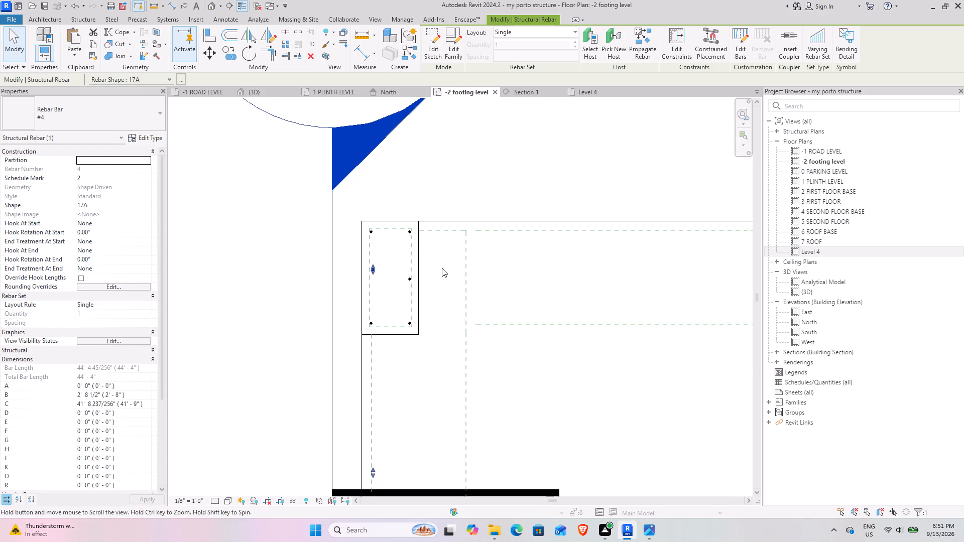
scroll(356, 269, up, 9)
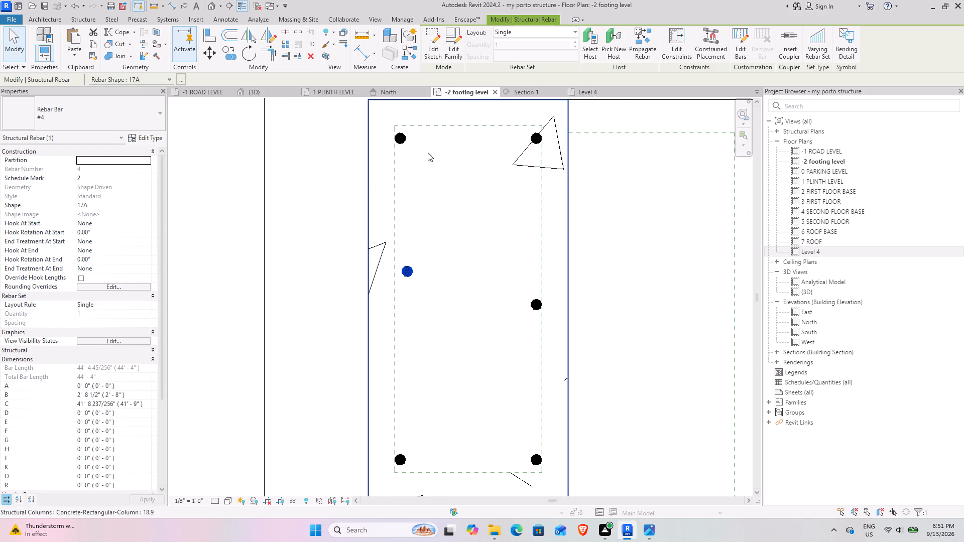
scroll(458, 322, down, 9)
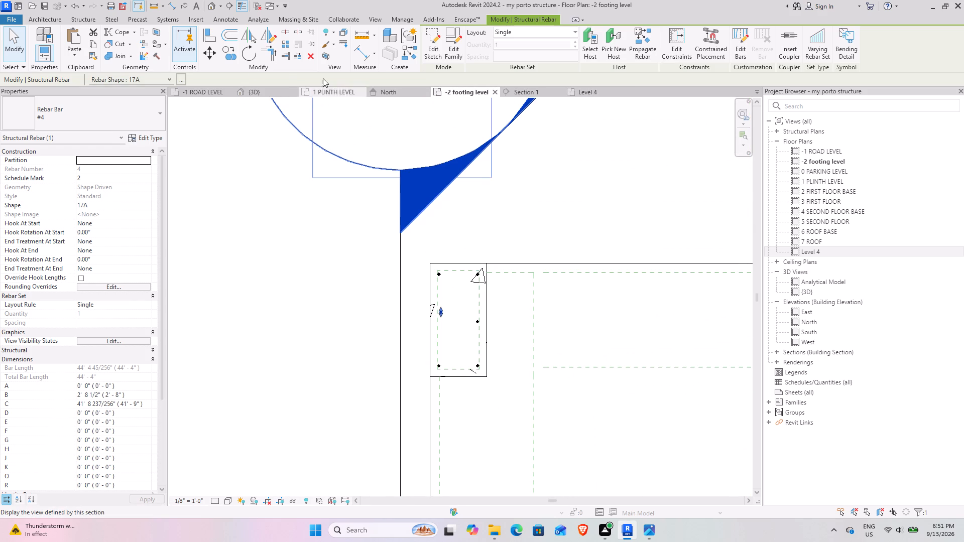
click(250, 89)
scroll(448, 306, up, 4)
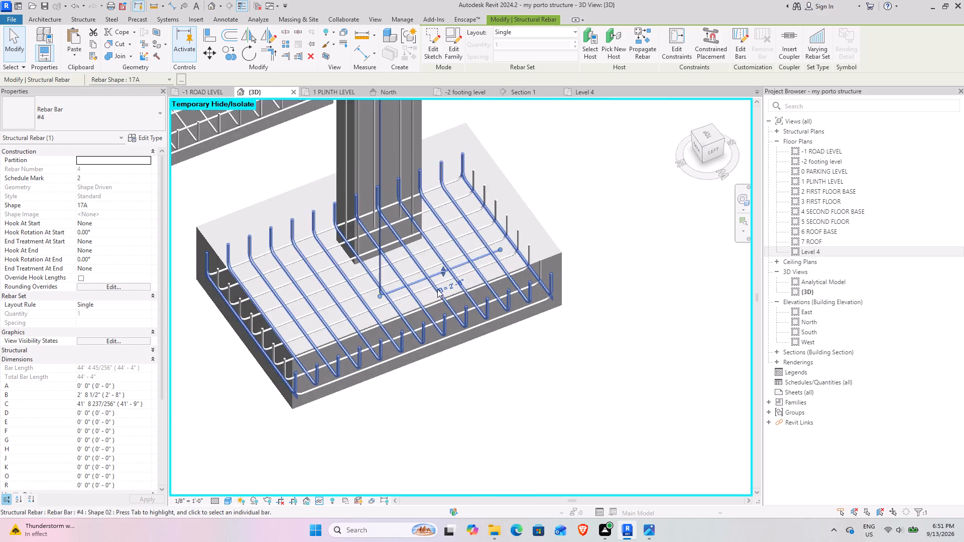
scroll(434, 283, up, 5)
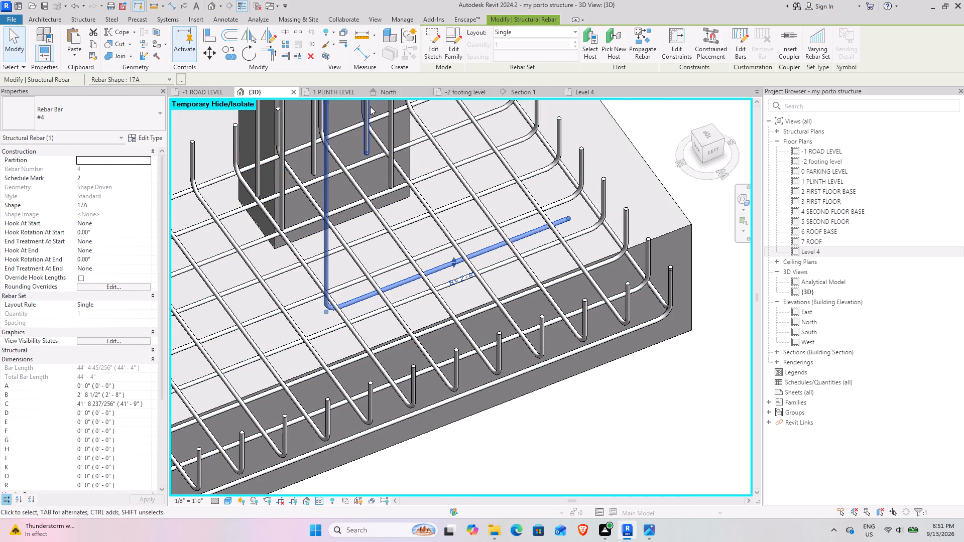
click(459, 93)
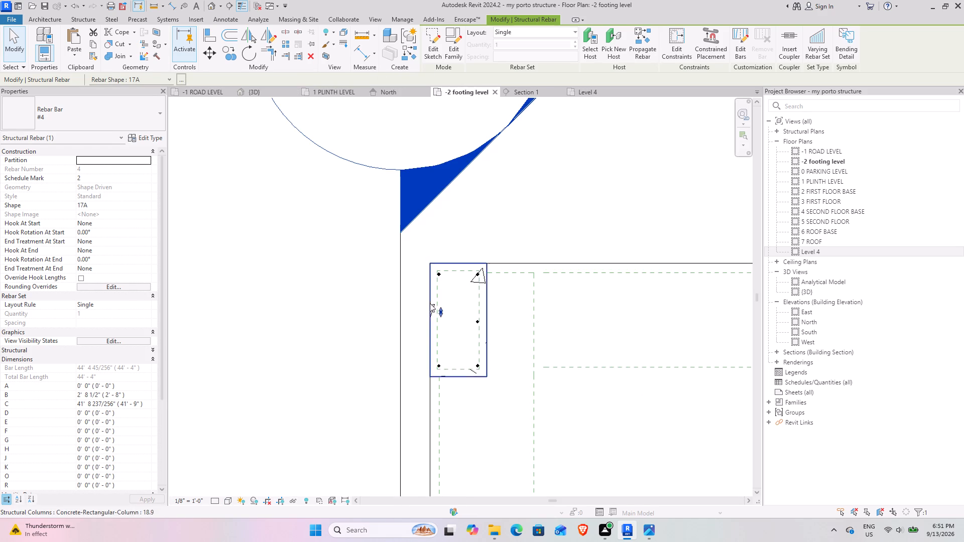
scroll(434, 305, down, 3)
scroll(485, 367, up, 9)
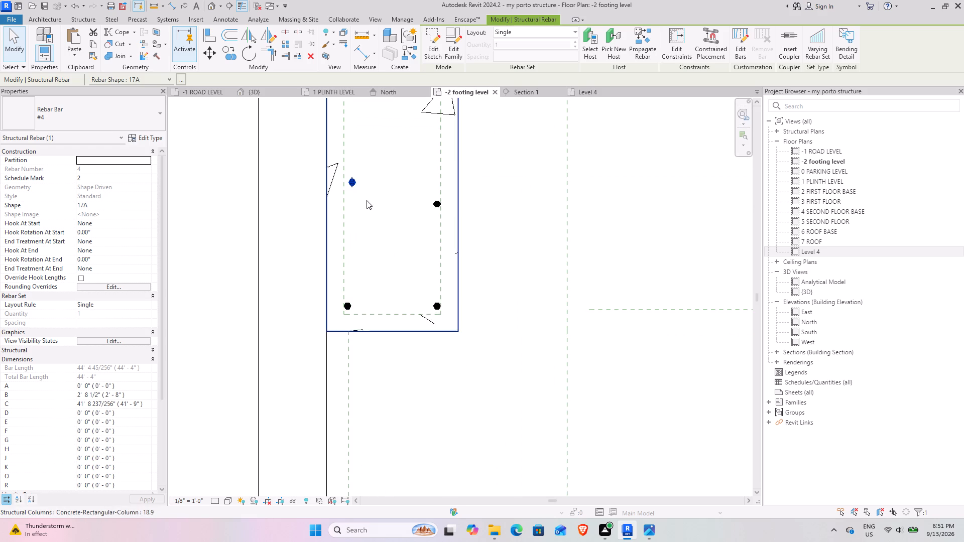
middle_drag(330, 213, 374, 269)
scroll(393, 260, up, 5)
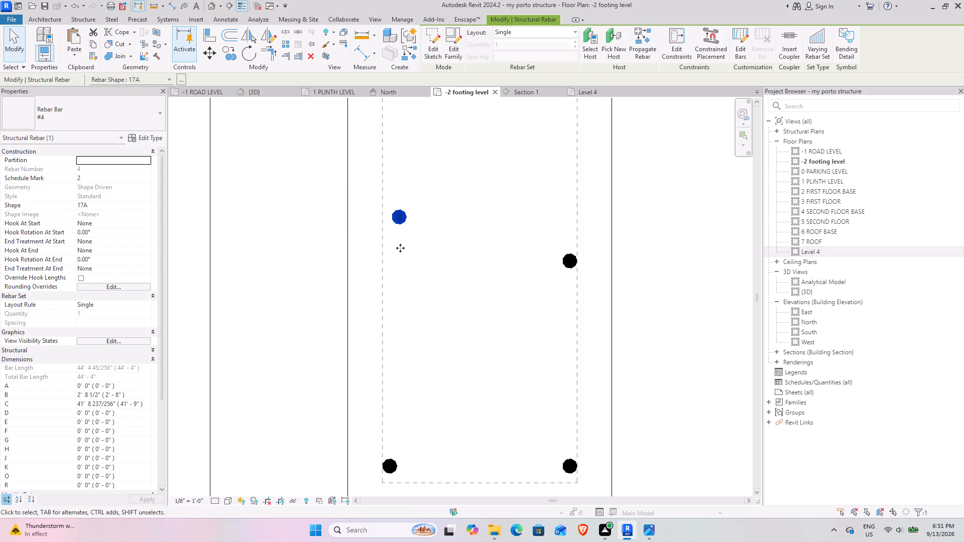
Delete the L-shaped #4 bar from the column in the -2 footing level plan.
click(487, 298)
scroll(442, 347, down, 4)
click(415, 270)
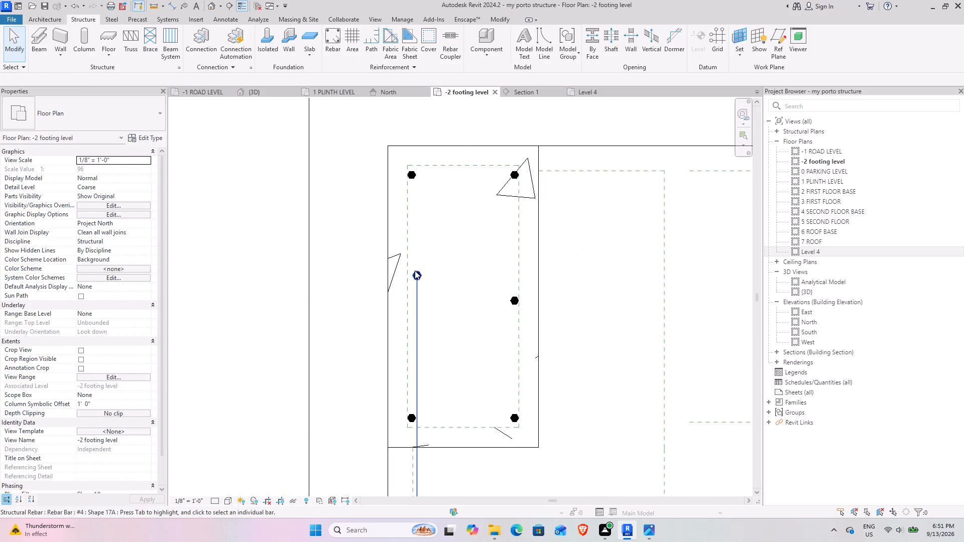
click(310, 59)
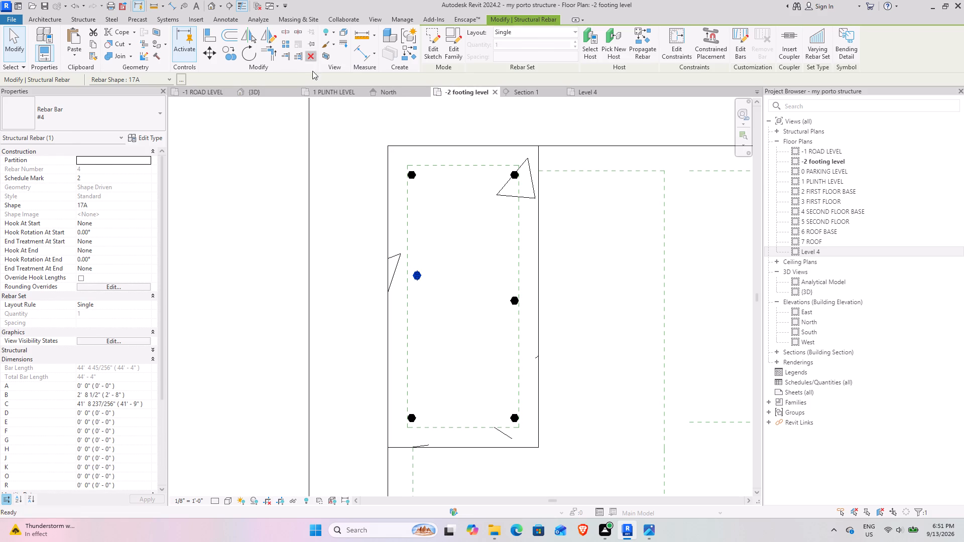
Delete four of the column's straight vertical bars in plan, keeping only the one at the lower-left corner.
click(407, 421)
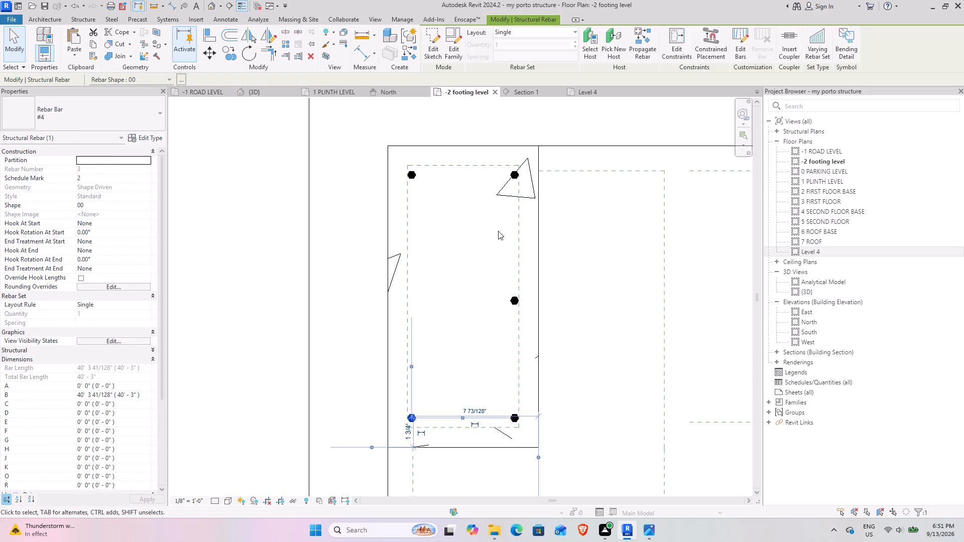
click(332, 308)
drag(371, 131, 588, 358)
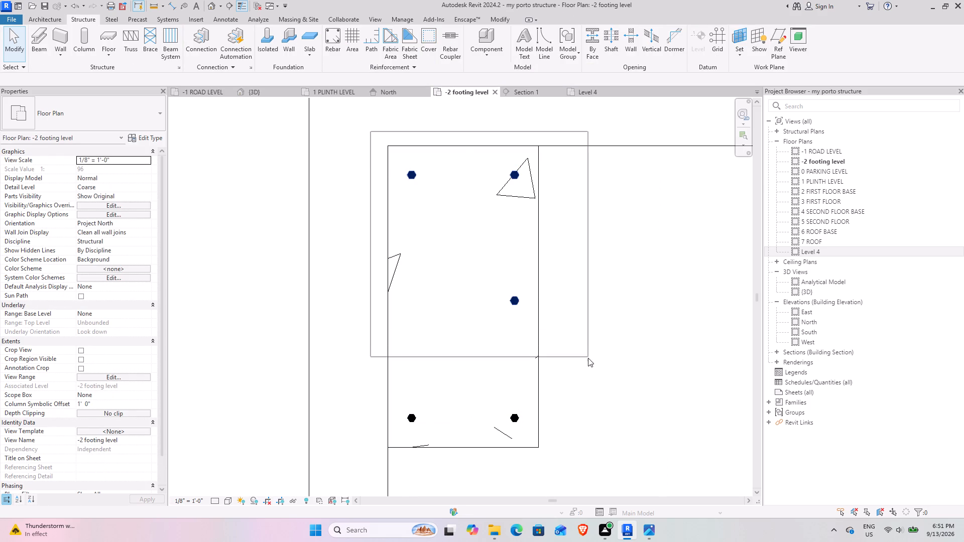
drag(588, 358, 588, 359)
ctrl+click(515, 419)
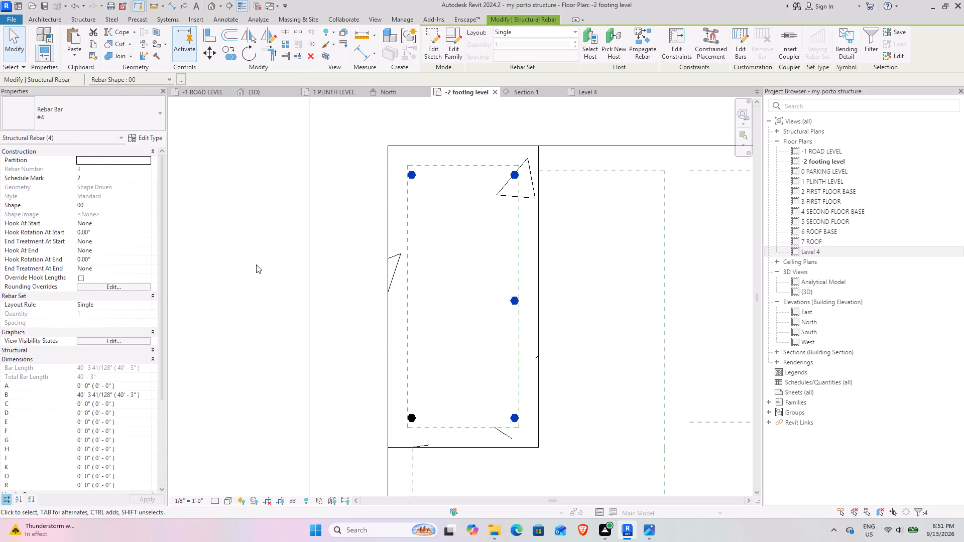
click(314, 57)
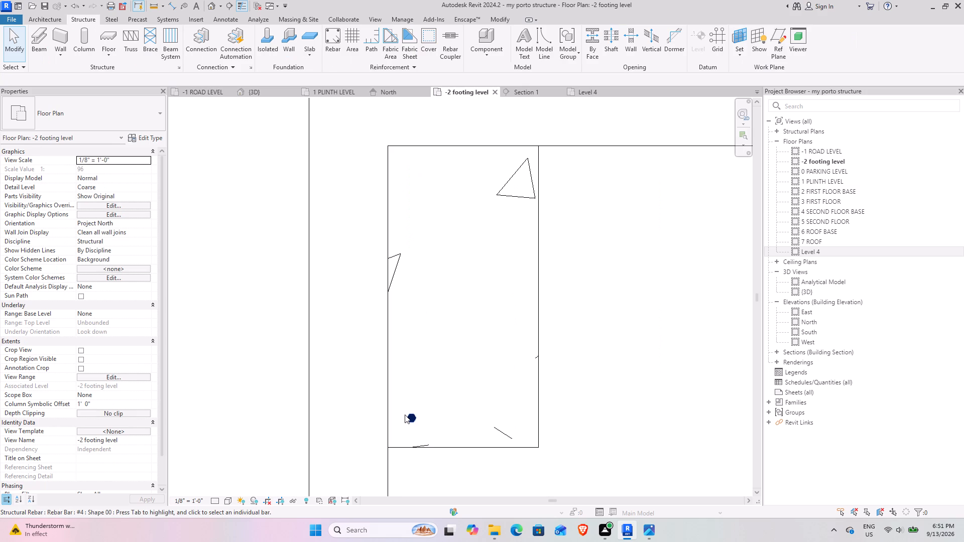
Edit the remaining column bar's sketch in Section 1, drawing a horizontal line about 1'-10" long just above the footing's bottom mesh.
click(404, 414)
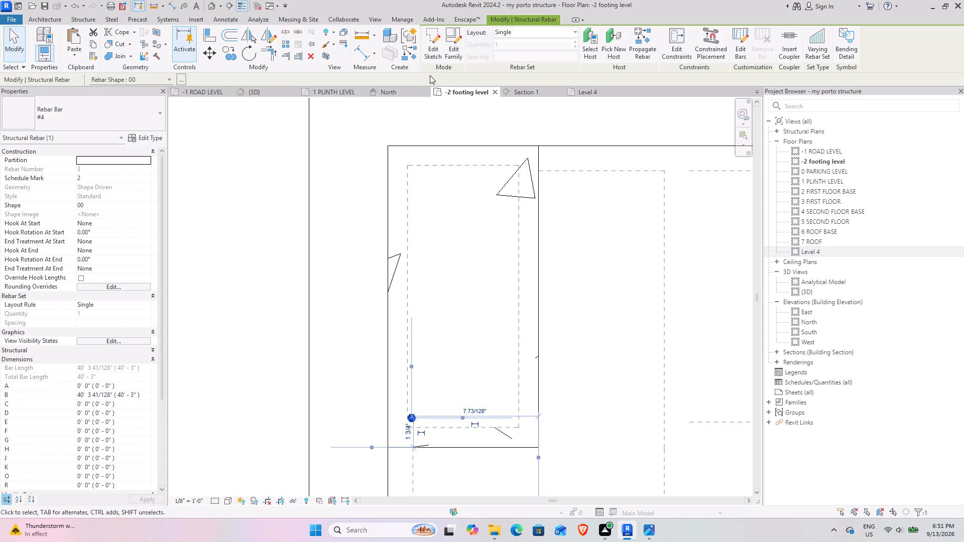
click(532, 89)
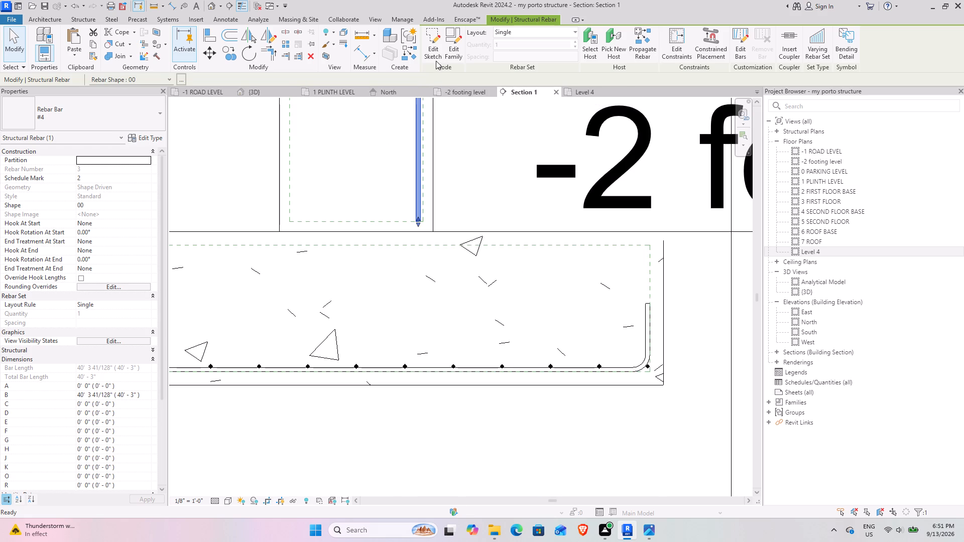
click(438, 46)
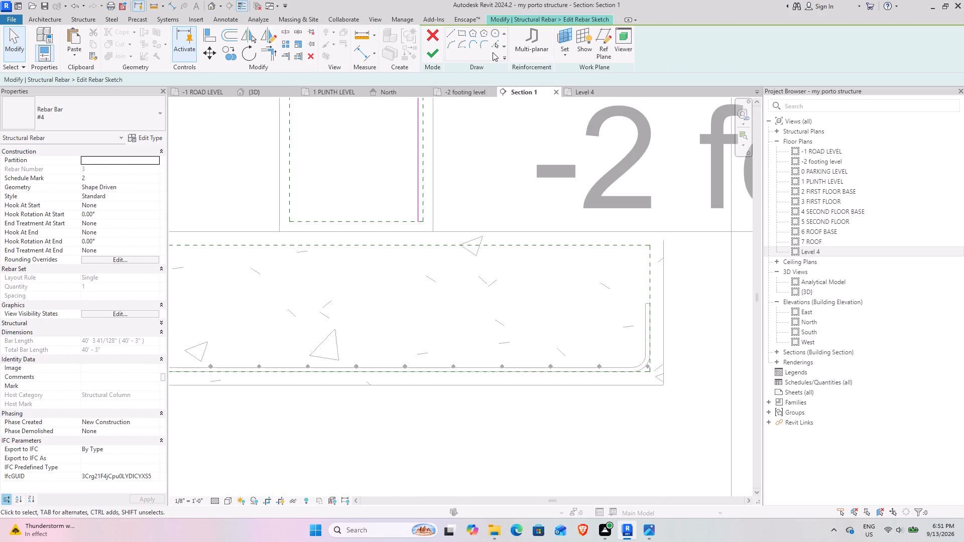
click(453, 33)
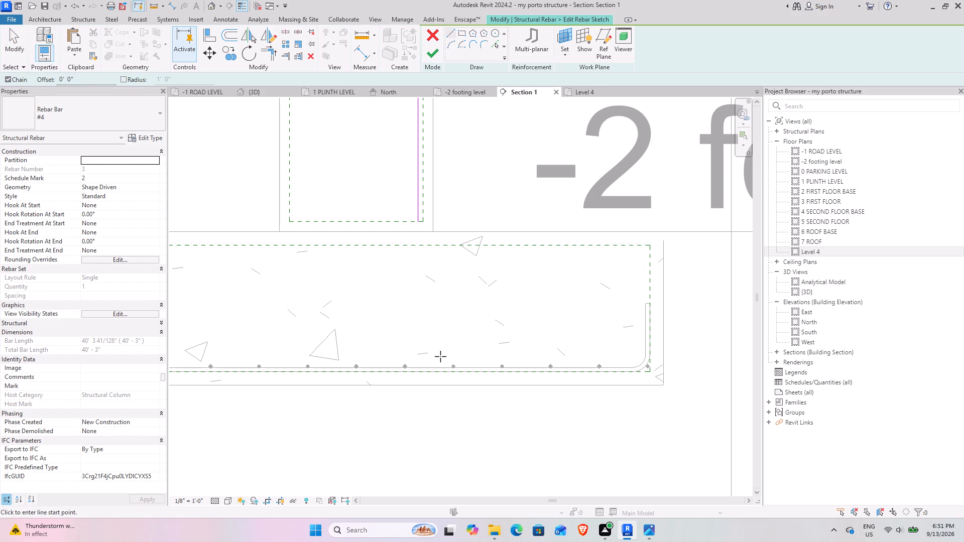
click(436, 356)
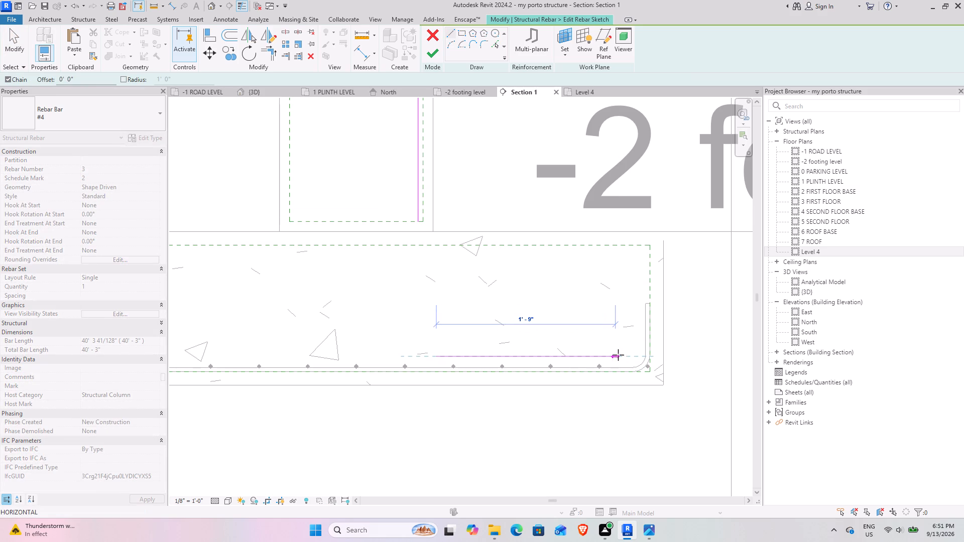
click(628, 354)
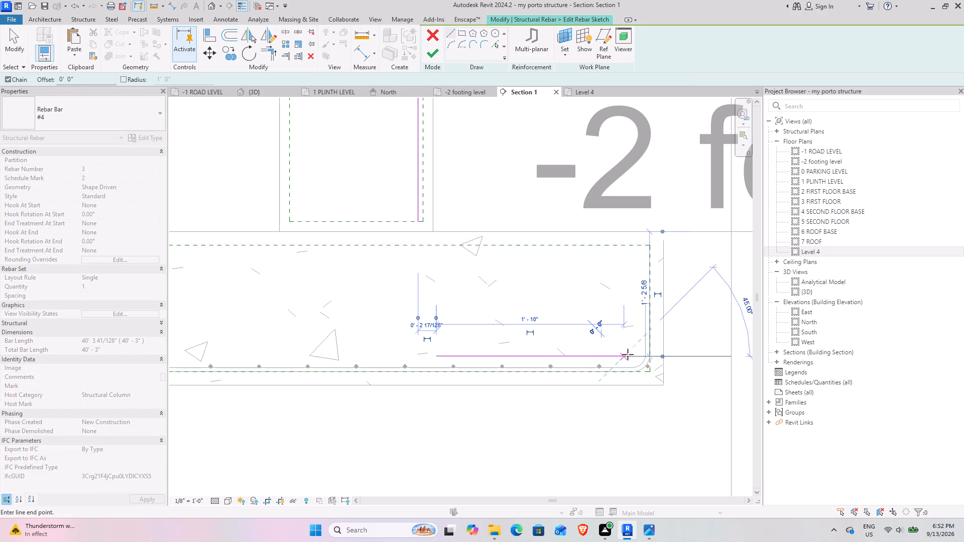
Trim/extend the horizontal line and the vertical bar line to a corner, forming an L-shaped bar sketch.
text(tr)
click(454, 351)
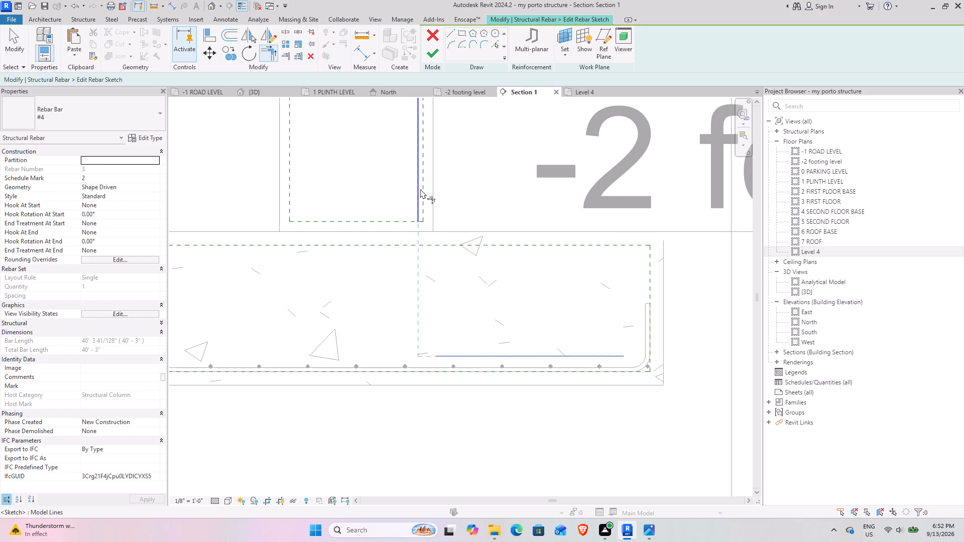
click(420, 189)
key(Escape)
key(Escape)
key(Escape)
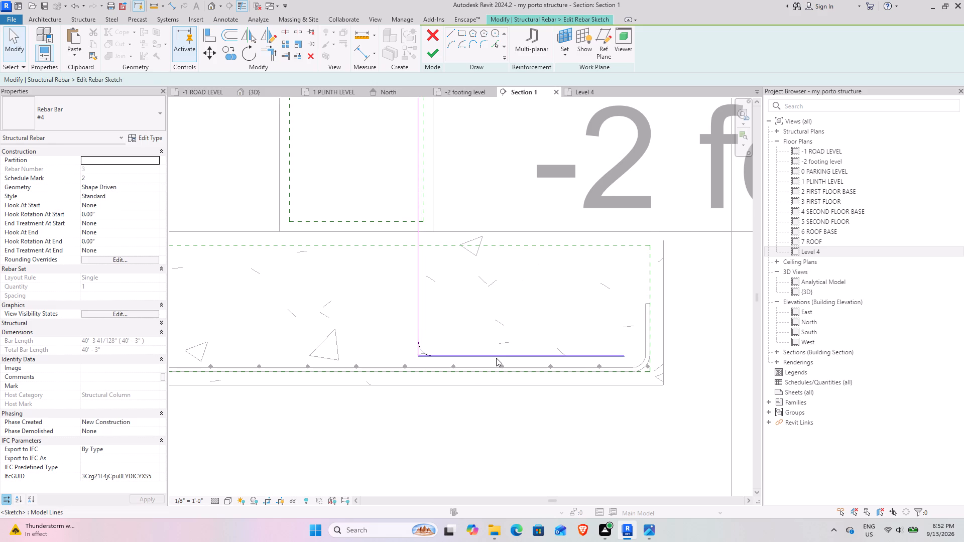
Nudge the sketch's horizontal segment down two increments toward the footing's bottom mesh.
click(496, 358)
key(Down)
key(Down)
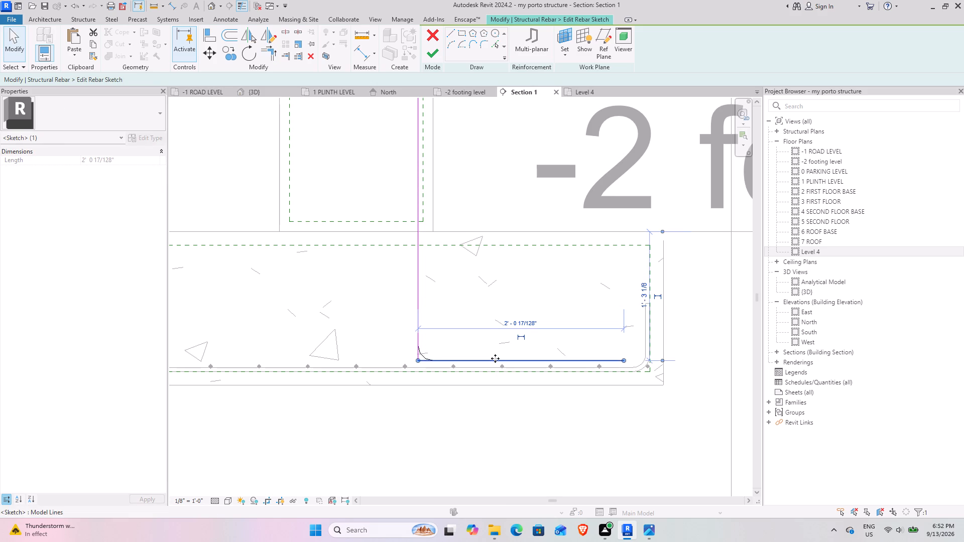
Switch to the -2 footing level plan and finish the L-shaped bar's sketch edit.
click(476, 90)
scroll(414, 351, down, 10)
middle_drag(463, 362, 414, 256)
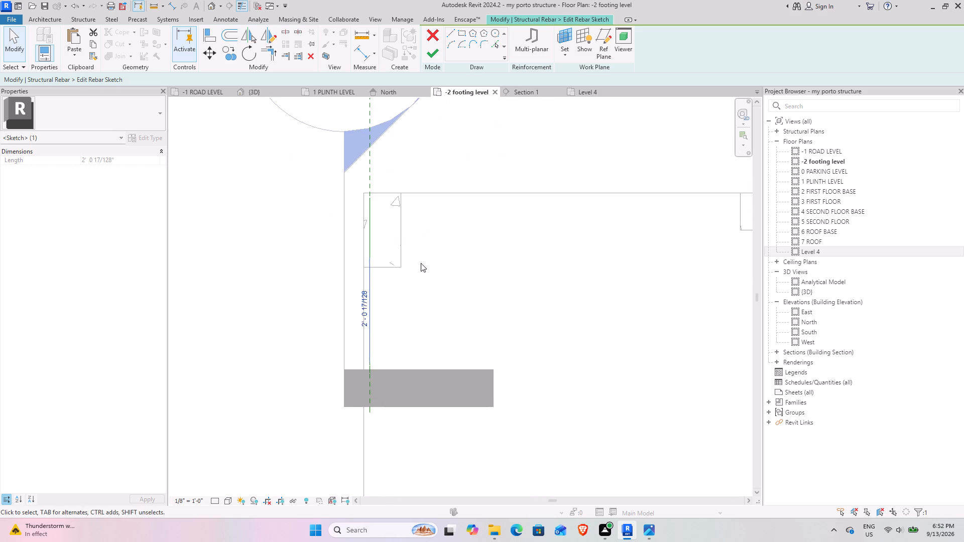
click(487, 304)
middle_drag(444, 233, 452, 248)
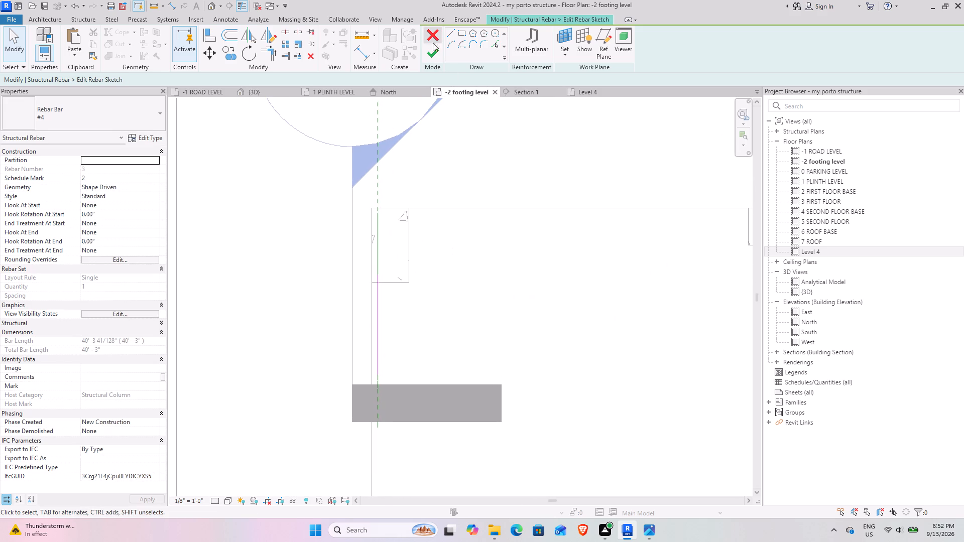
click(433, 54)
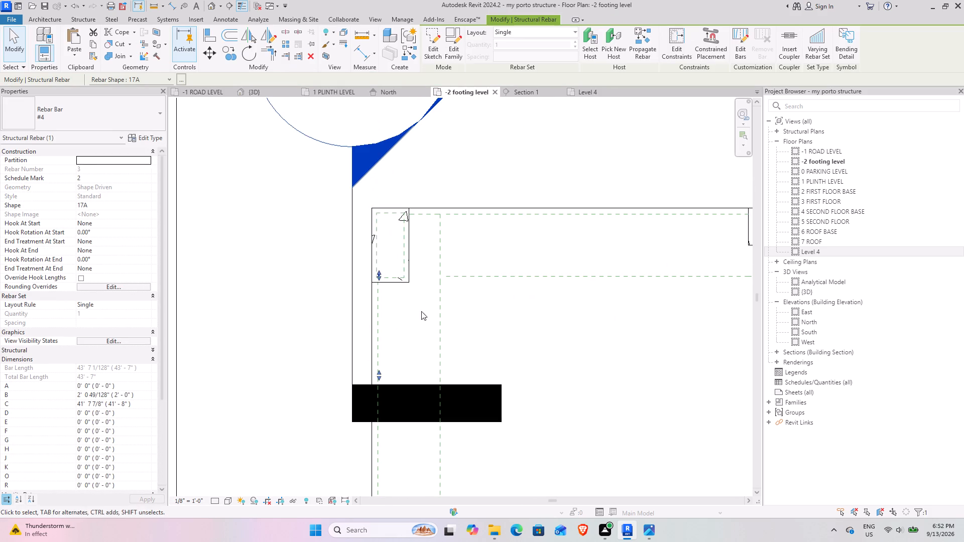
Locate the L-shaped bar at the column in the Level 4 floor plan and set that view's detail level to Fine.
scroll(369, 282, up, 14)
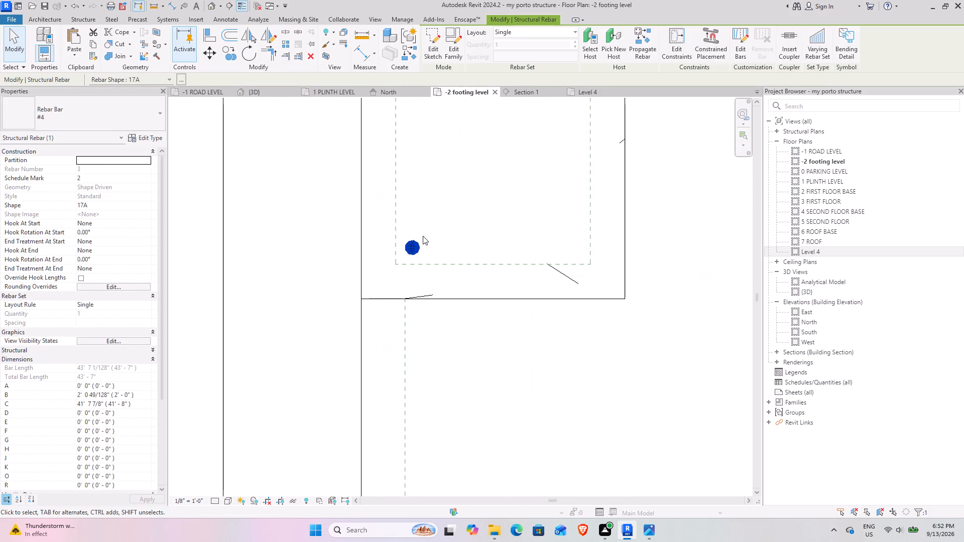
scroll(423, 236, down, 4)
click(595, 95)
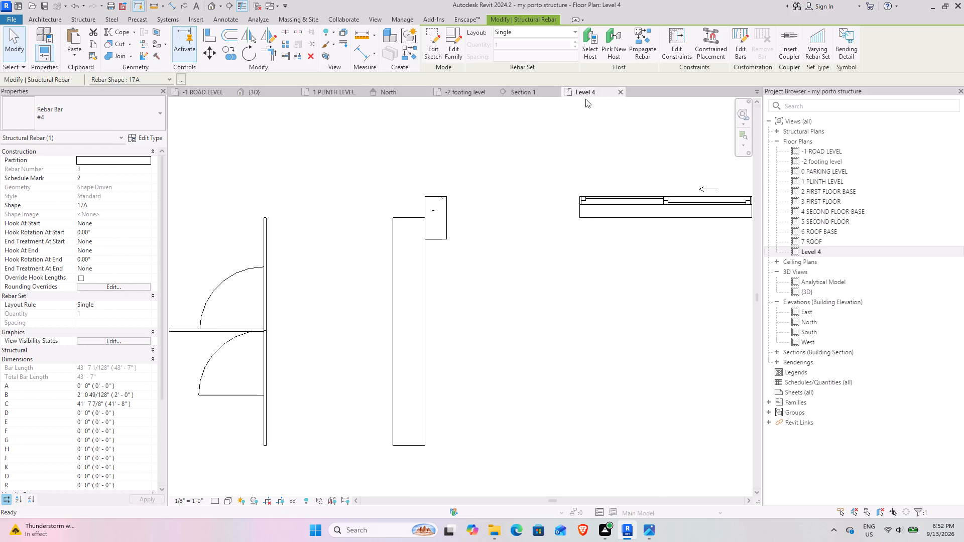
scroll(411, 287, down, 9)
middle_drag(290, 303, 596, 255)
scroll(468, 227, up, 3)
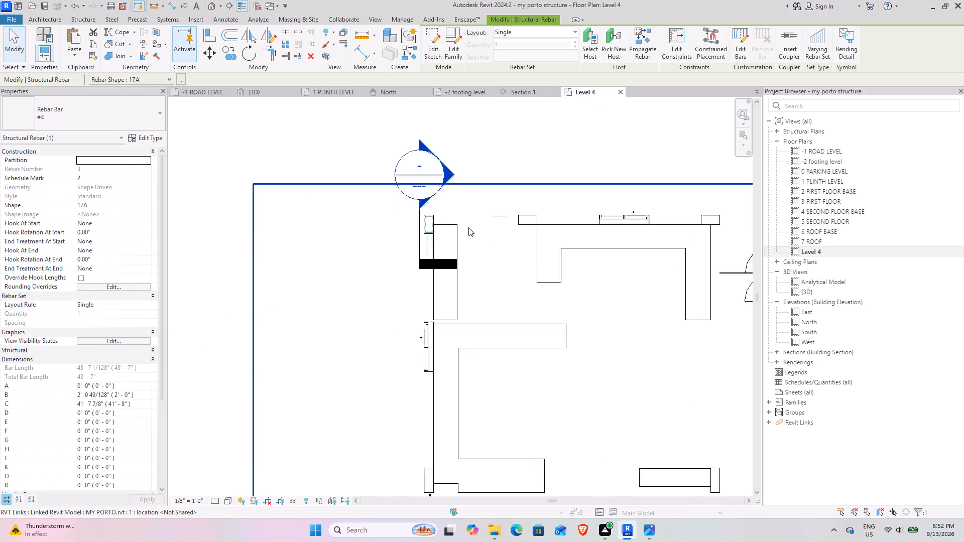
scroll(468, 227, up, 11)
middle_drag(452, 178, 449, 207)
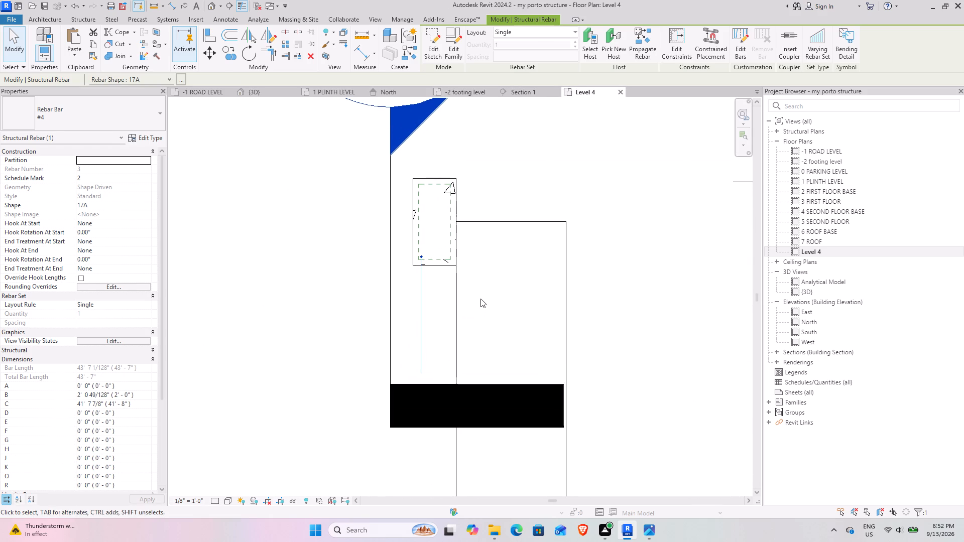
click(480, 299)
scroll(431, 270, up, 9)
click(408, 238)
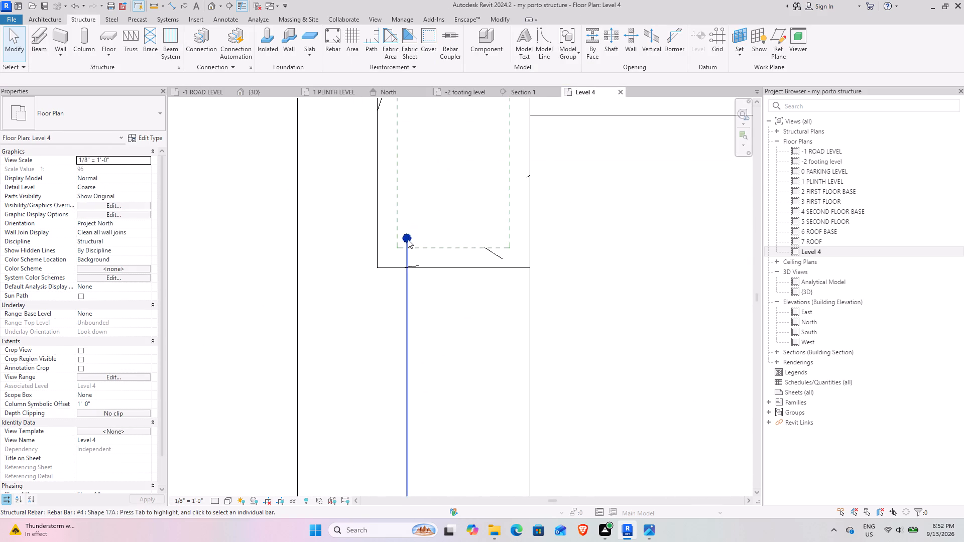
scroll(446, 264, down, 5)
click(215, 502)
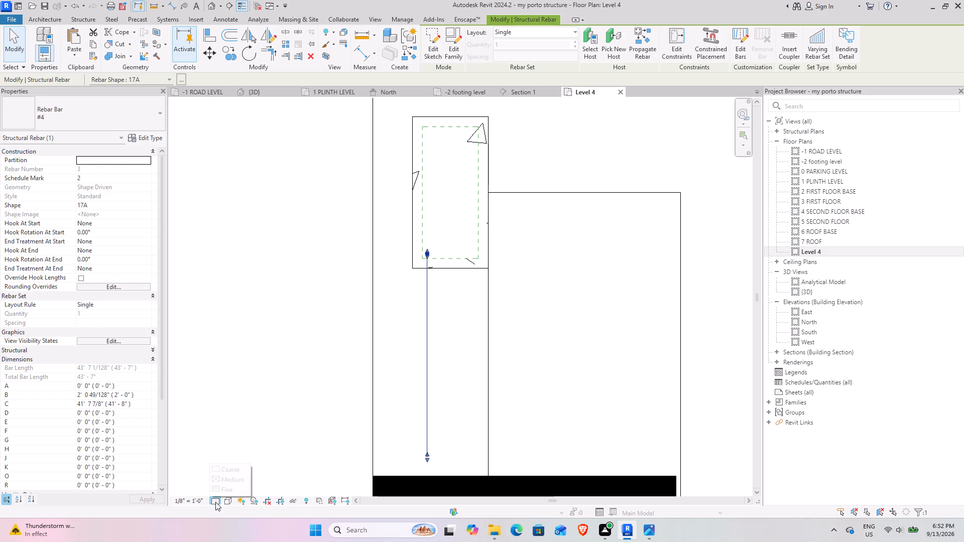
click(229, 491)
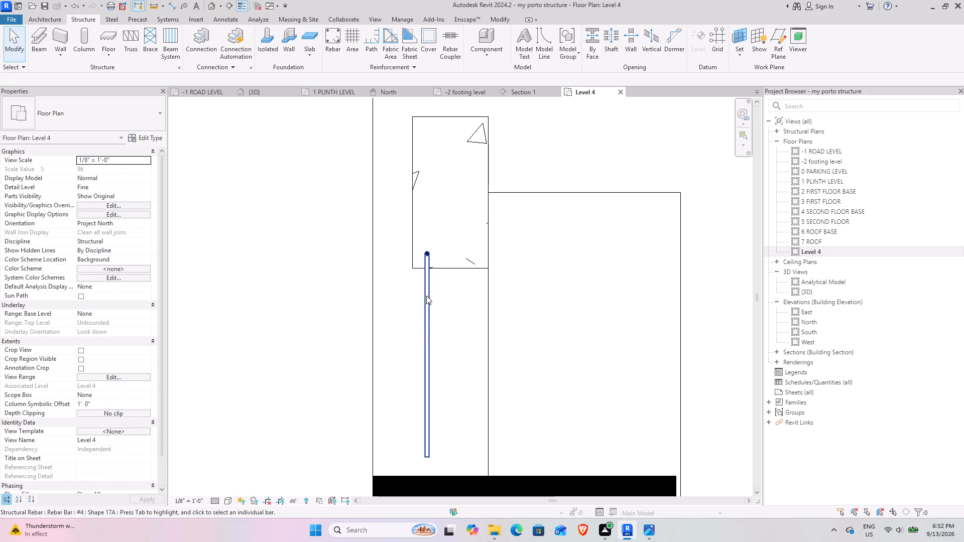
Rotate the L-shaped bar 45° about its vertical leg so its bottom leg points diagonally out of the column's lower-left corner.
click(426, 296)
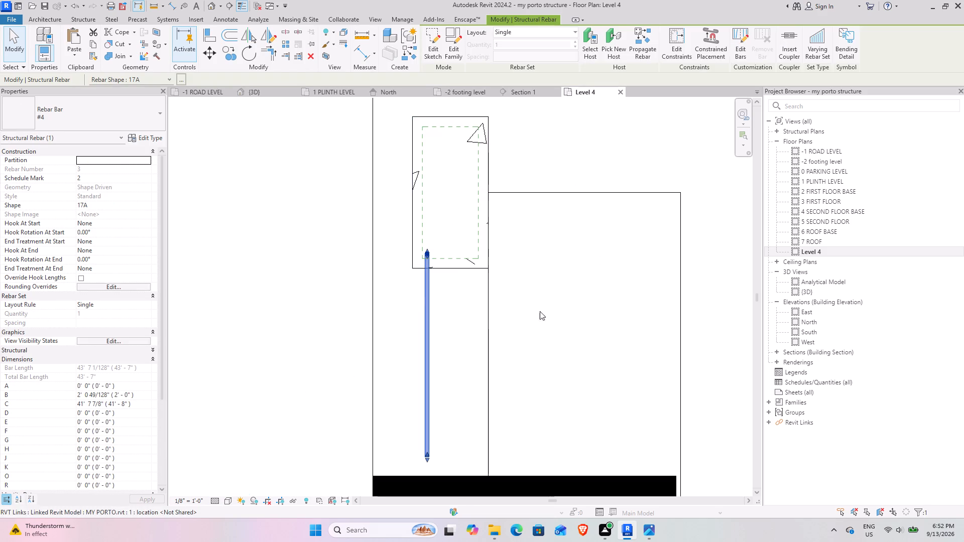
click(255, 55)
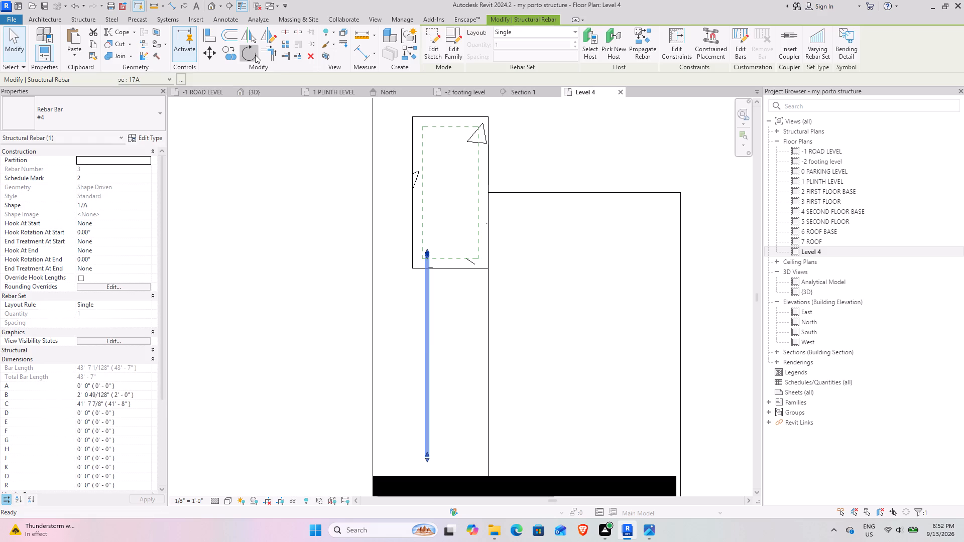
click(299, 79)
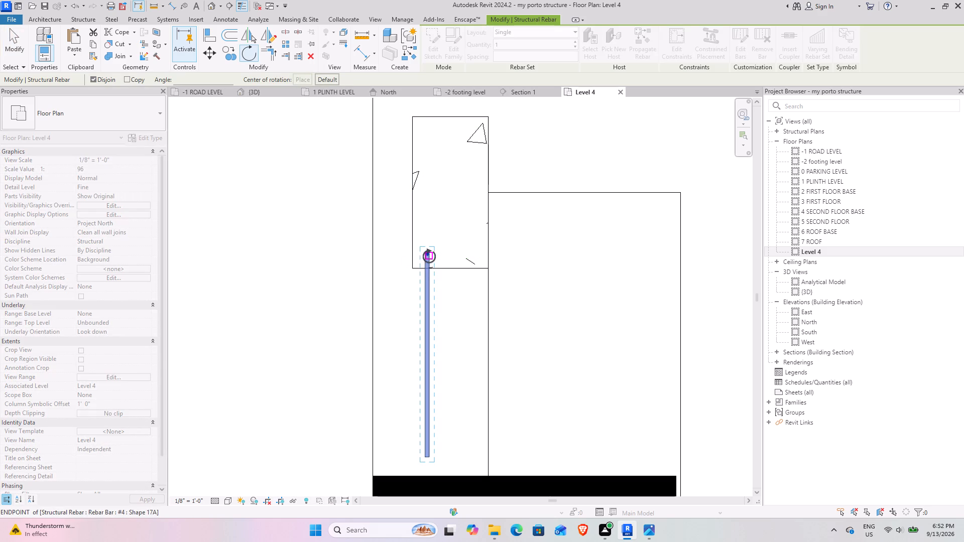
scroll(429, 254, up, 10)
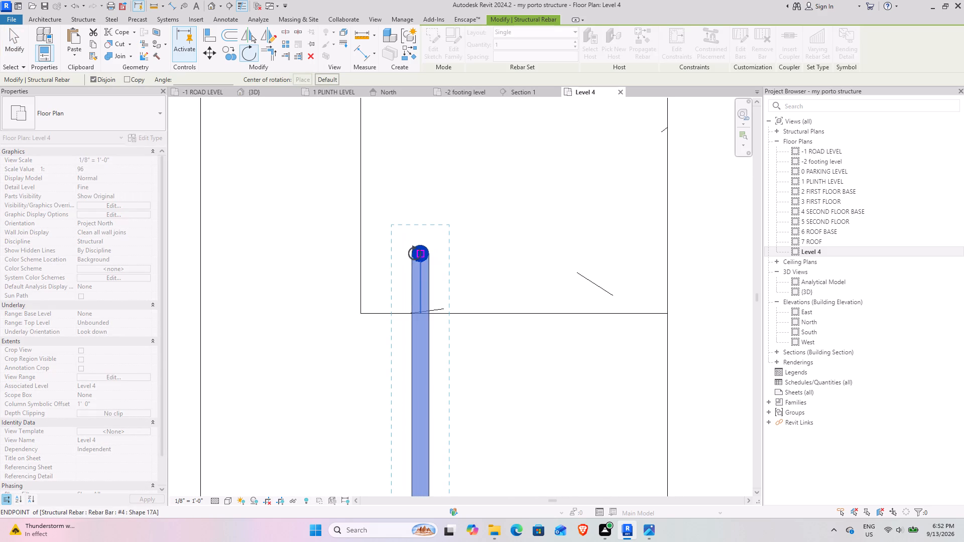
click(420, 252)
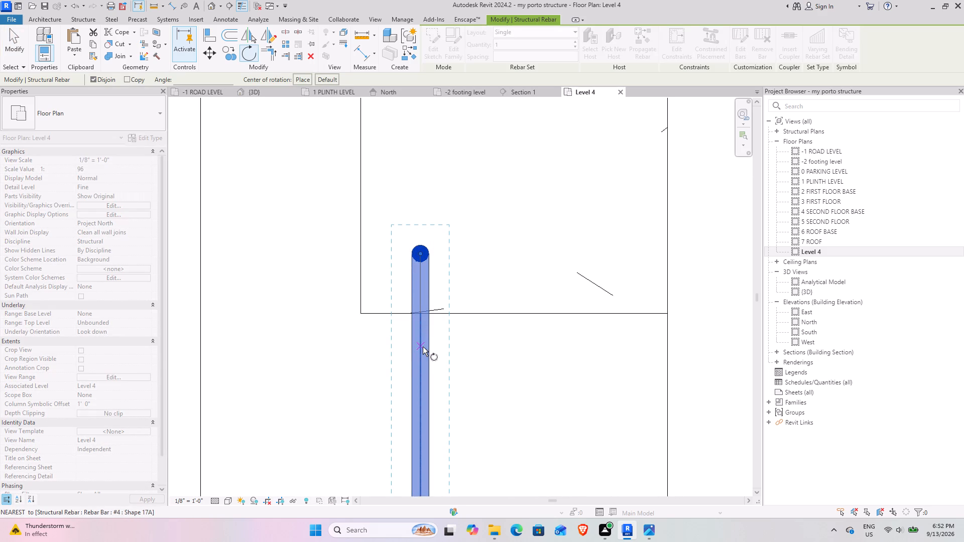
click(423, 347)
text(45)
key(Return)
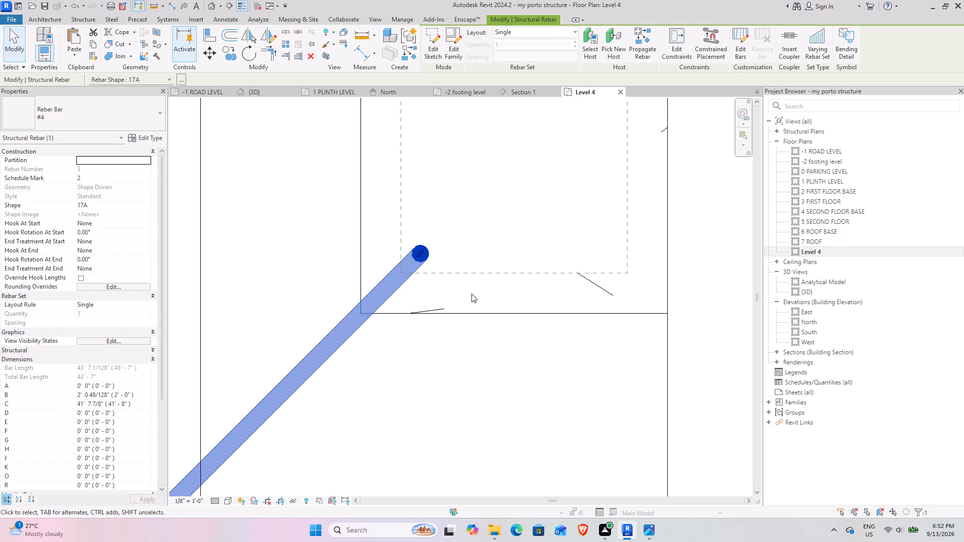
Mirror a copy of the diagonal bar across the column's vertical centreline to the lower-right corner.
scroll(471, 294, down, 5)
middle_drag(481, 255, 440, 309)
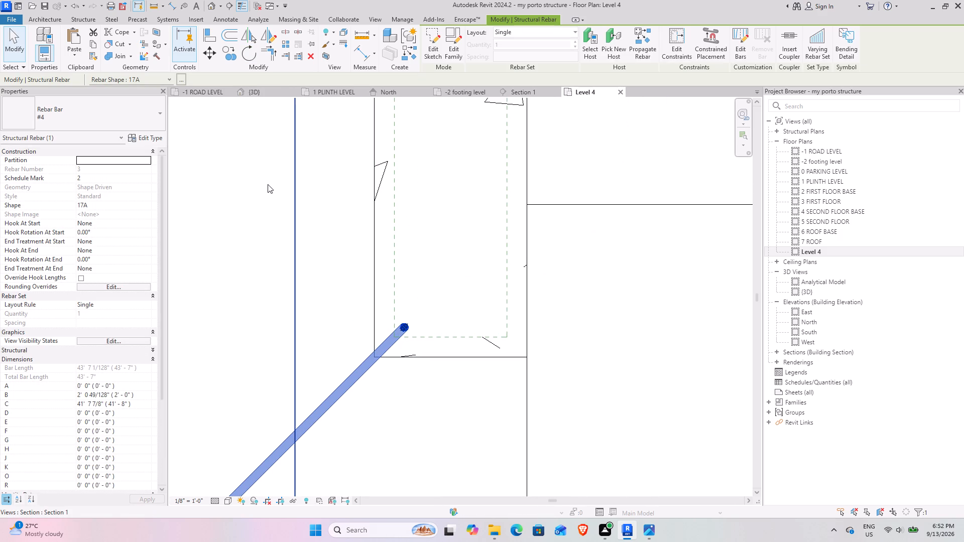
middle_drag(394, 170, 291, 333)
scroll(291, 297, down, 3)
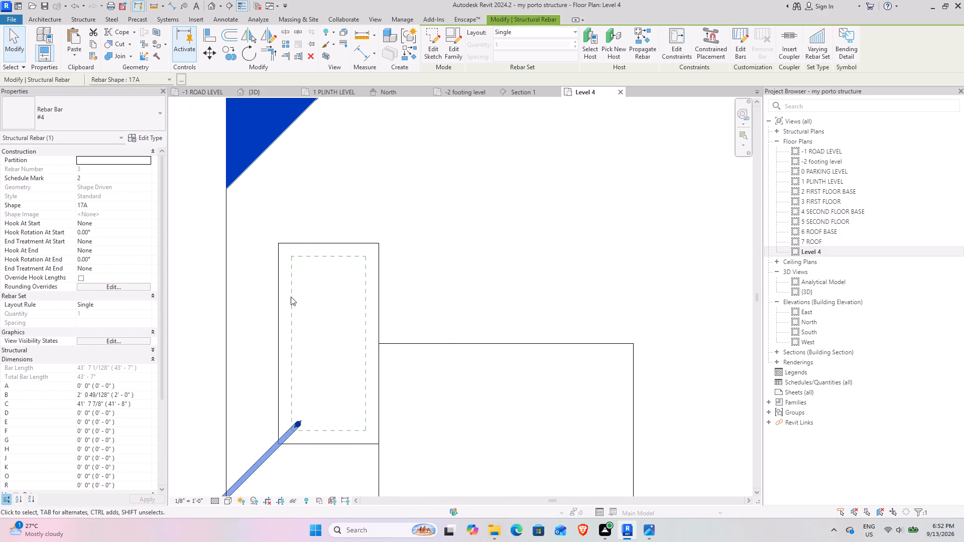
click(250, 35)
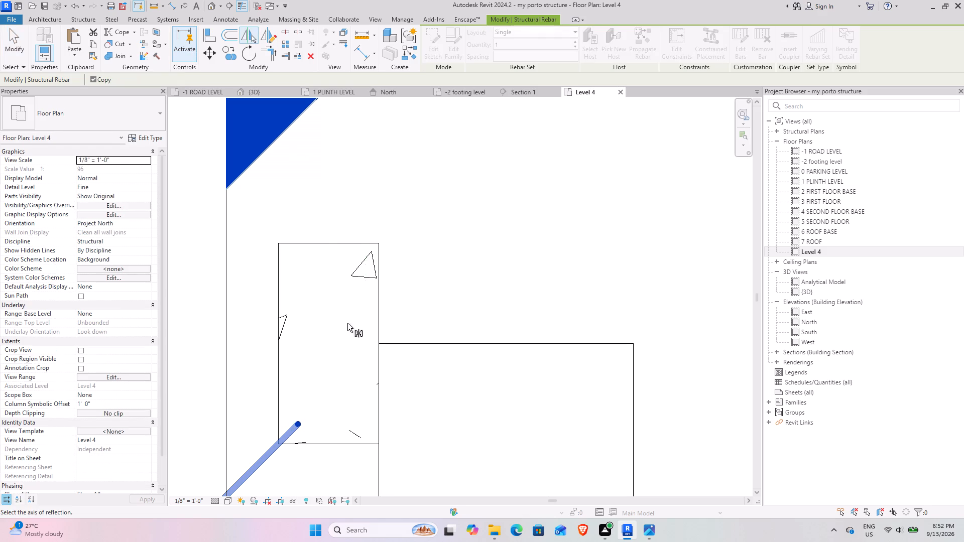
click(331, 336)
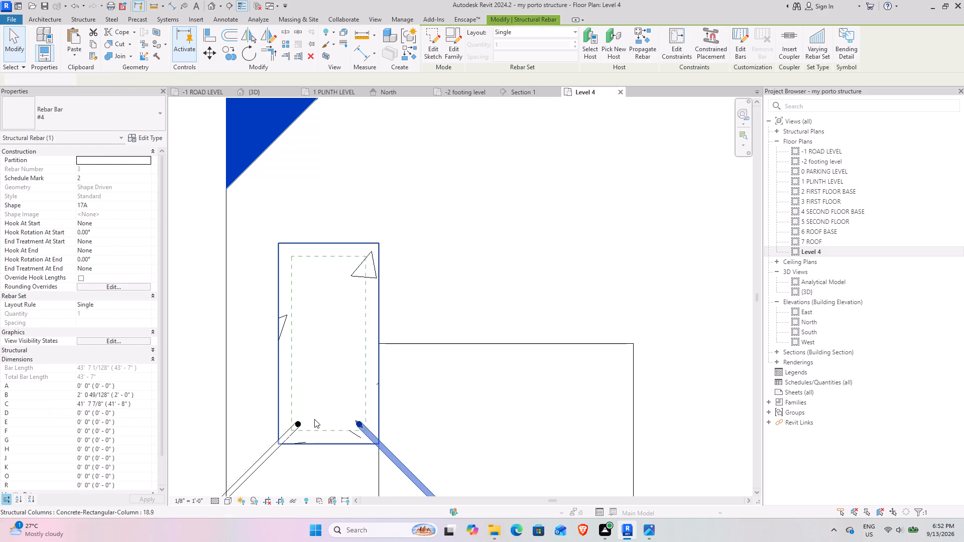
Mirror copies of both lower corner bars across the column's horizontal centreline to the two upper corners.
ctrl+click(295, 424)
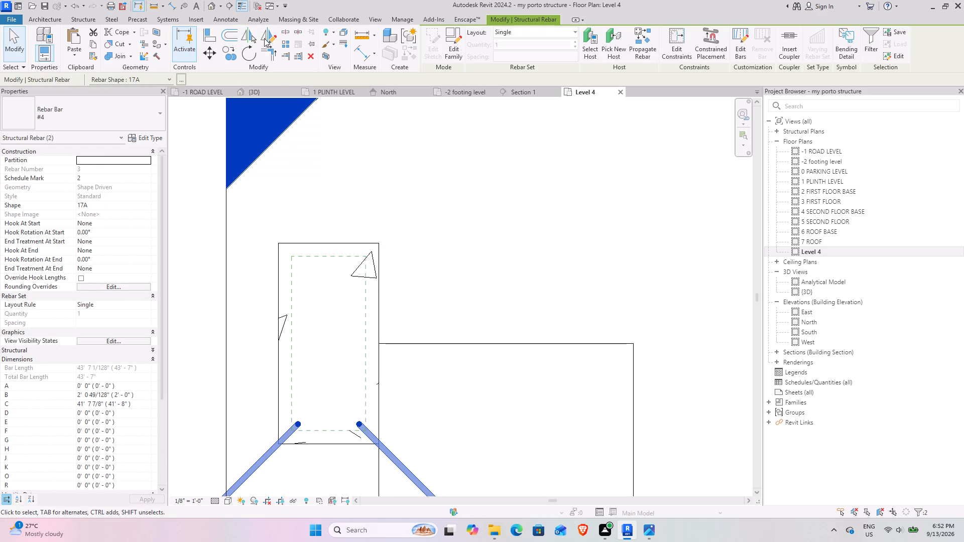
click(251, 37)
click(313, 344)
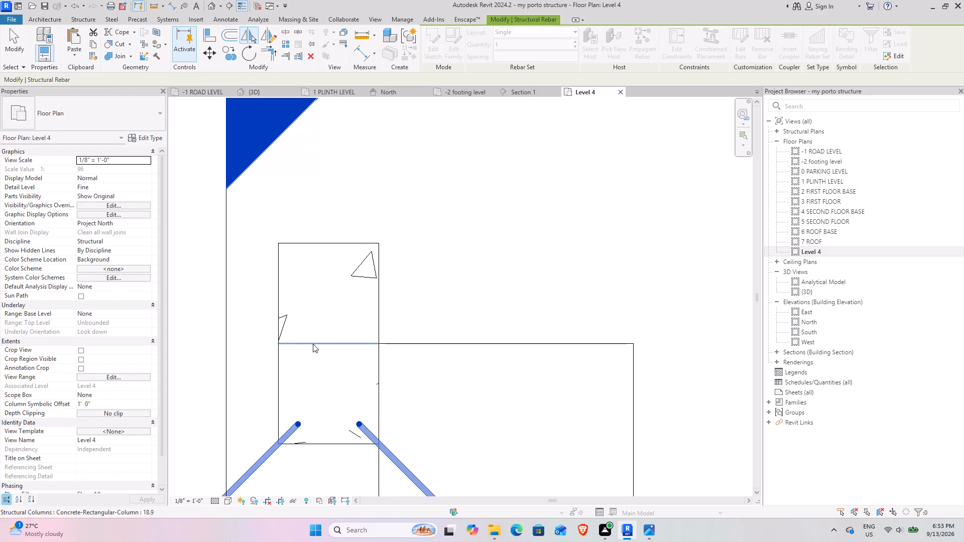
Create a copy of the upper-right corner bar rotated 45° about its vertical leg, with the bottom leg pointing horizontally away from the column.
scroll(336, 333, up, 4)
middle_drag(375, 241, 322, 315)
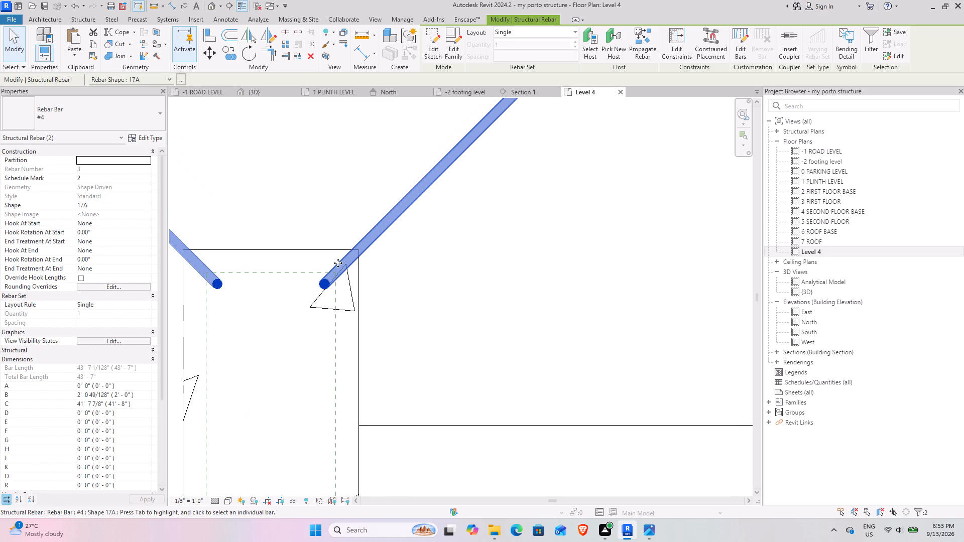
click(340, 267)
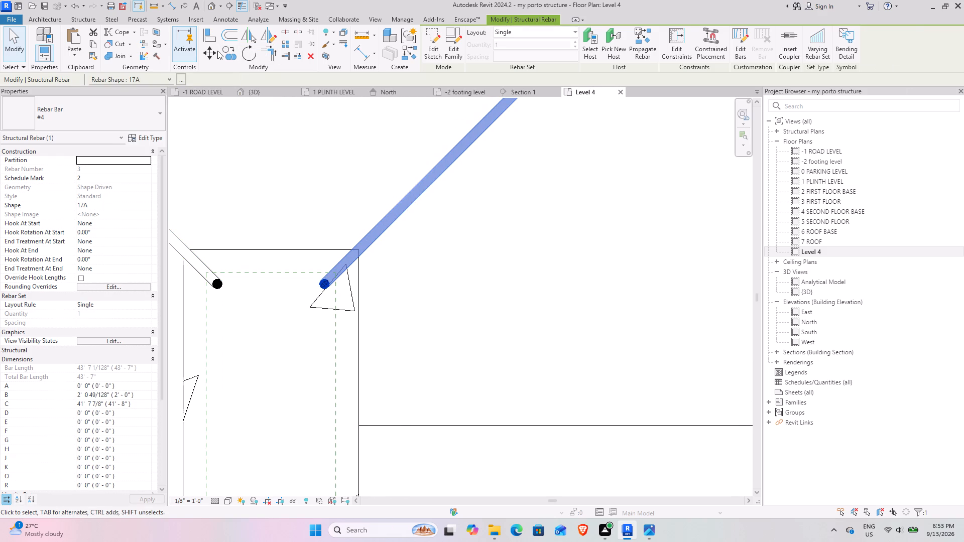
click(251, 55)
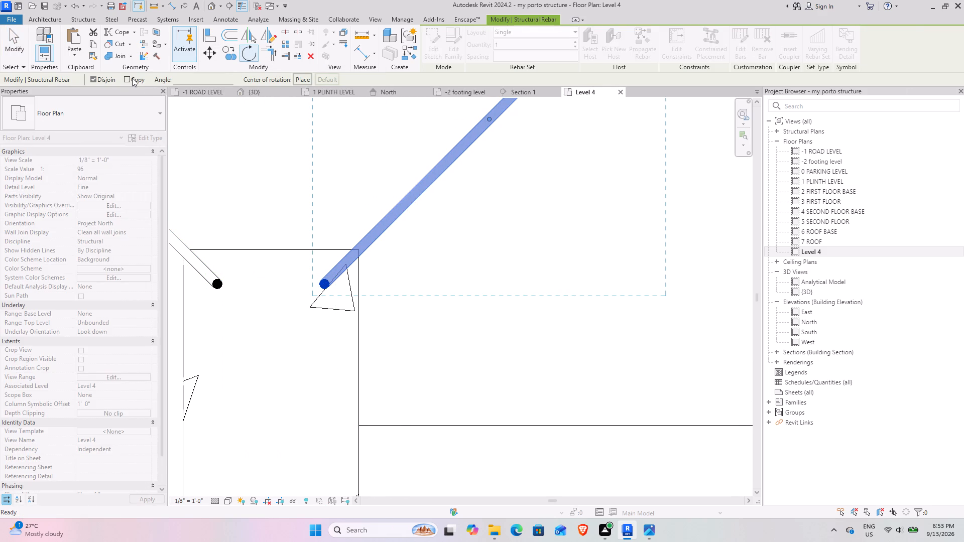
click(122, 78)
click(125, 80)
click(296, 73)
click(298, 82)
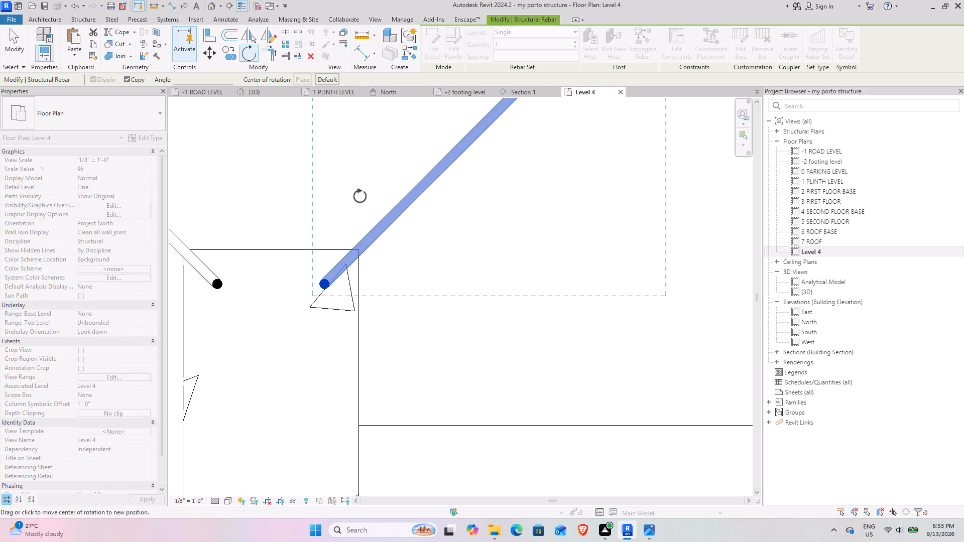
click(325, 286)
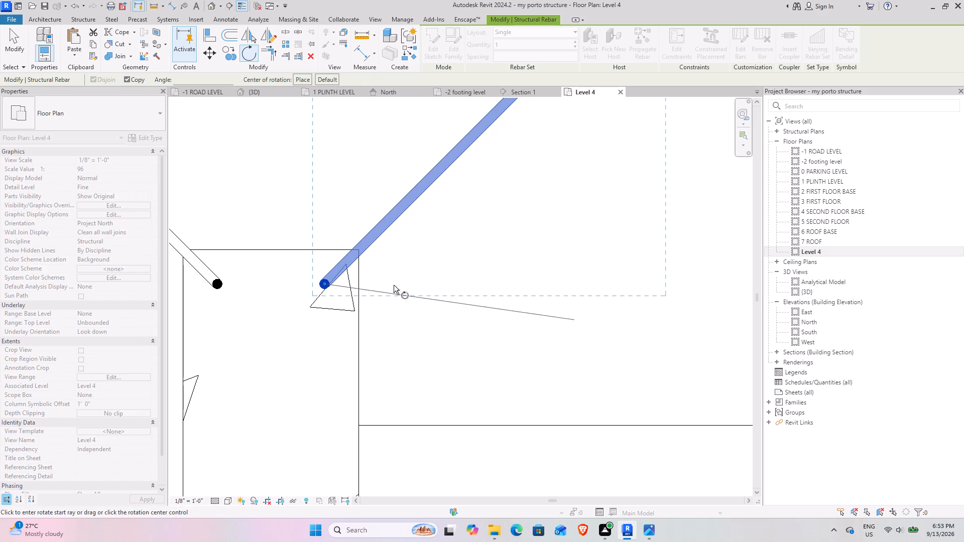
click(397, 212)
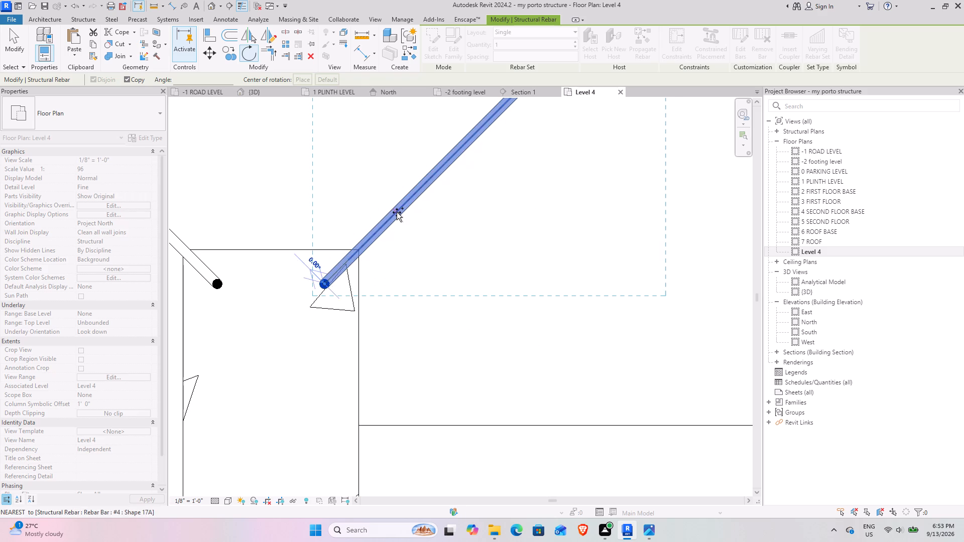
text(45)
key(Return)
Nudge the horizontal-leg bar along the column's right face to about a third of the way from the upper to the lower corner bar.
scroll(427, 263, down, 4)
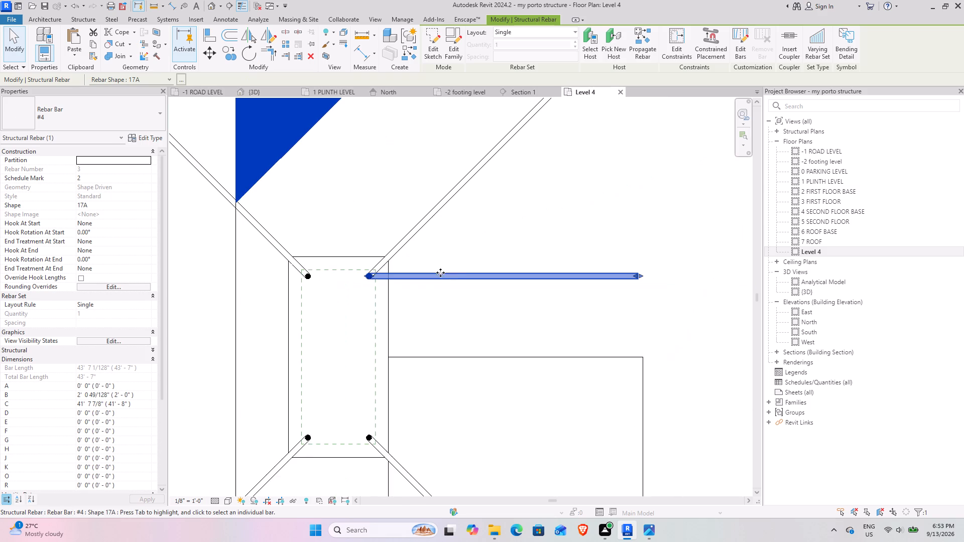
key(Down)
key(Down)
key(Down)
key(Down)
key(Down)
key(Down)
key(Down)
key(Down)
key(Down)
key(Down)
key(Down)
key(Down)
key(Down)
key(Down)
key(Down)
key(Down)
key(Down)
key(Down)
key(Down)
key(Down)
key(Down)
key(Down)
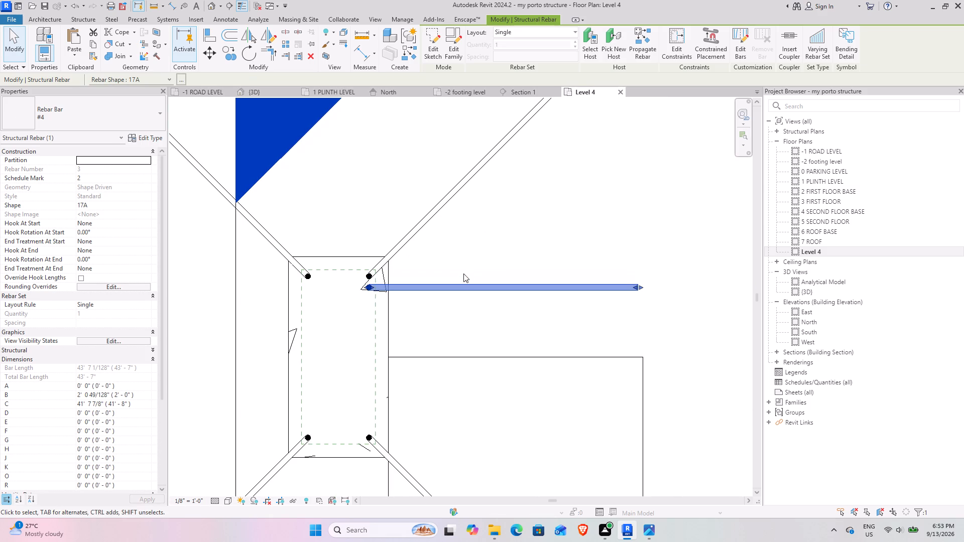
key(Down)
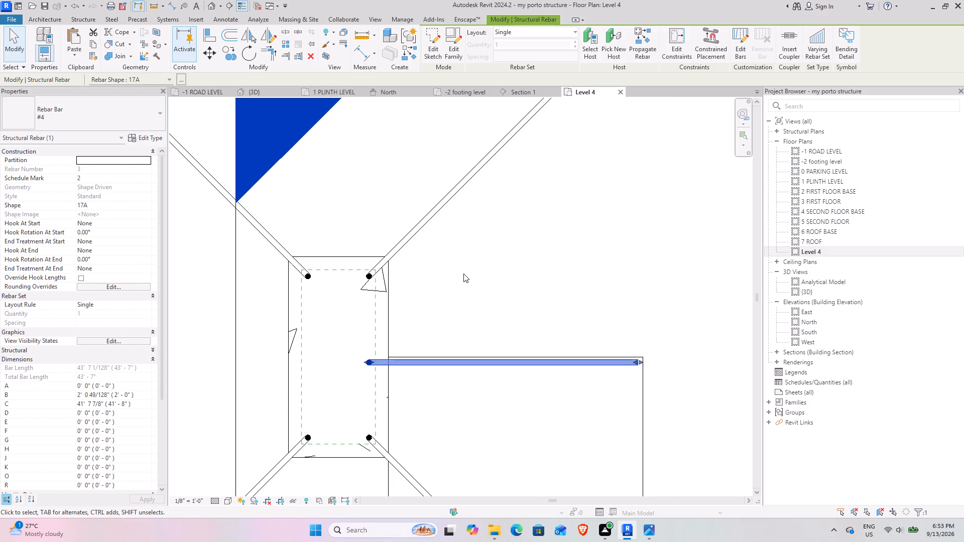
key(Up)
key(Up)
key(Up)
key(Up)
key(Up)
key(Up)
key(Up)
key(Up)
key(Up)
key(Up)
key(Up)
key(Up)
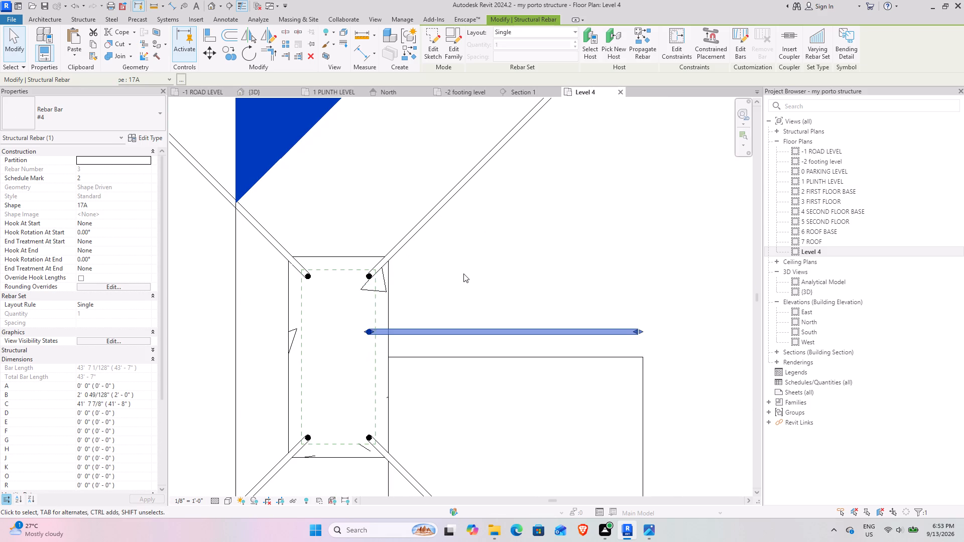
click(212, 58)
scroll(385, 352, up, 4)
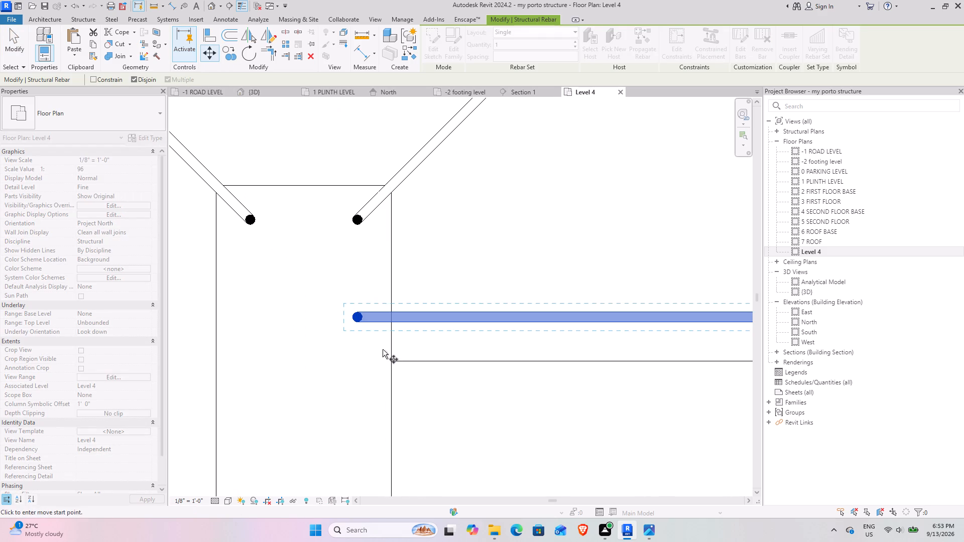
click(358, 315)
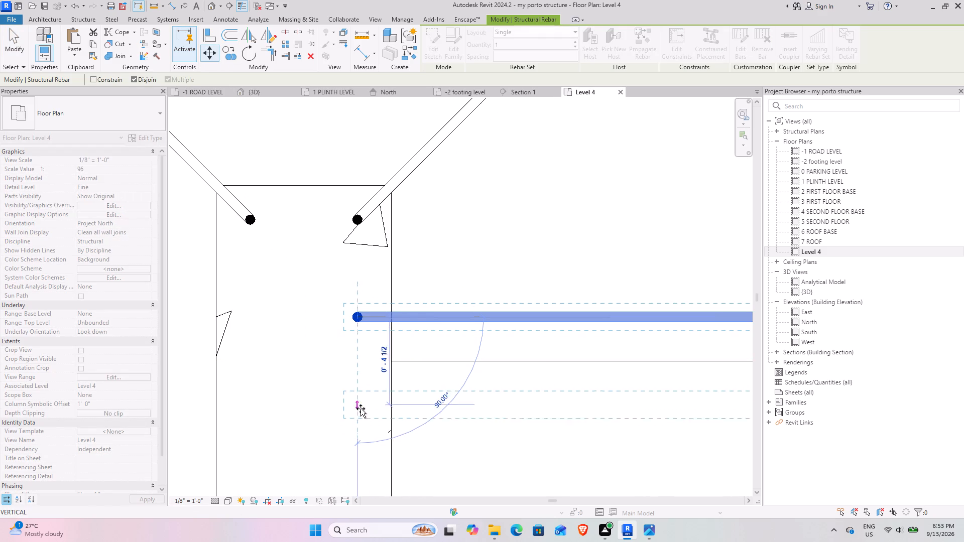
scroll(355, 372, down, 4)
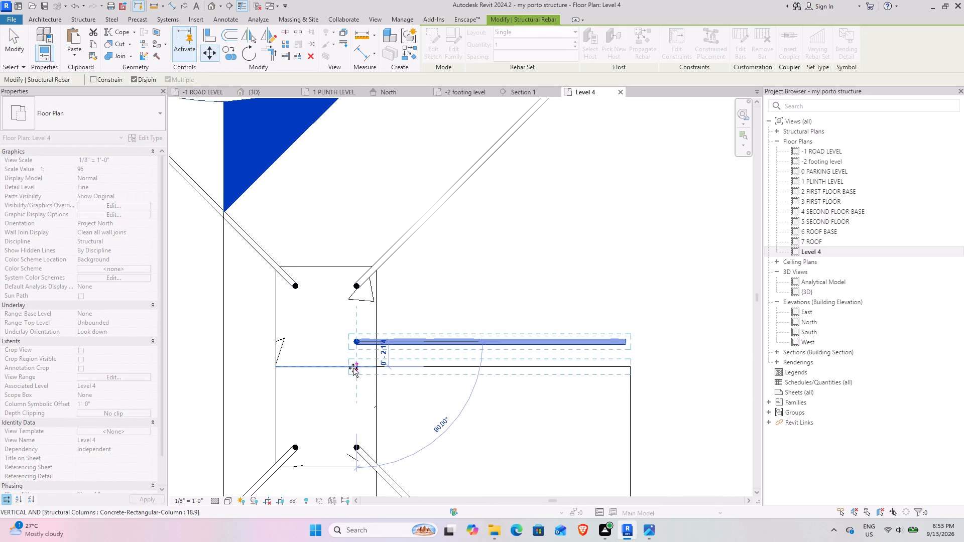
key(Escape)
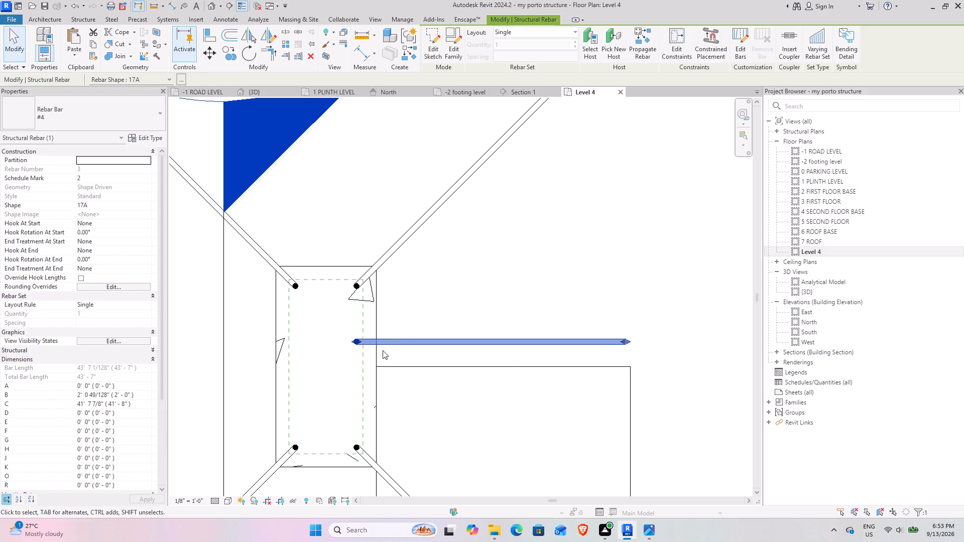
Align the horizontal-leg bar on the column's right face to the column's horizontal centreline.
click(214, 40)
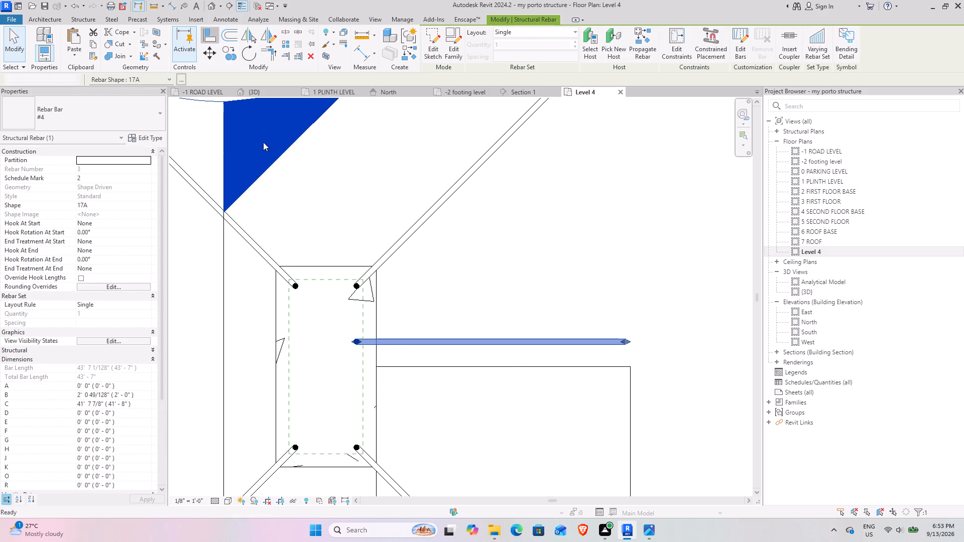
click(343, 365)
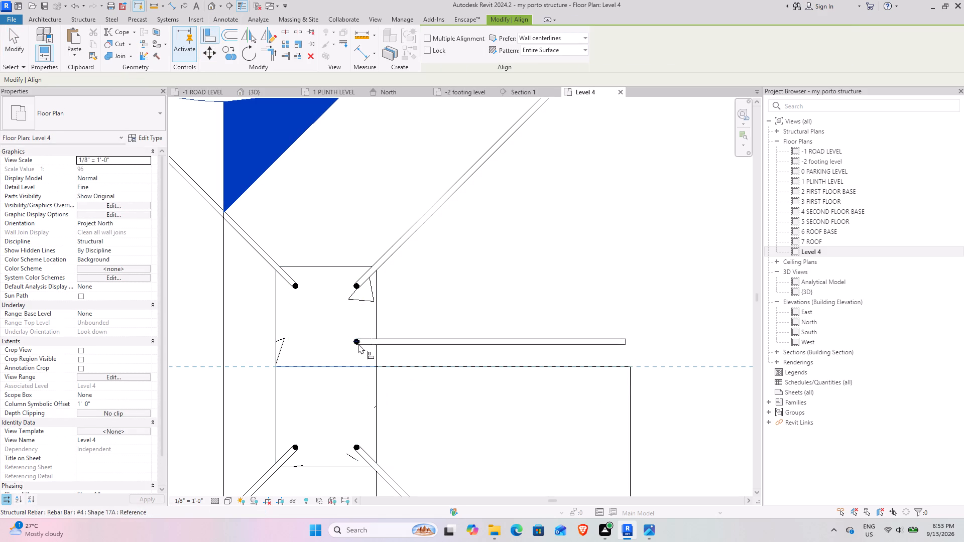
click(358, 343)
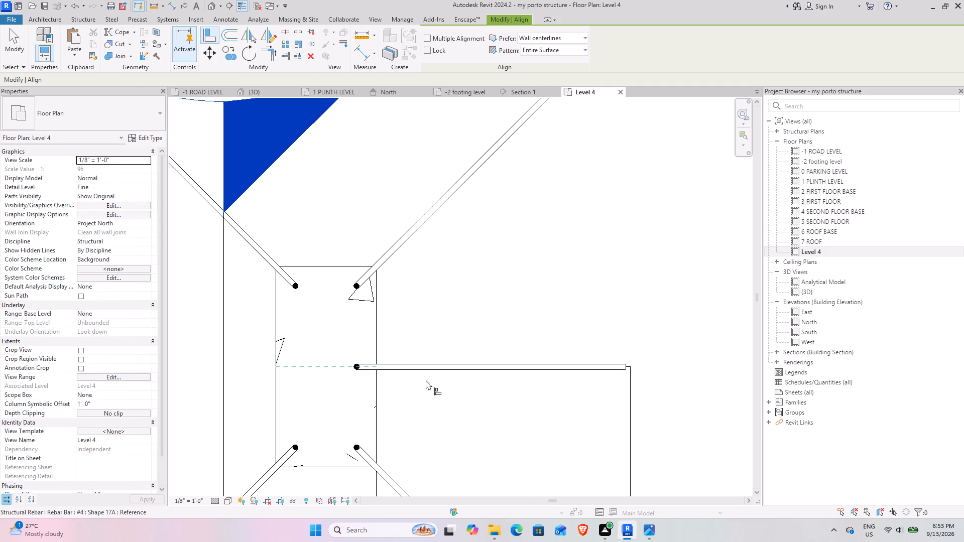
key(Escape)
key(Escape)
Mirror a copy of the mid-side horizontal-leg bar across the column's vertical centreline to the left face.
click(408, 369)
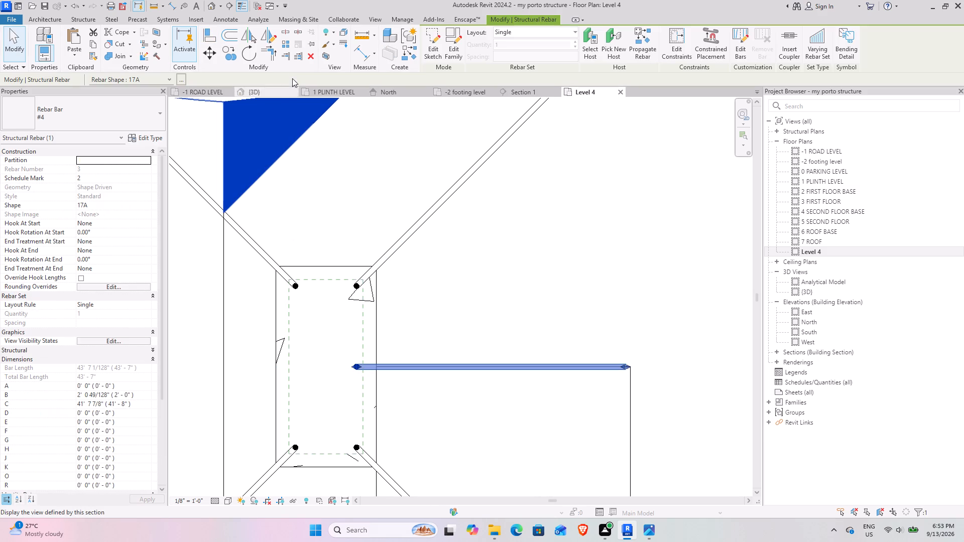
click(247, 41)
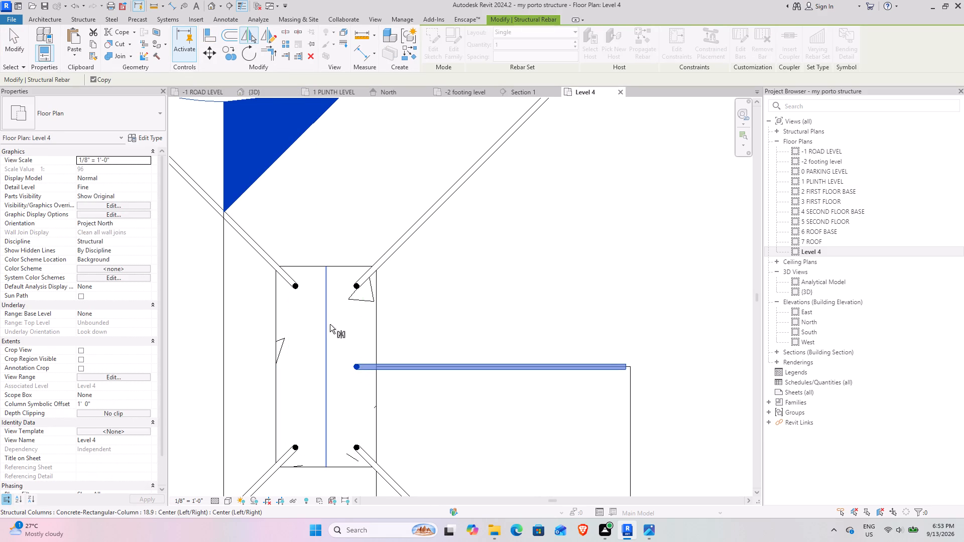
click(327, 324)
scroll(264, 235, down, 10)
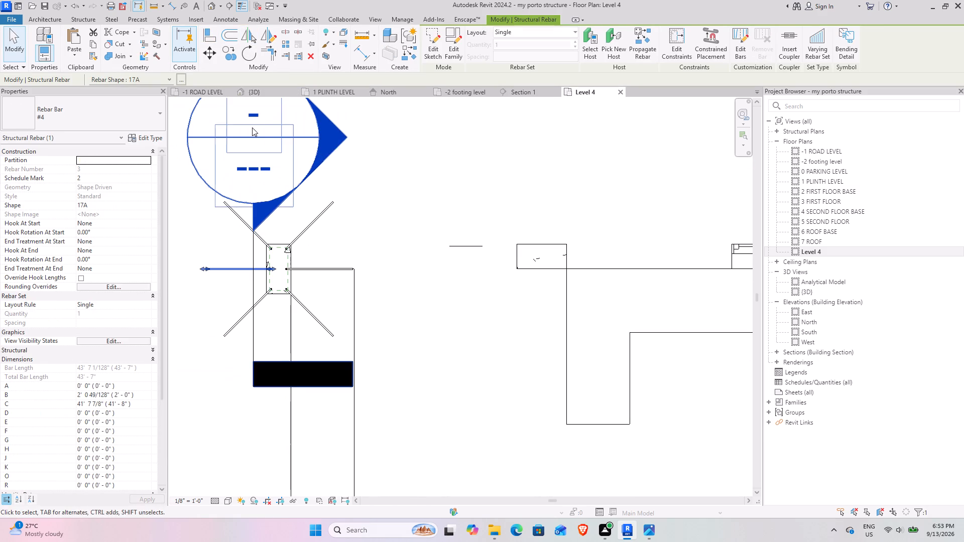
Examine how the mirrored bar's bottom leg sits in the footing, in the -2 footing level plan and in 3D.
click(464, 90)
scroll(469, 231, down, 2)
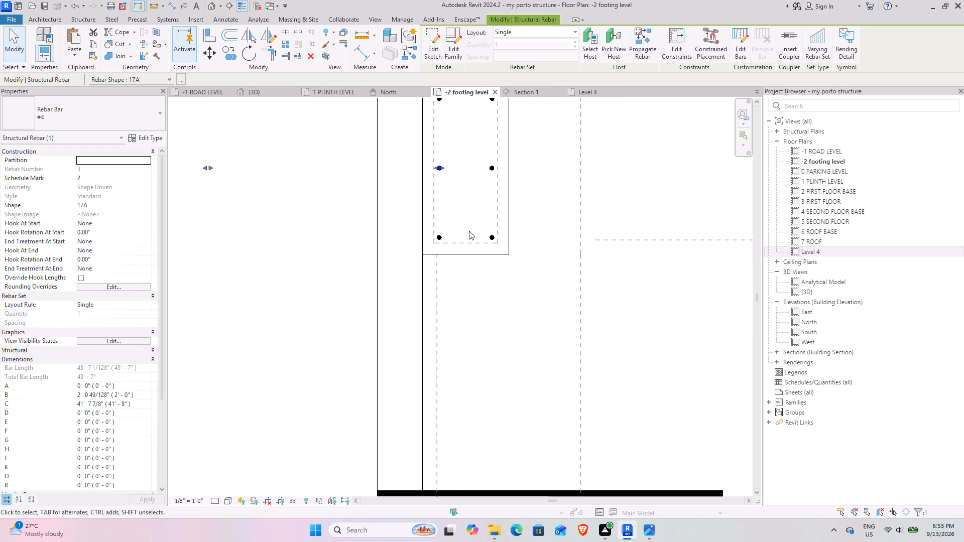
scroll(469, 231, down, 5)
middle_drag(468, 226, 458, 314)
click(253, 95)
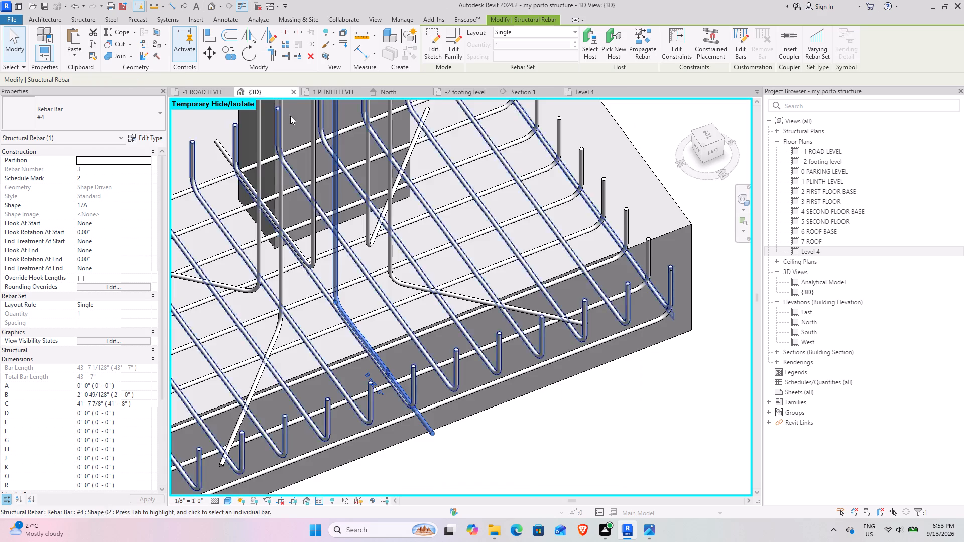
scroll(475, 360, down, 4)
shift+middle_drag(463, 367, 563, 347)
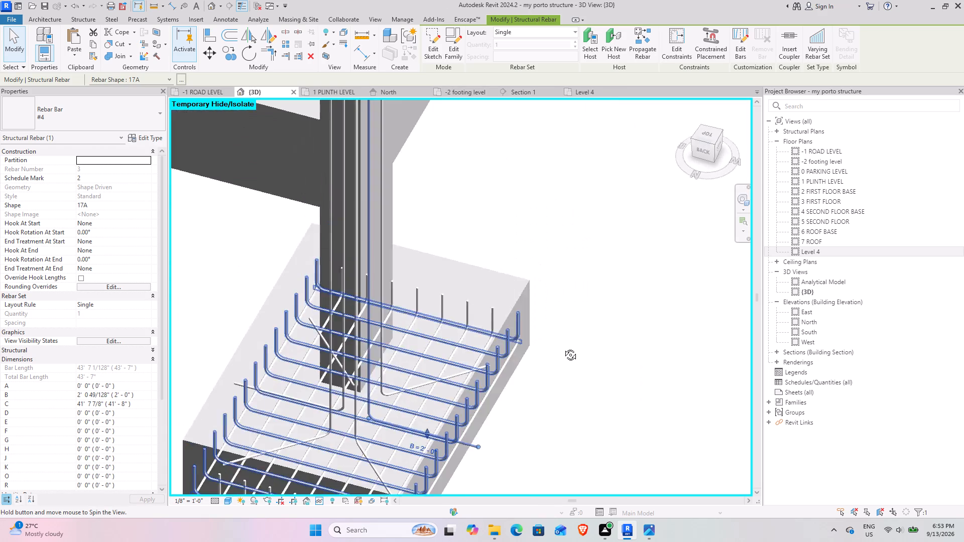
shift+middle_drag(563, 347, 563, 347)
middle_drag(539, 370, 569, 278)
scroll(521, 380, up, 9)
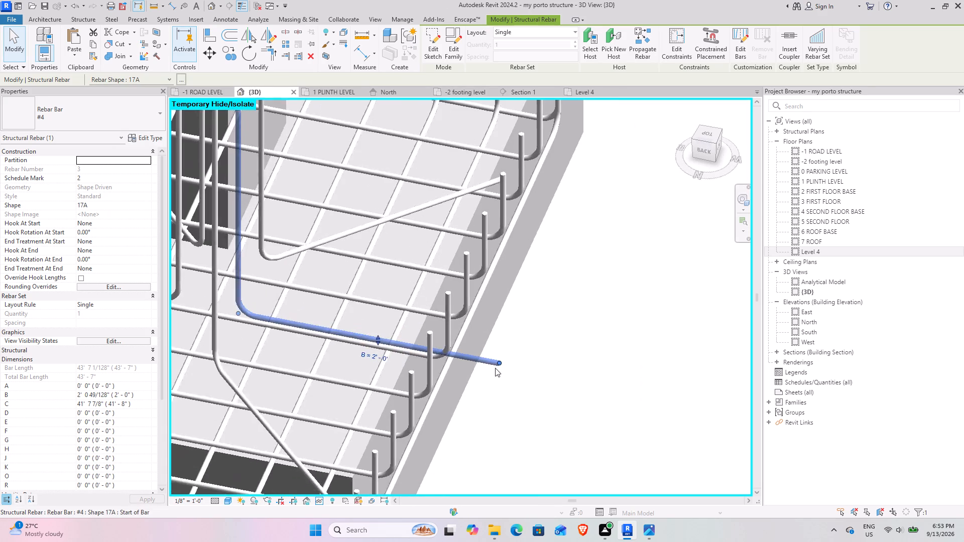
Open the mirrored bar's sketch in the 3D view and set its bottom leg line to 1.5 ft.
click(481, 359)
click(605, 392)
click(499, 363)
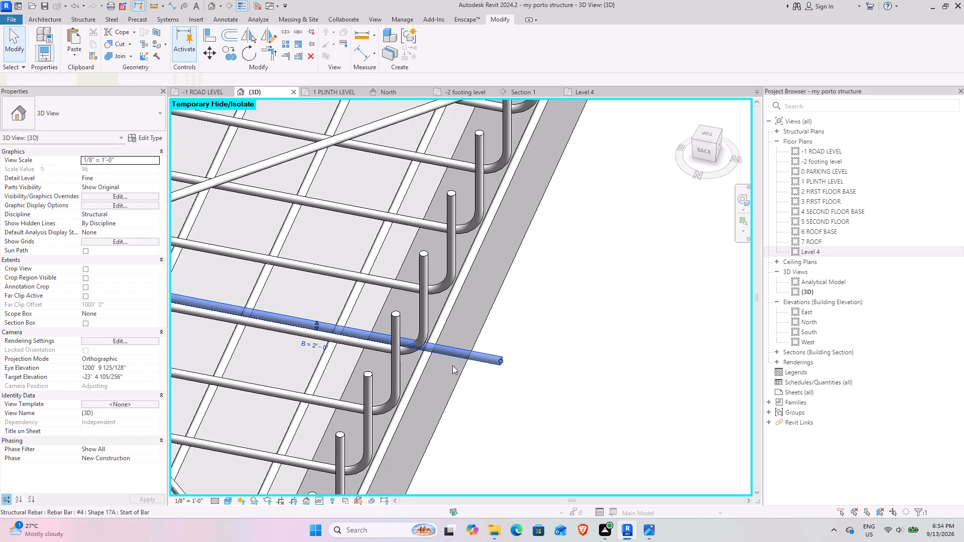
scroll(420, 360, down, 5)
middle_drag(500, 390, 642, 381)
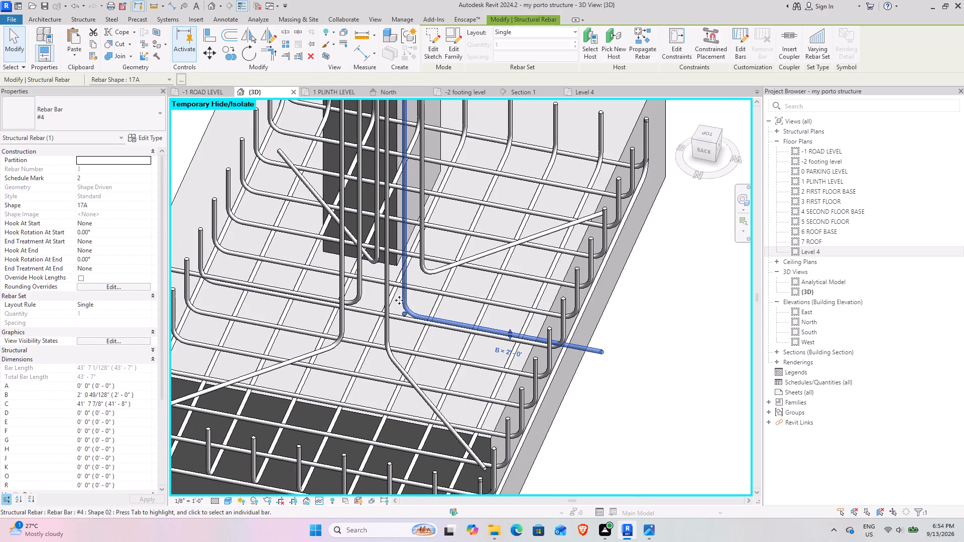
click(432, 53)
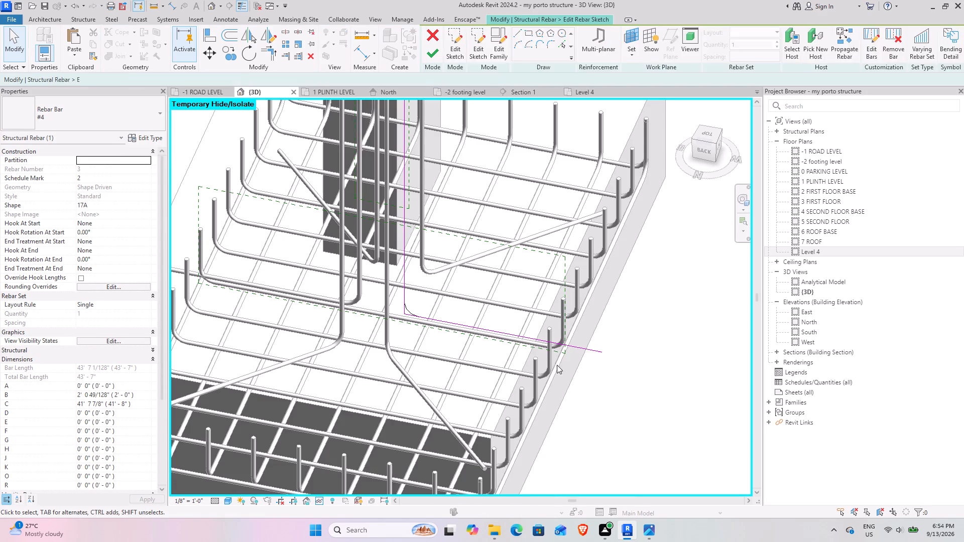
click(527, 339)
click(508, 352)
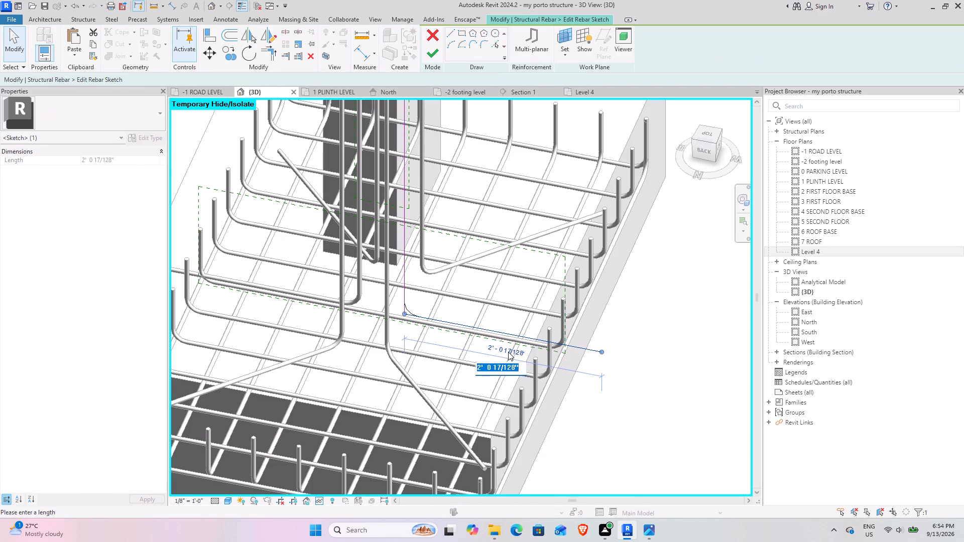
text(1.5)
key(Return)
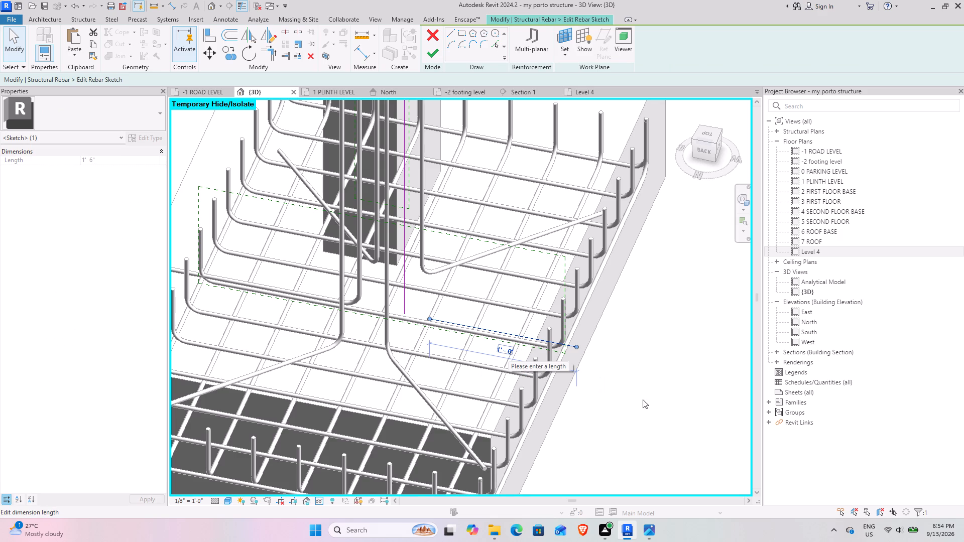
click(646, 387)
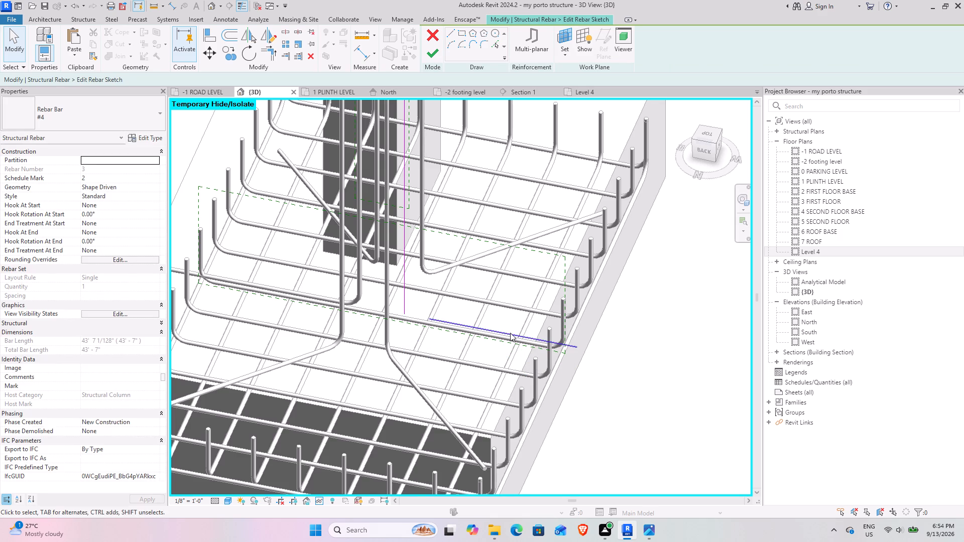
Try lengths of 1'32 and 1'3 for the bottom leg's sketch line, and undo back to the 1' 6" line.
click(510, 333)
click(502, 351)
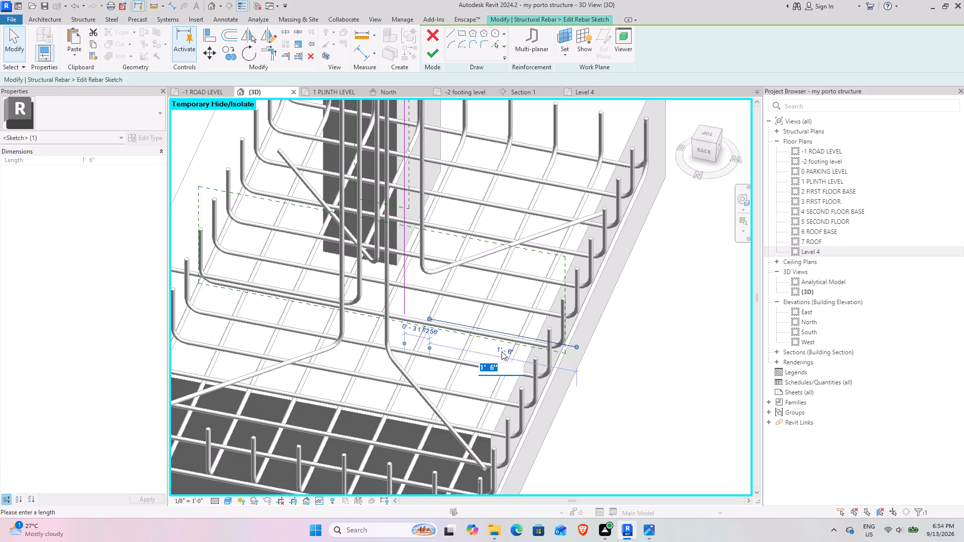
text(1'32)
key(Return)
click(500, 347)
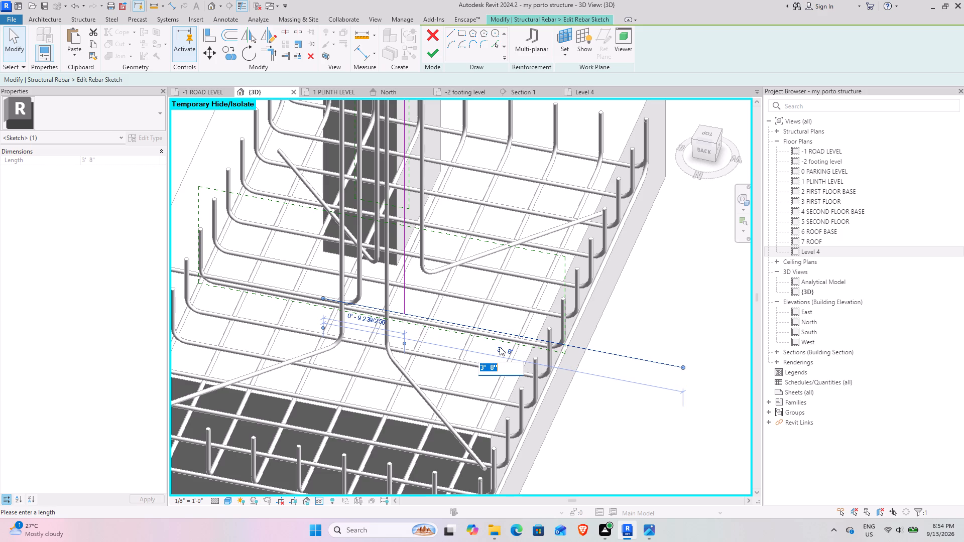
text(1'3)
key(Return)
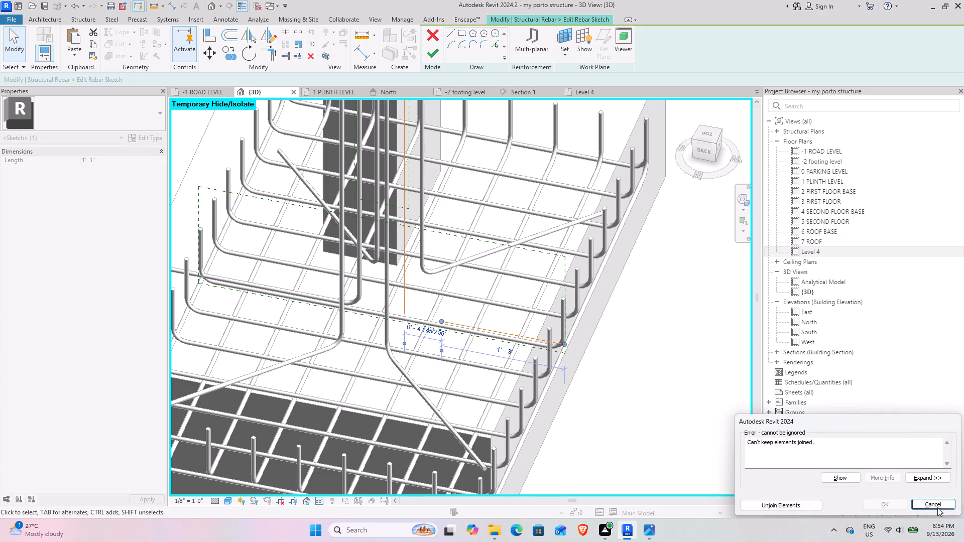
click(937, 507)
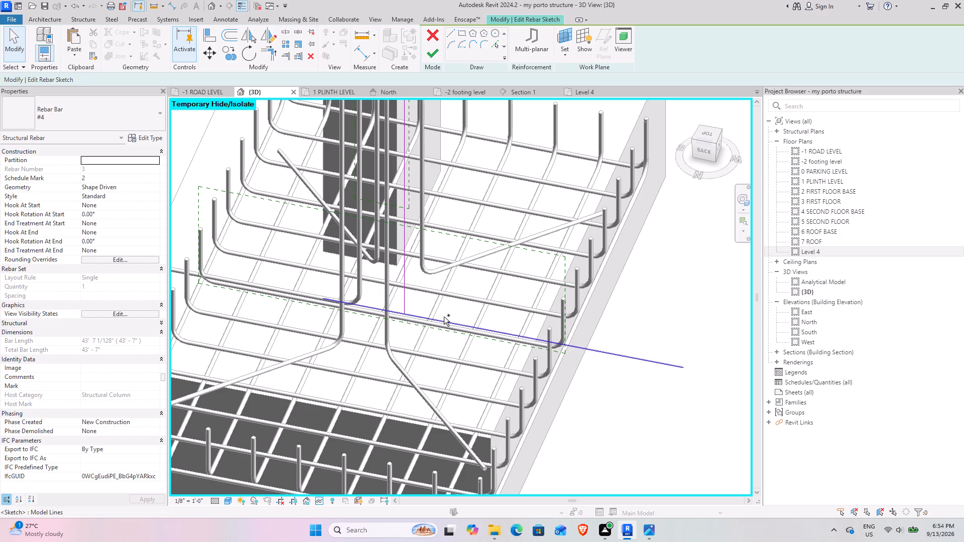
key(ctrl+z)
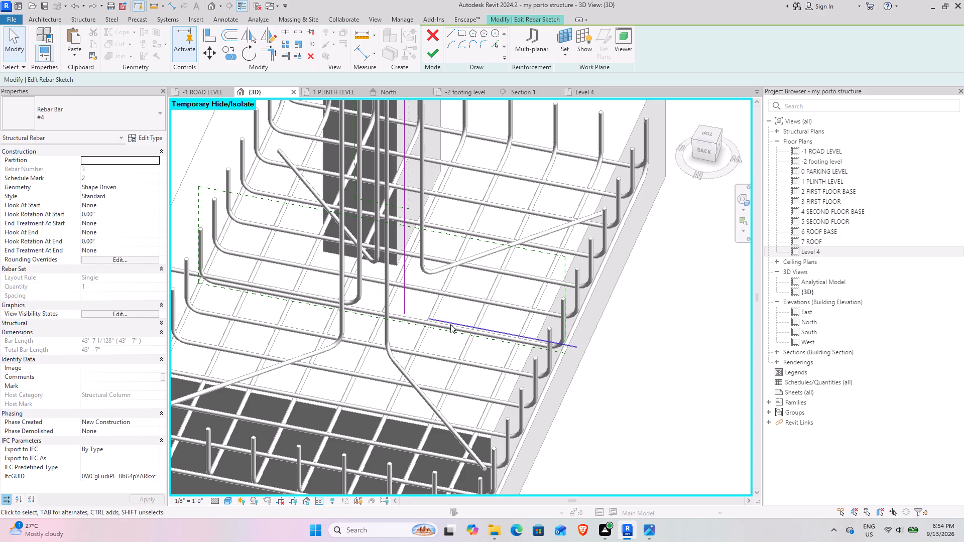
Trim the bottom leg line and the vertical line of the bar sketch so they meet at a corner.
click(474, 327)
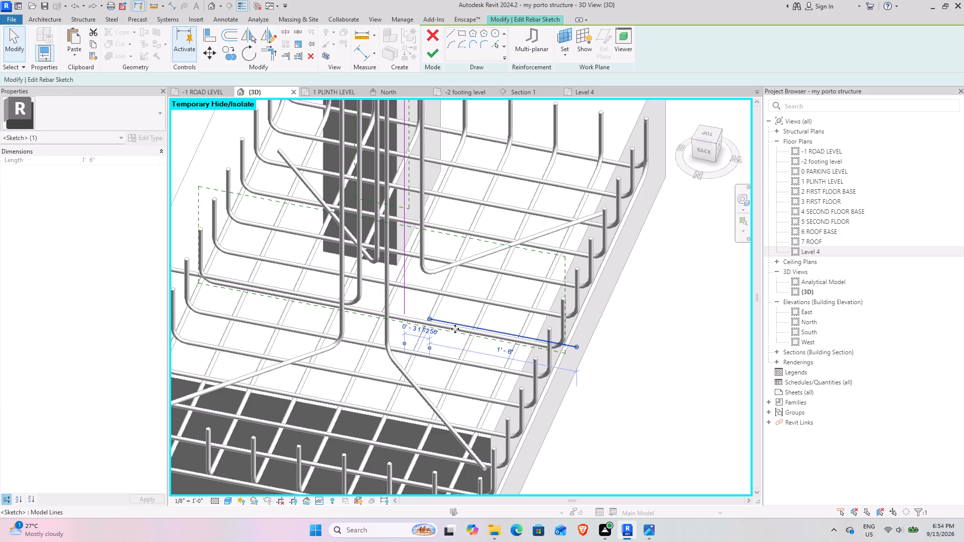
text(tr)
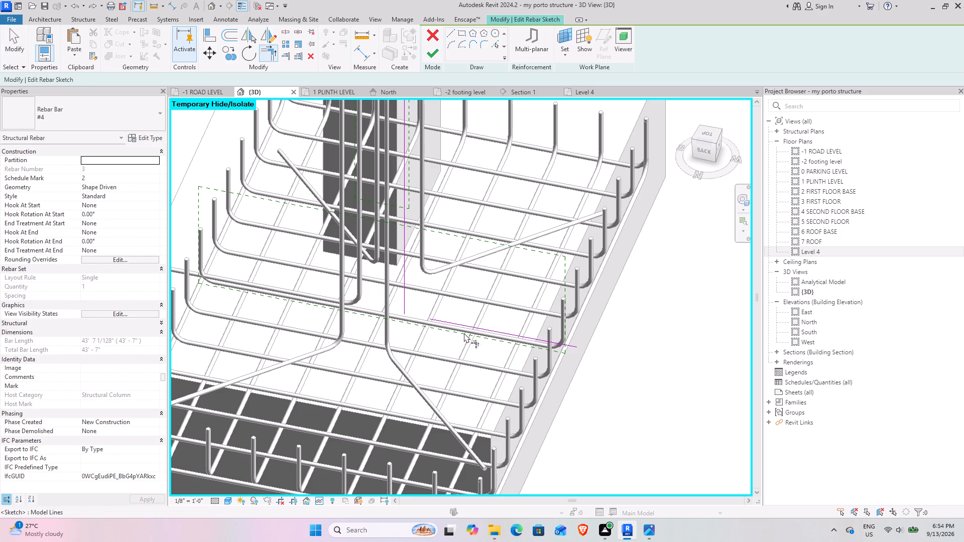
click(461, 323)
click(403, 297)
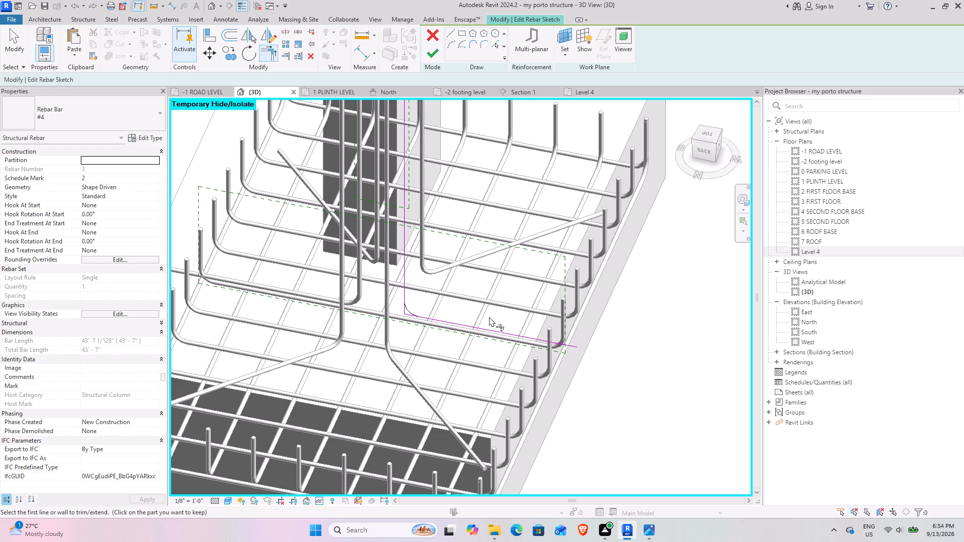
key(Escape)
key(Escape)
Shorten the bottom leg from its free end to about 1' 6" inside the footing cage and finish the bar sketch.
click(484, 331)
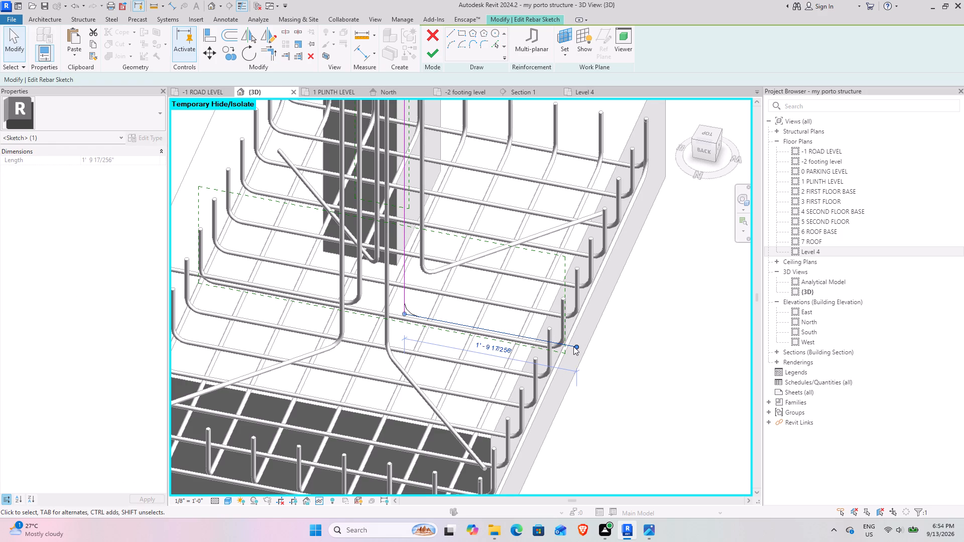
drag(573, 346, 531, 338)
shift+middle_drag(531, 374, 547, 368)
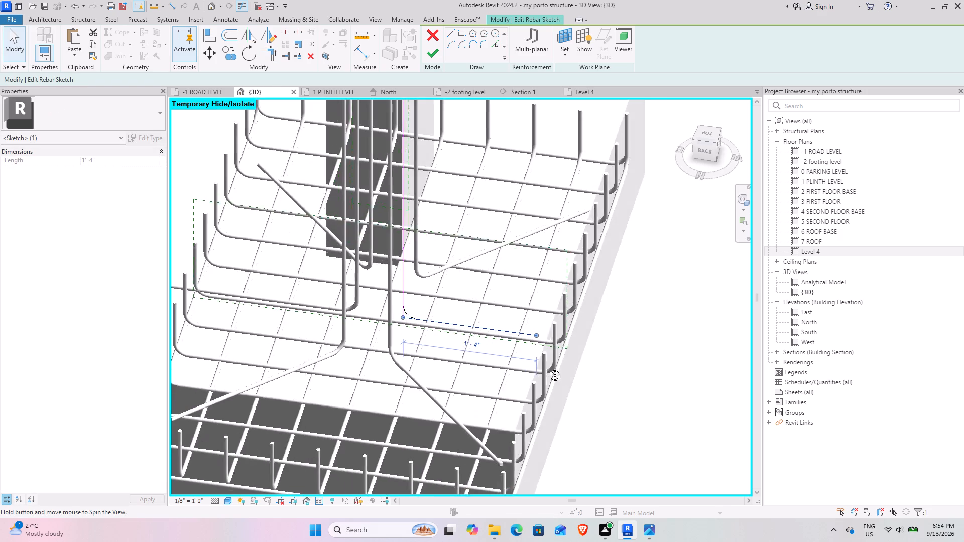
shift+middle_drag(547, 368, 567, 338)
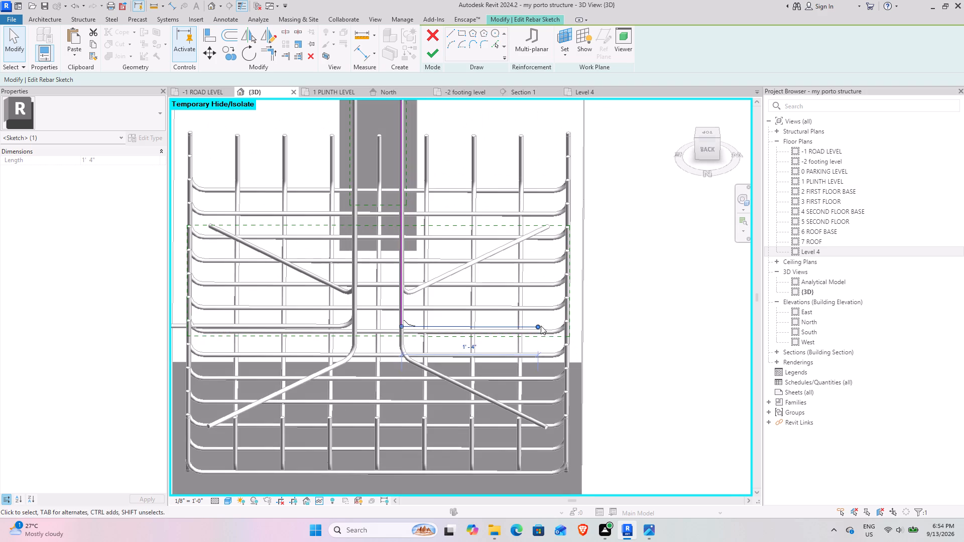
drag(541, 326, 551, 328)
click(642, 333)
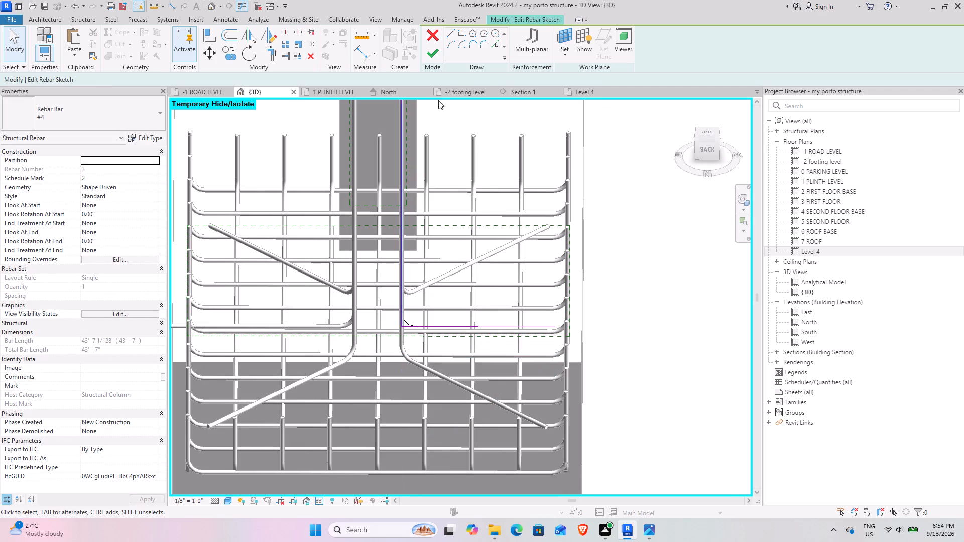
click(434, 56)
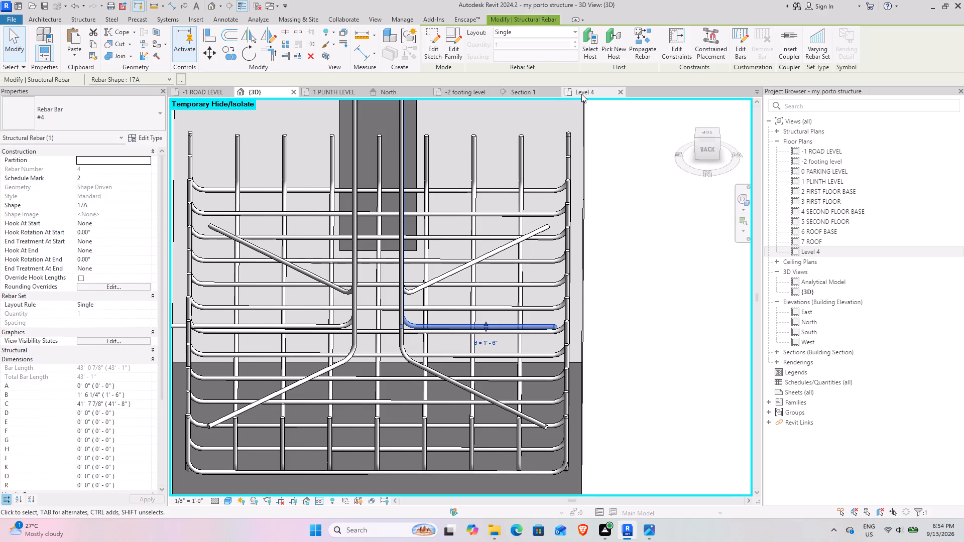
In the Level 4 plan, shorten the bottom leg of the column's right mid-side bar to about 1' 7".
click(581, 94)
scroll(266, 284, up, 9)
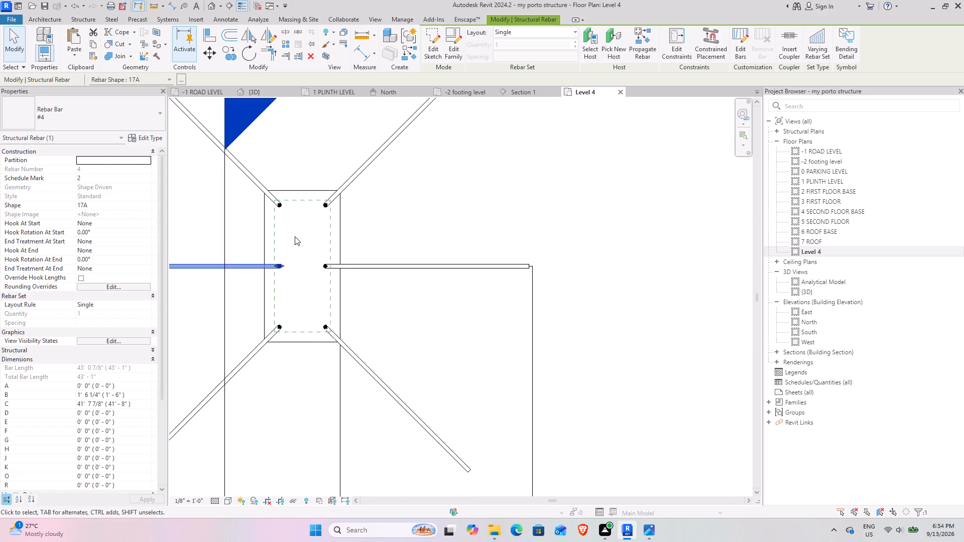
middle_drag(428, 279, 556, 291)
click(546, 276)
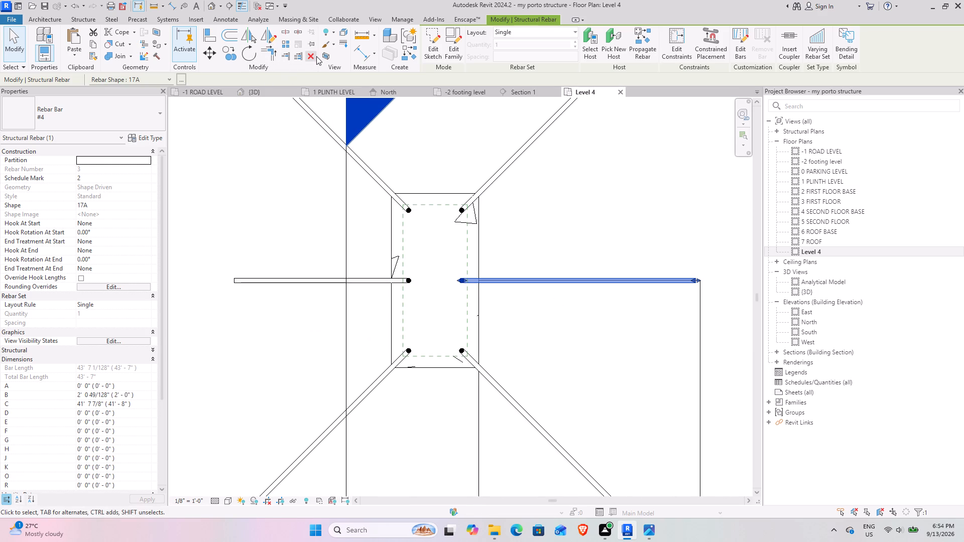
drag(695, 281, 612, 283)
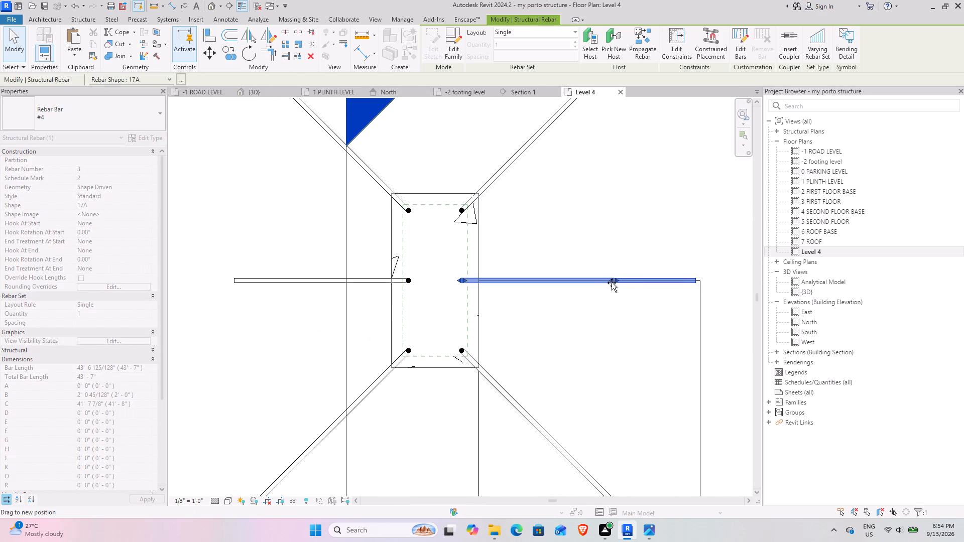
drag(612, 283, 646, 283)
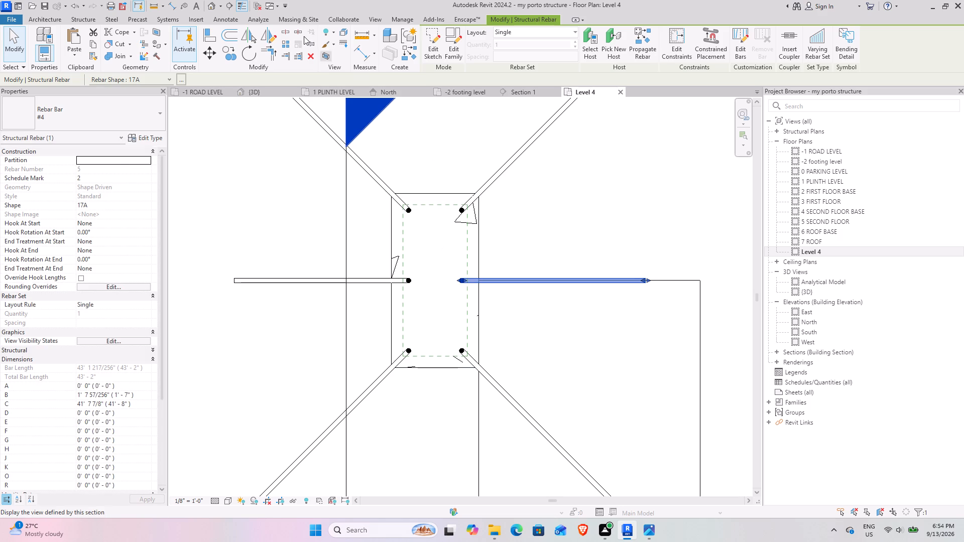
Delete the column's right mid-side bar.
click(306, 54)
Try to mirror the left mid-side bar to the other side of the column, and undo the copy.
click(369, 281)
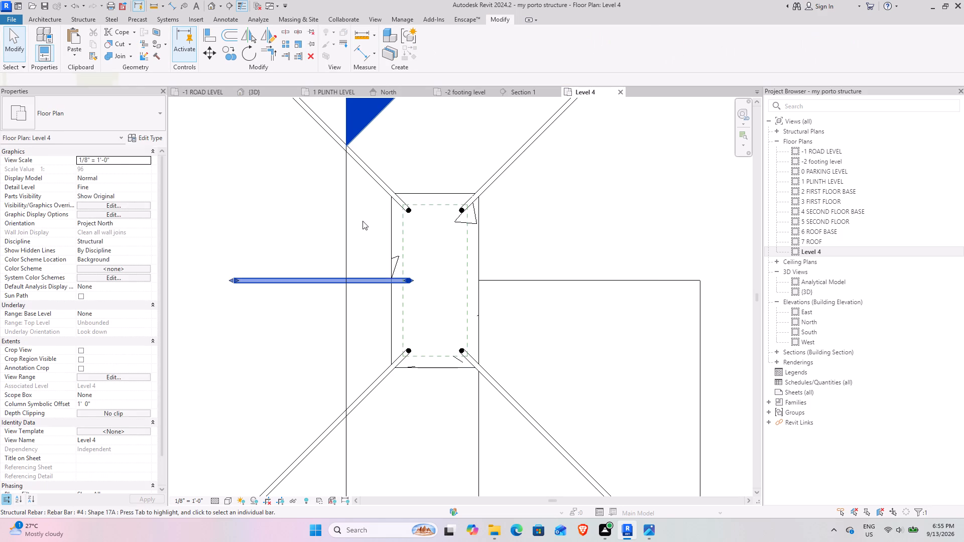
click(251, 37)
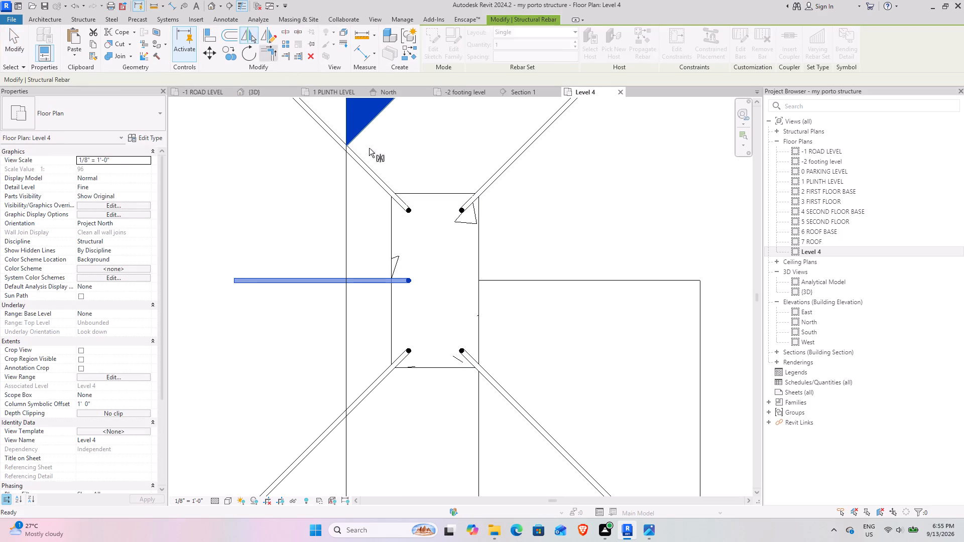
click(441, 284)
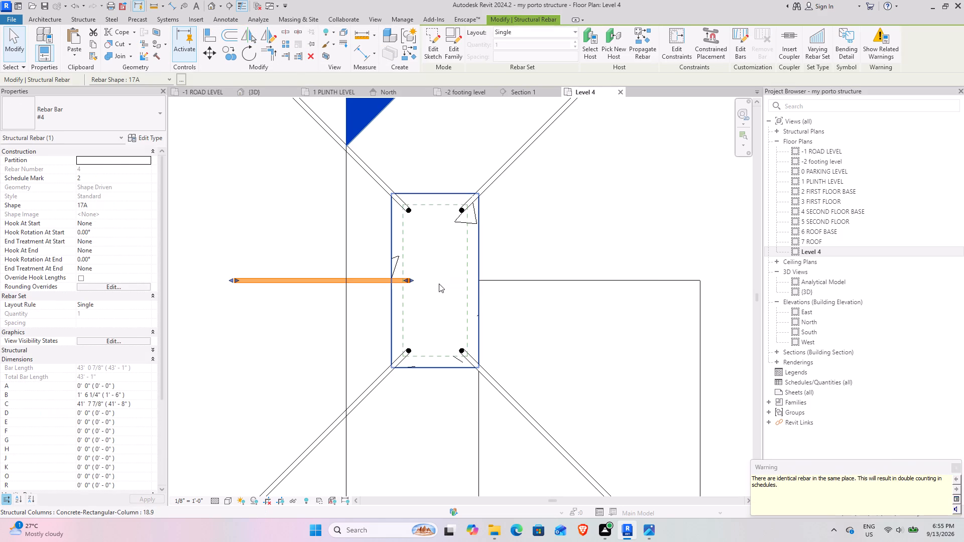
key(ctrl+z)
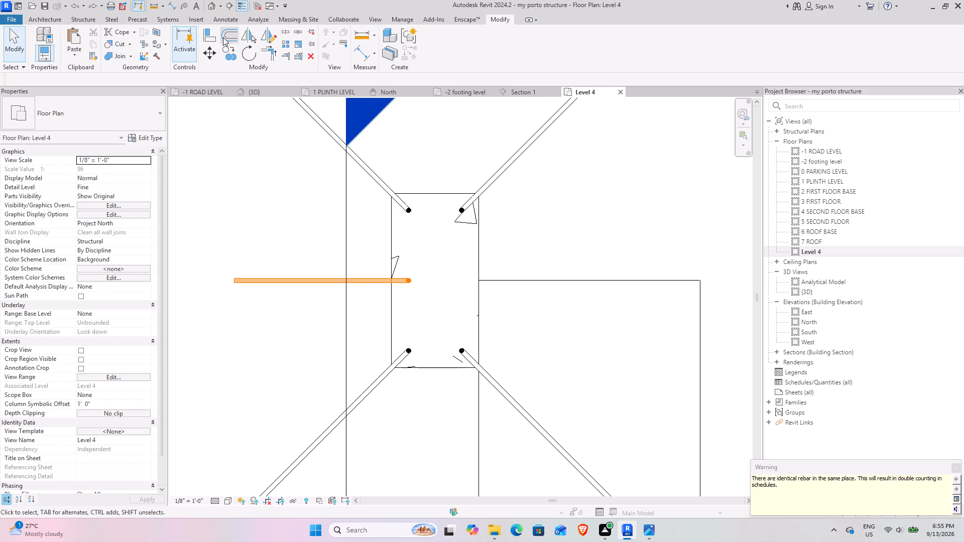
Mirror a copy of the left mid-side bar about the column's Center (Left/Right) line.
click(251, 40)
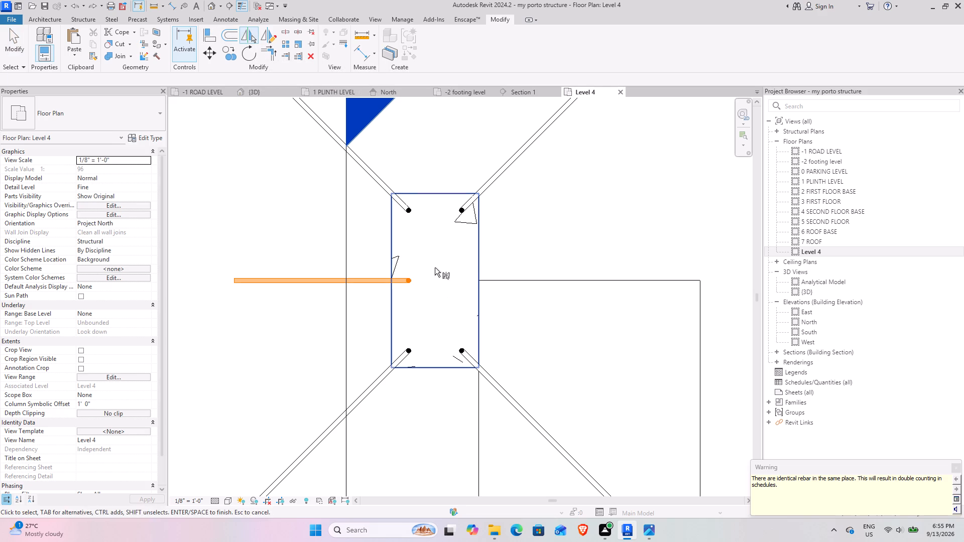
click(335, 281)
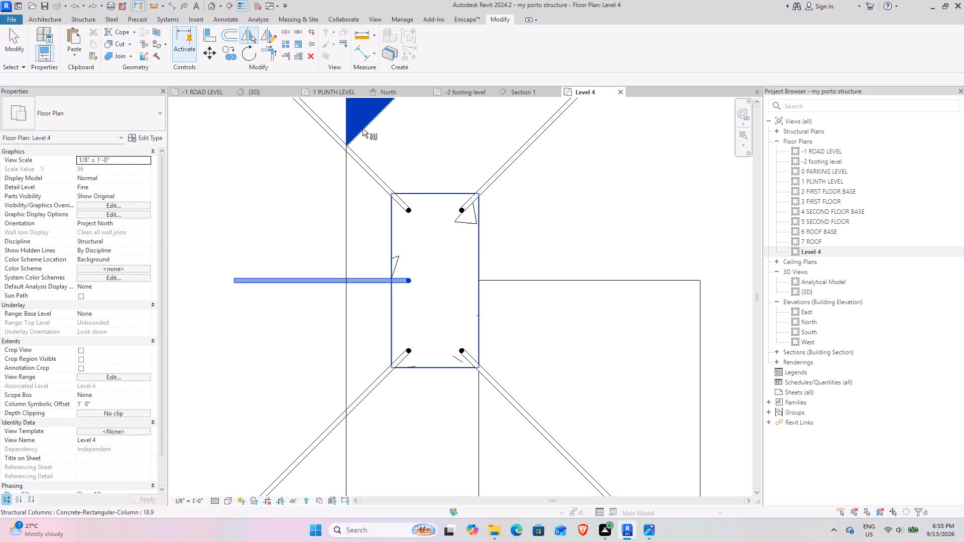
click(247, 39)
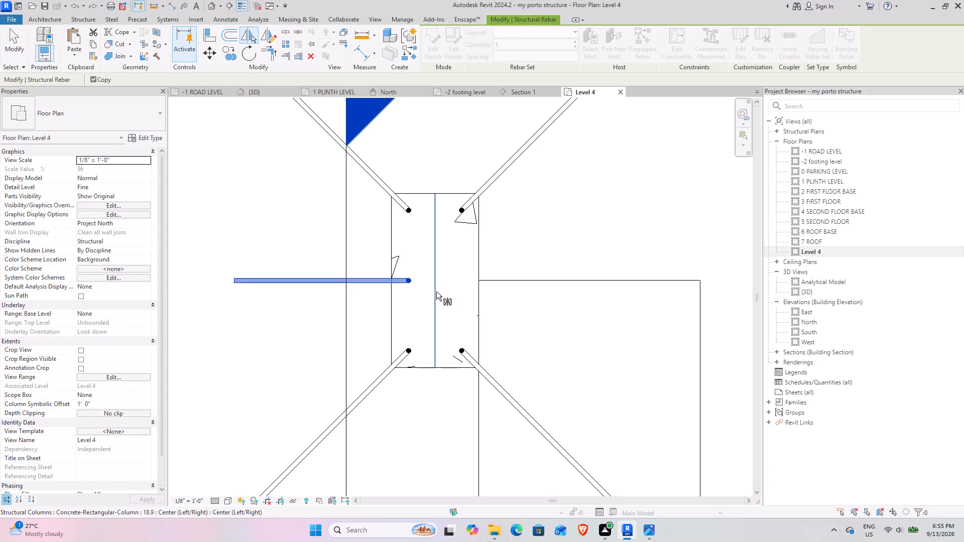
click(436, 292)
click(15, 43)
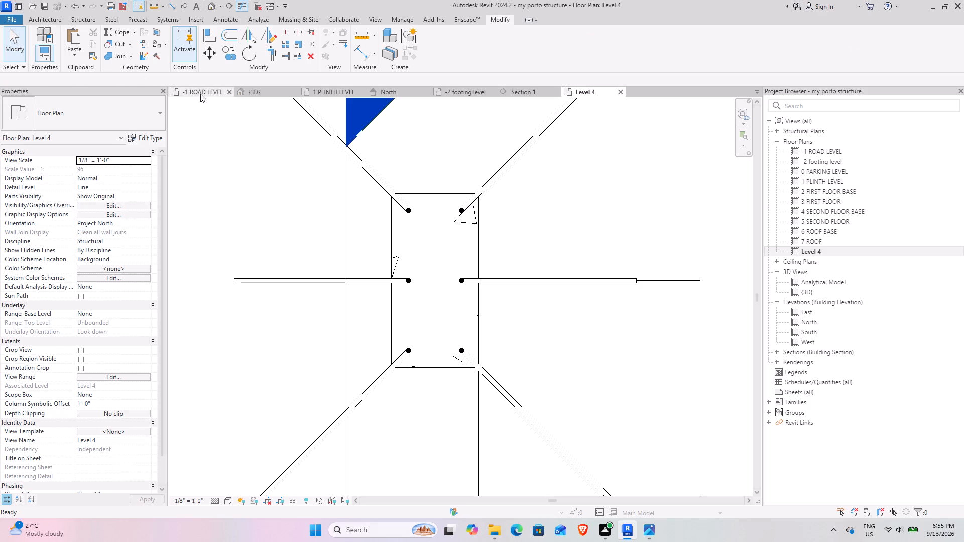
Examine the column's bars and their bottom legs inside the footing cage from several angles in the 3D view.
click(266, 96)
scroll(329, 294, down, 8)
shift+middle_drag(322, 311, 328, 388)
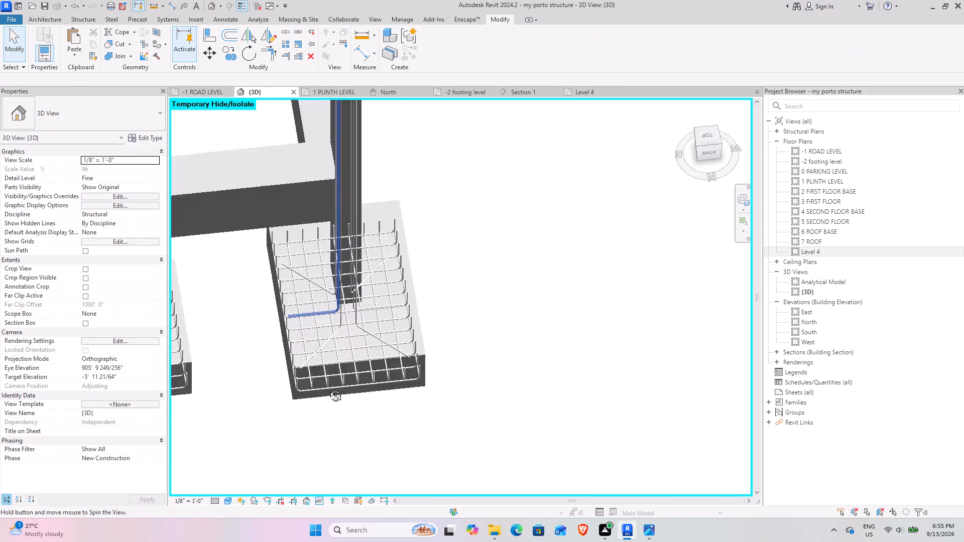
shift+middle_drag(328, 388, 288, 404)
shift+middle_drag(286, 381, 312, 276)
scroll(358, 285, up, 4)
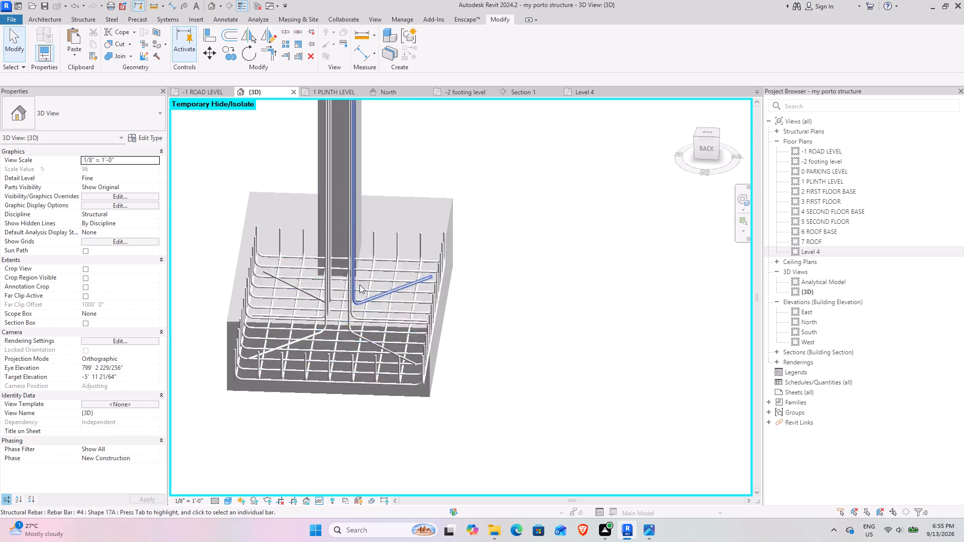
shift+middle_drag(333, 328, 332, 260)
scroll(321, 261, down, 4)
middle_drag(338, 273, 324, 307)
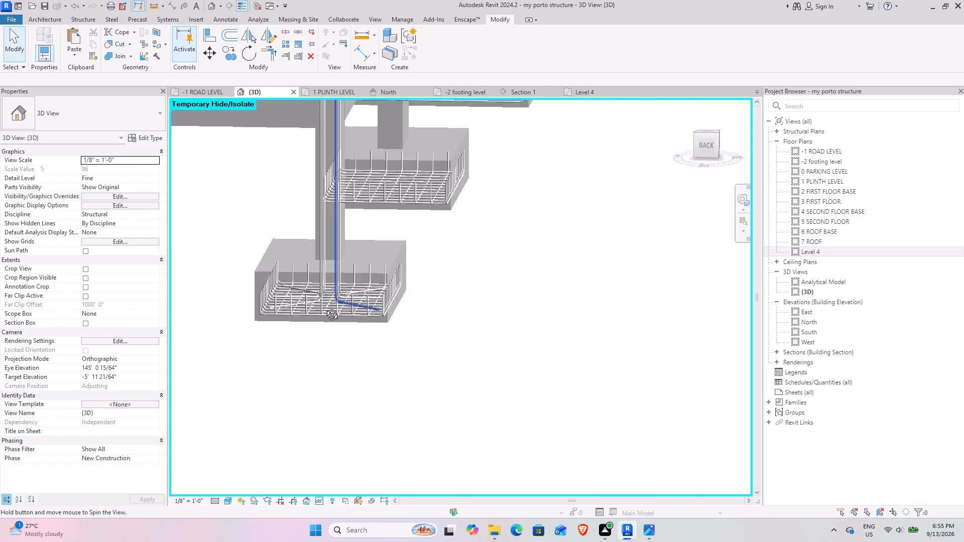
middle_drag(324, 307, 250, 396)
middle_drag(228, 378, 325, 367)
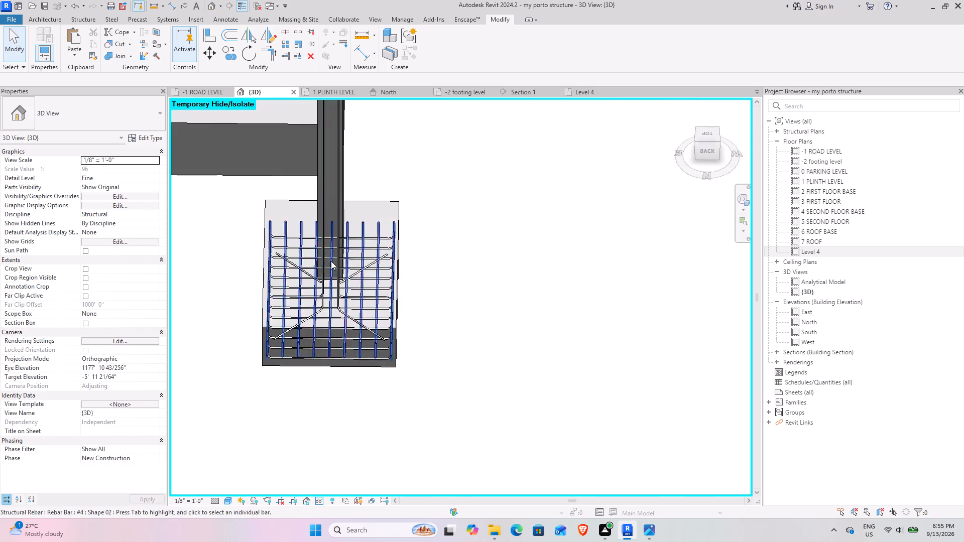
scroll(331, 251, up, 4)
shift+middle_drag(315, 349, 270, 339)
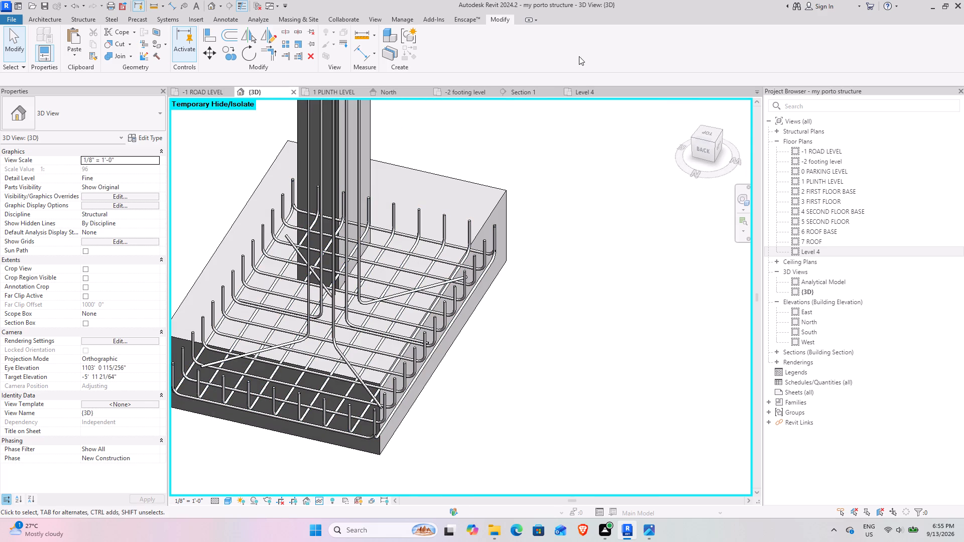
Place a #3 stirrup of shape T1 around the column's vertical bars in the Level 4 plan, parallel to the work plane.
click(579, 94)
scroll(438, 280, up, 4)
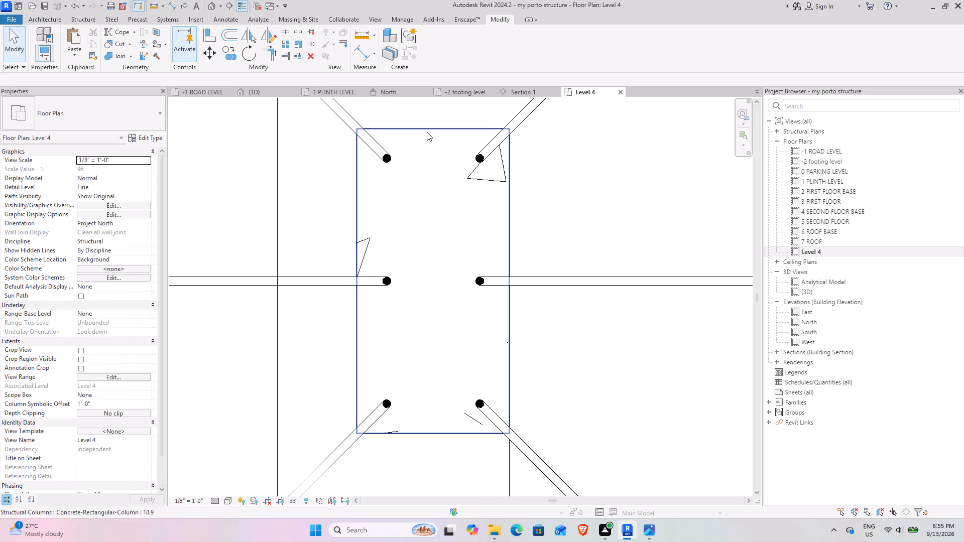
click(70, 19)
click(332, 37)
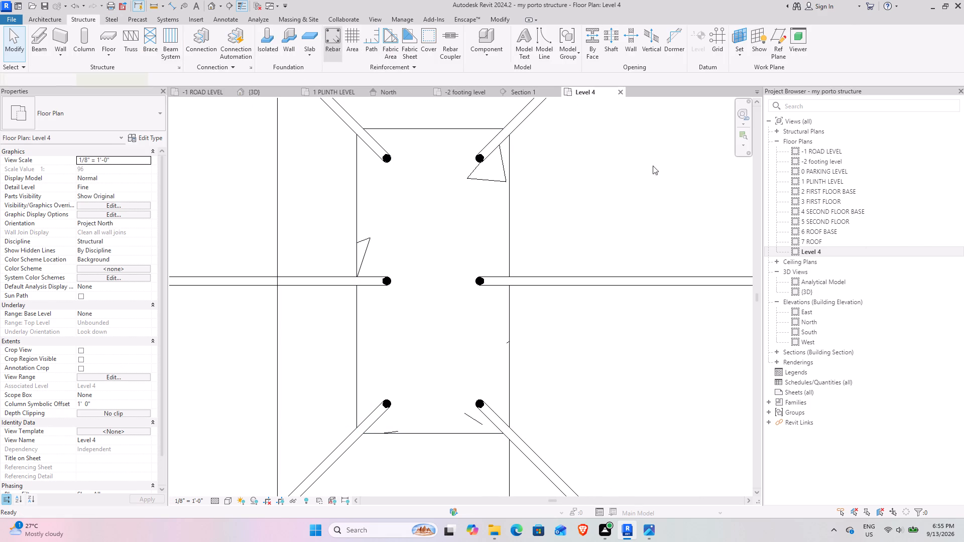
scroll(827, 333, down, 15)
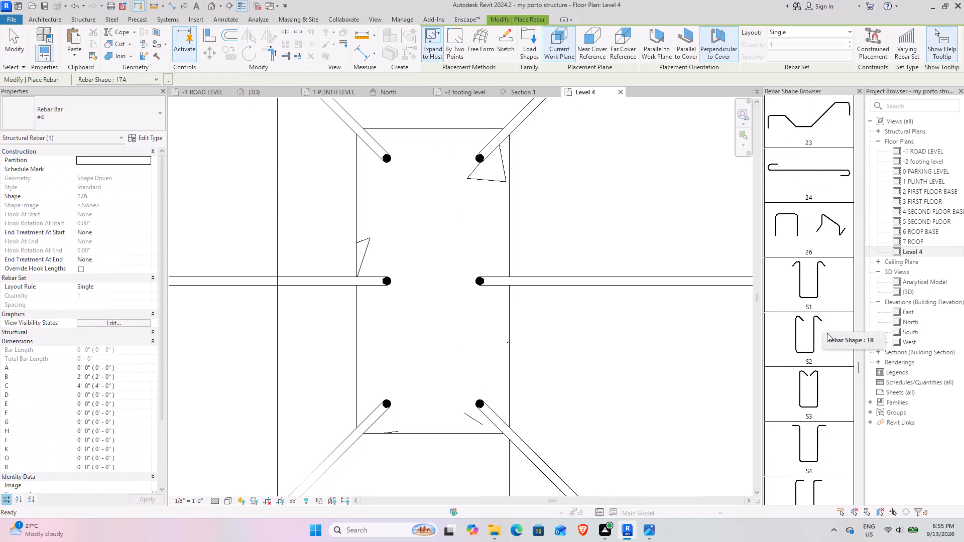
scroll(827, 333, down, 1)
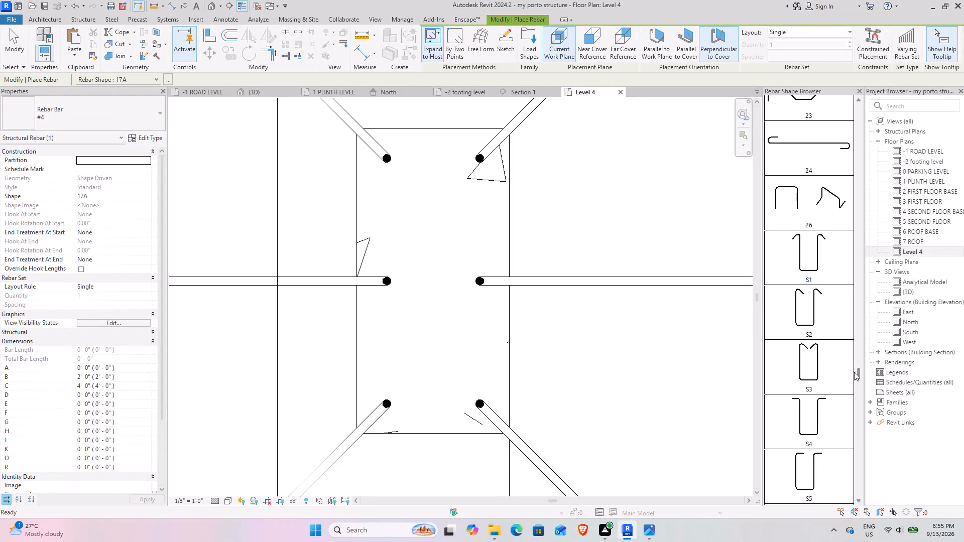
drag(860, 372, 864, 426)
click(799, 396)
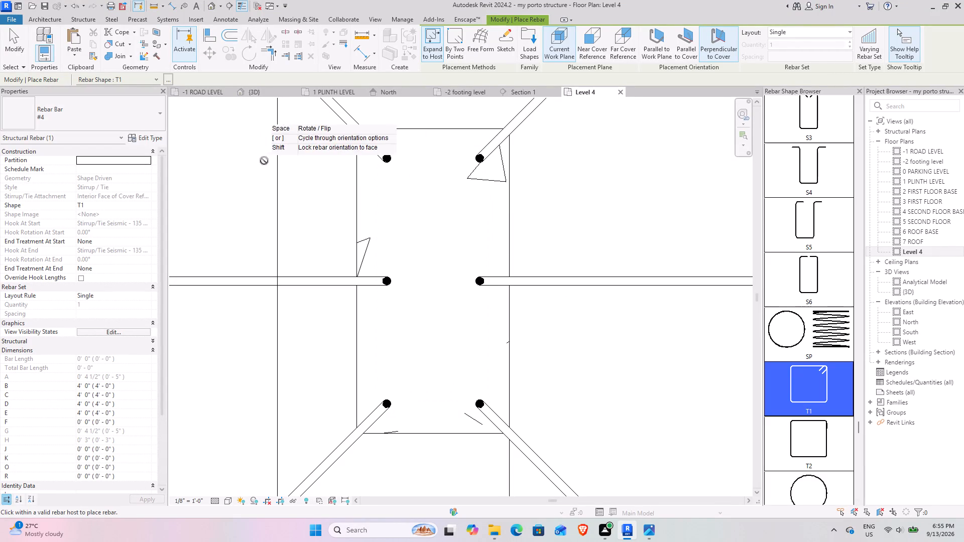
click(111, 114)
click(43, 162)
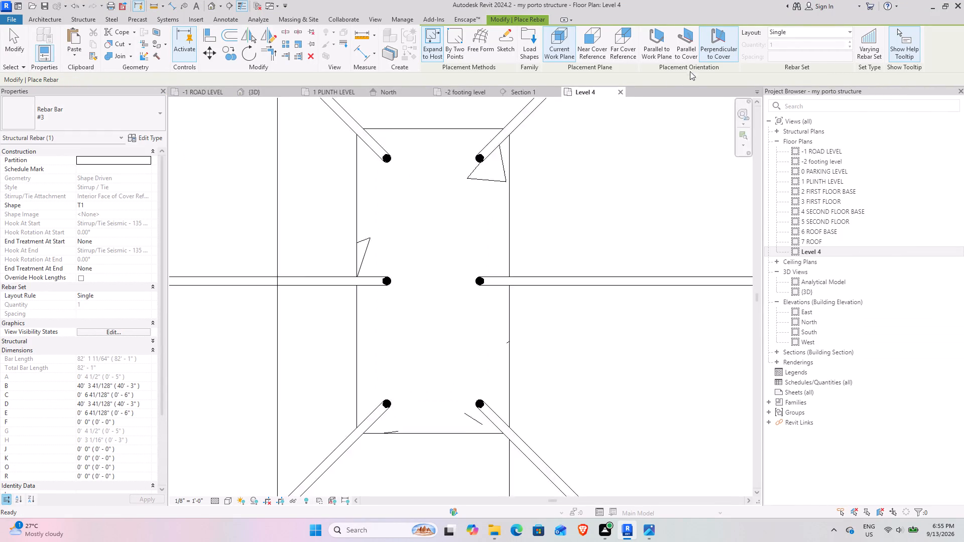
click(658, 45)
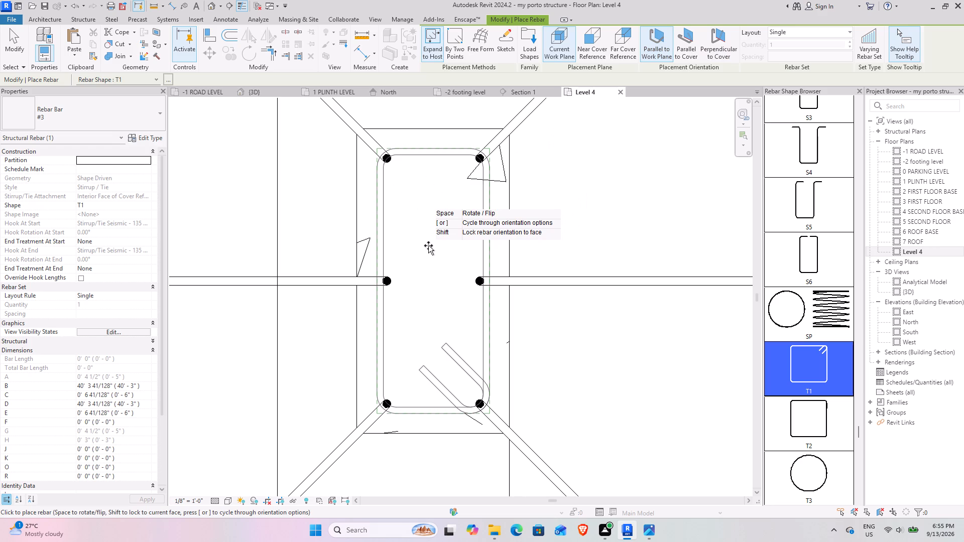
click(428, 245)
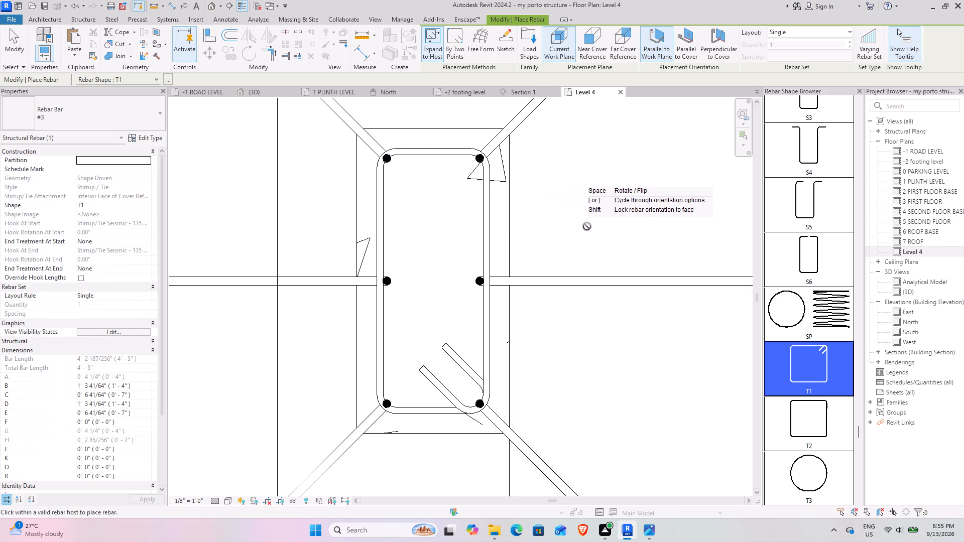
click(19, 42)
Set the column stirrup's layout to Maximum Spacing with a spacing of 6".
click(488, 208)
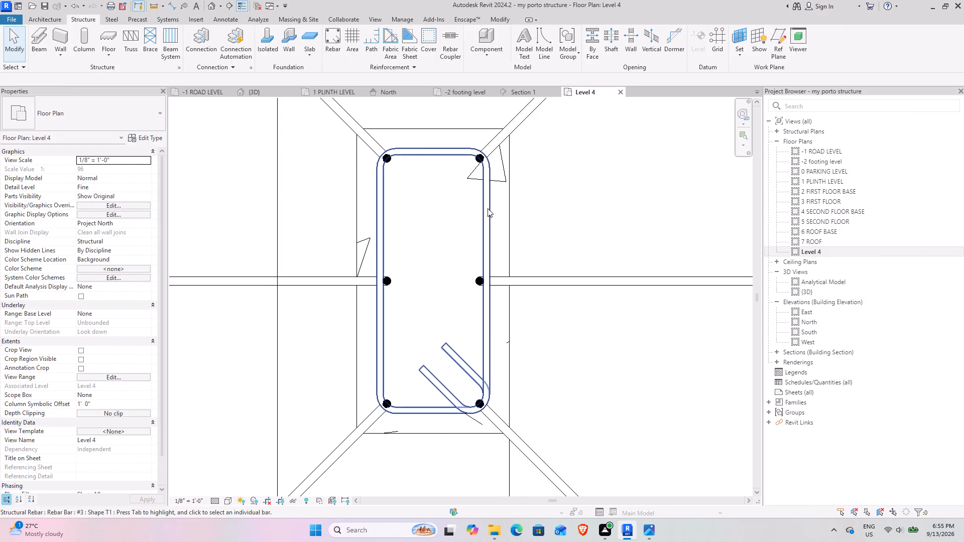
click(559, 32)
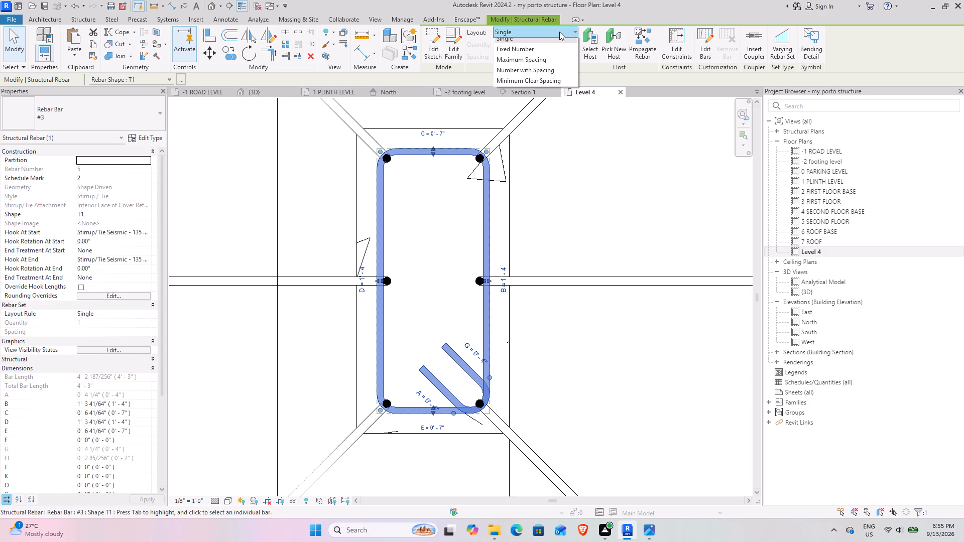
click(520, 68)
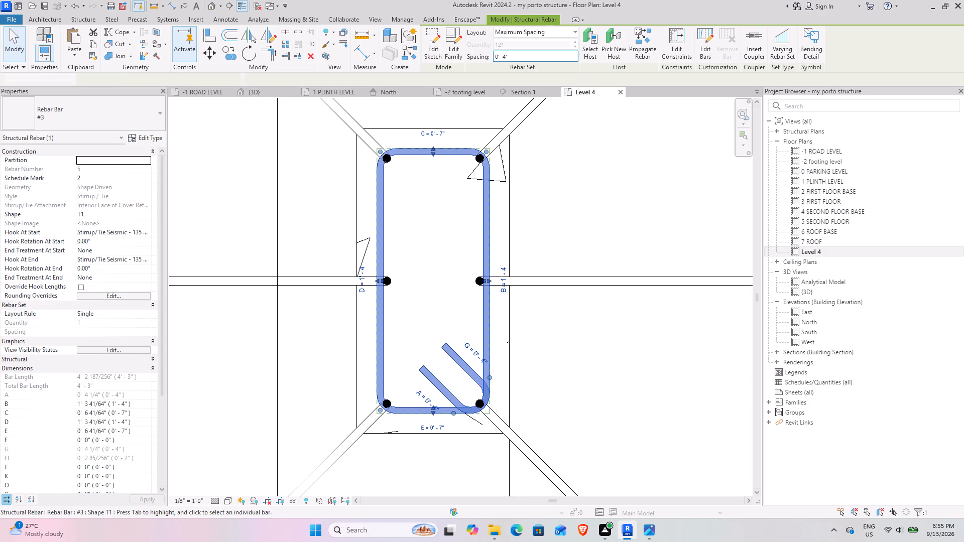
click(532, 57)
key(6)
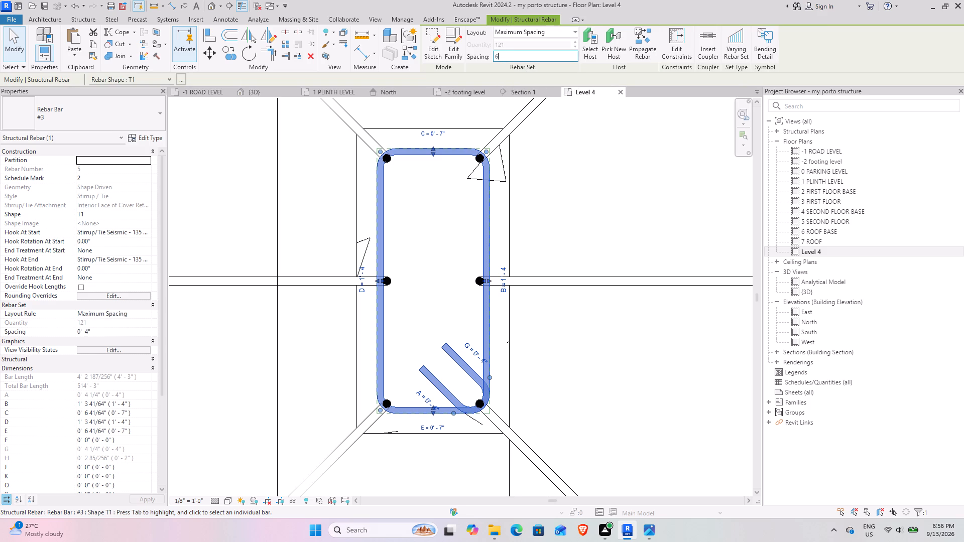
key(shift+quotedbl)
key(Return)
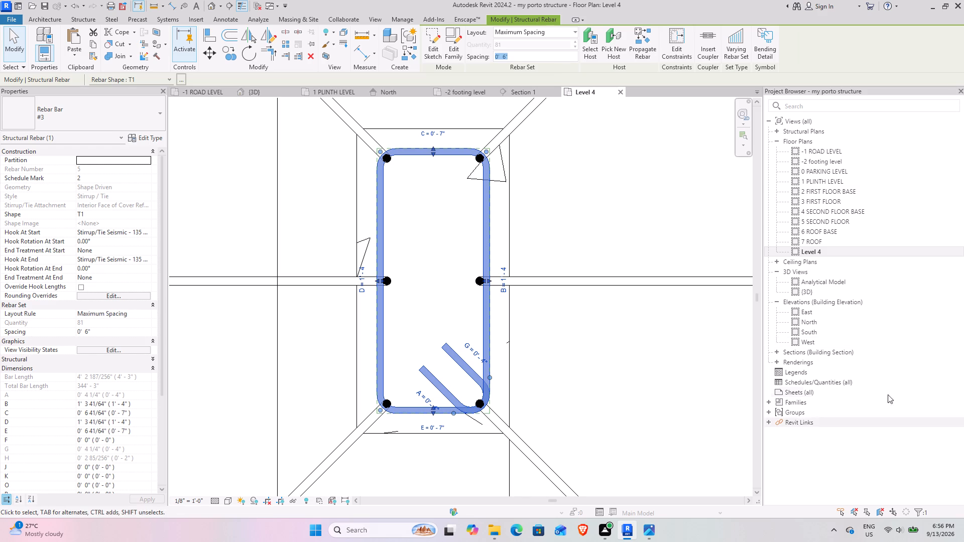
Set the column stirrup set to show unobscured in the {3D} view and review it along the column.
click(263, 91)
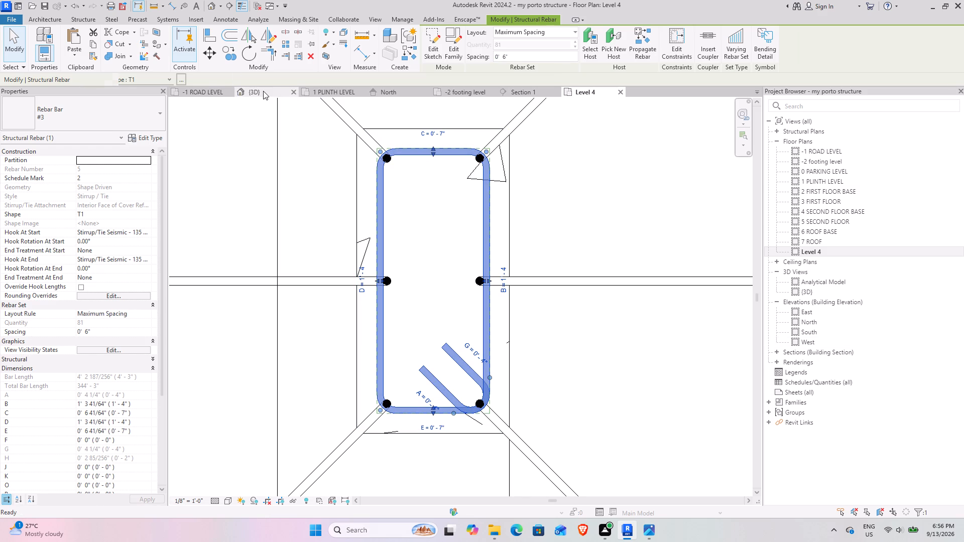
scroll(454, 357, down, 3)
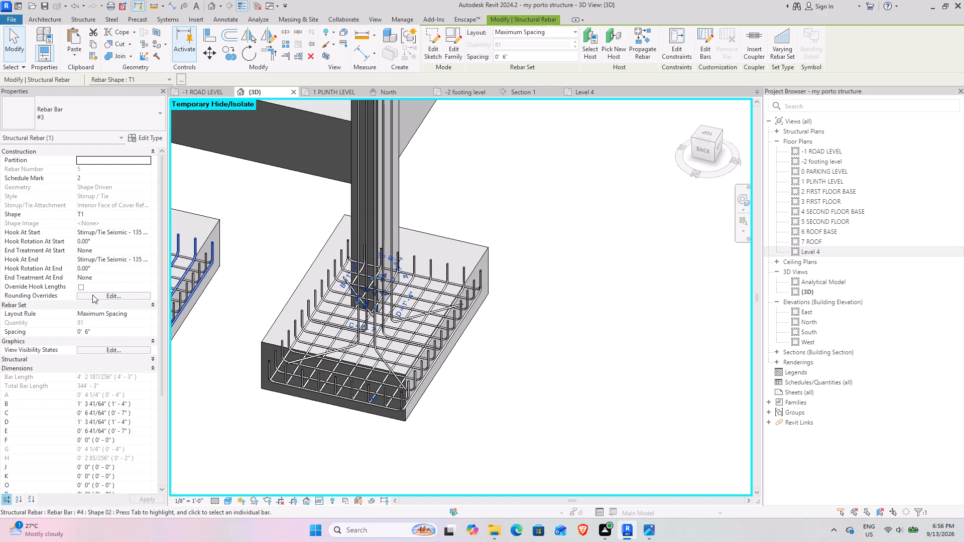
click(111, 352)
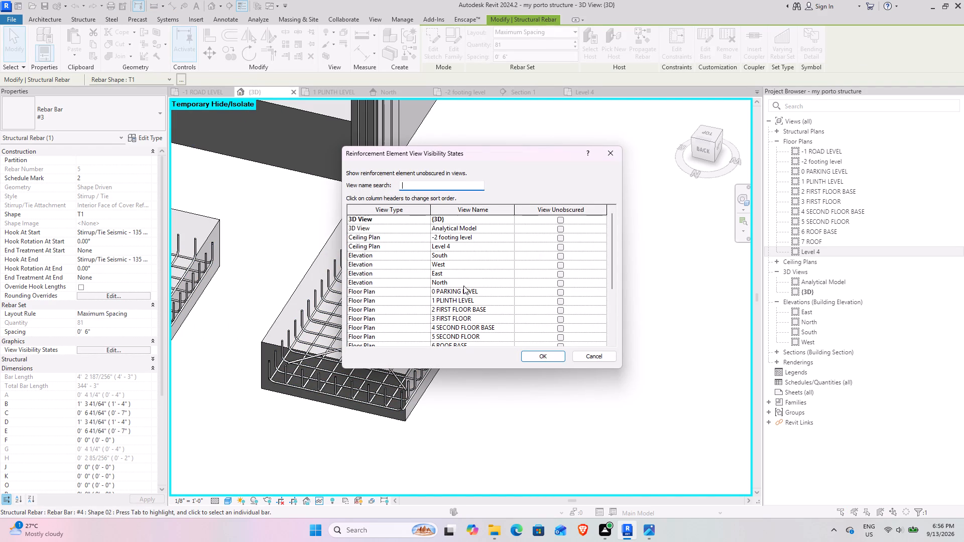
click(562, 221)
click(542, 360)
click(524, 355)
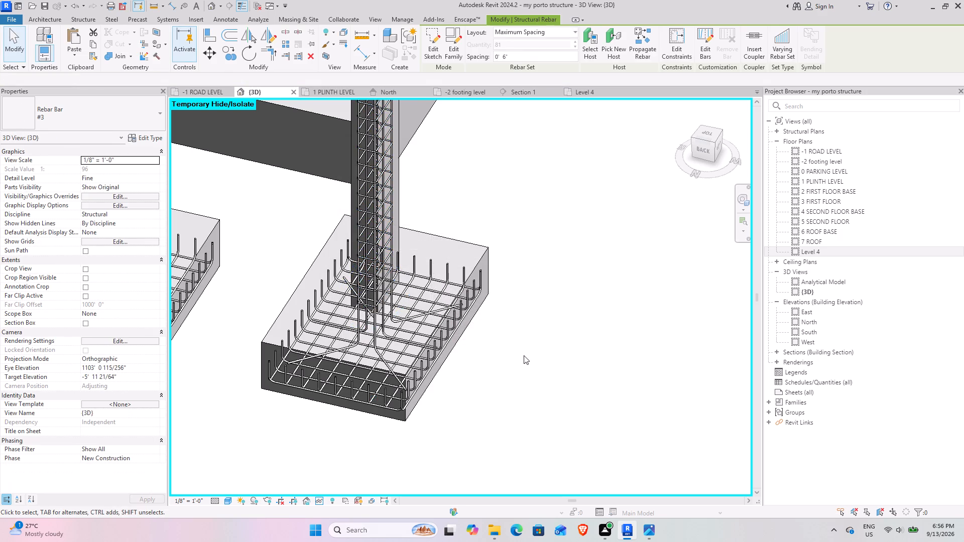
scroll(507, 361, down, 5)
shift+middle_drag(469, 396, 391, 386)
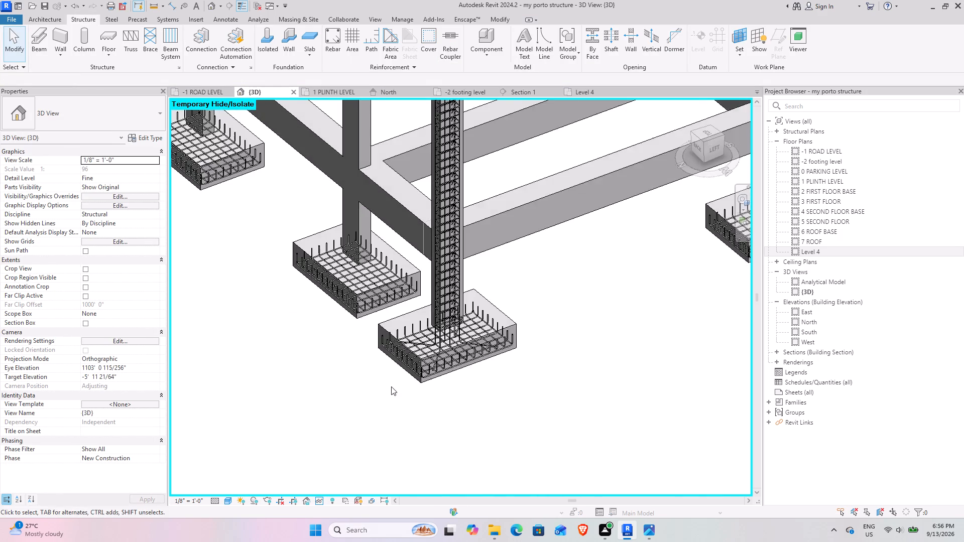
Examine the reinforced column and its footing cage in the 3D view, in overview and close up.
scroll(391, 386, down, 4)
shift+middle_drag(422, 325, 402, 368)
scroll(400, 365, down, 4)
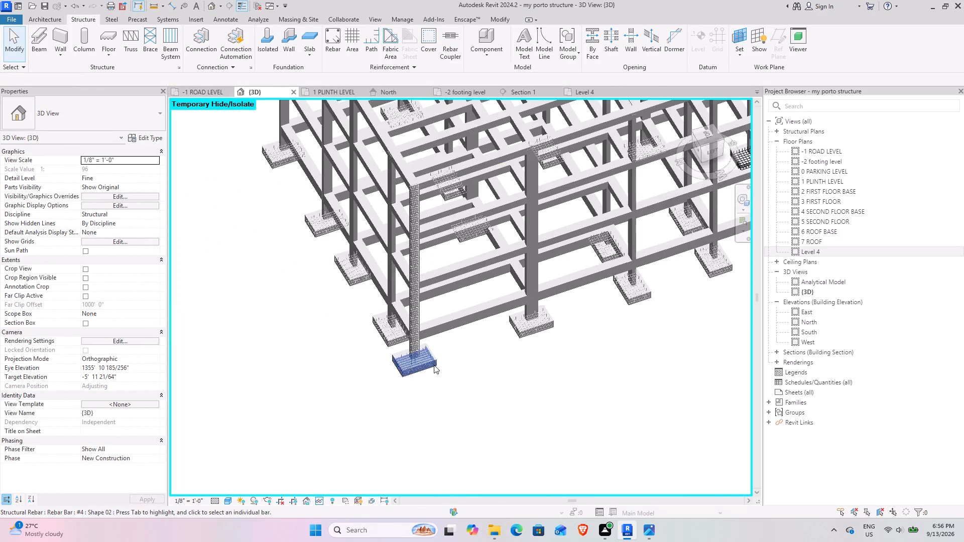
shift+middle_drag(451, 356, 472, 357)
scroll(437, 344, up, 4)
scroll(398, 375, up, 7)
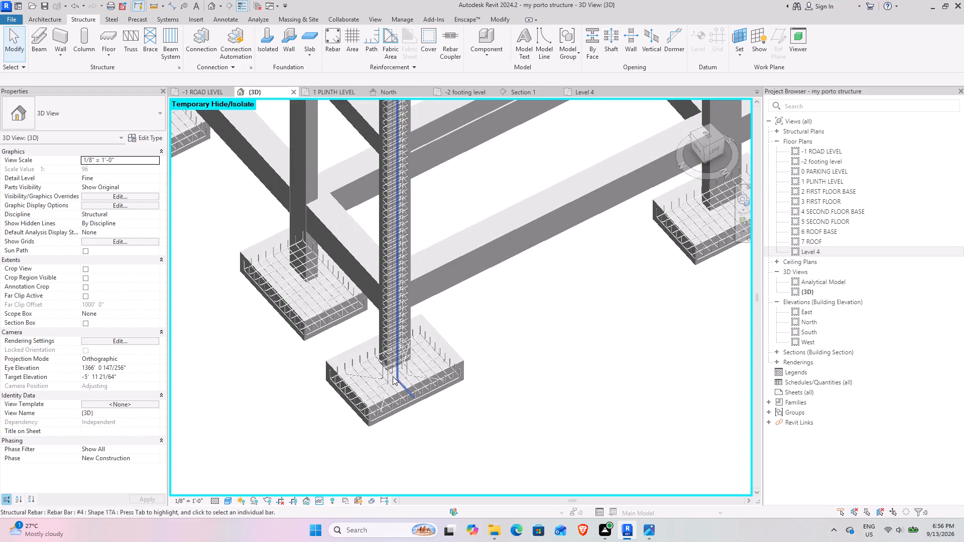
scroll(393, 376, up, 3)
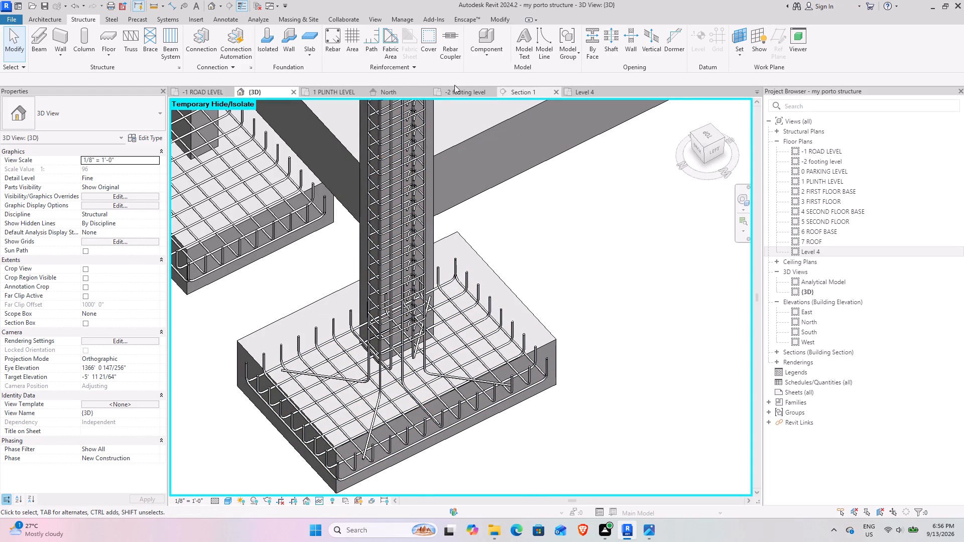
In the Level 4 plan, copy the northwest corner column's vertical bars and stirrups, without the column, to the next same-orientation column along the north row.
click(593, 95)
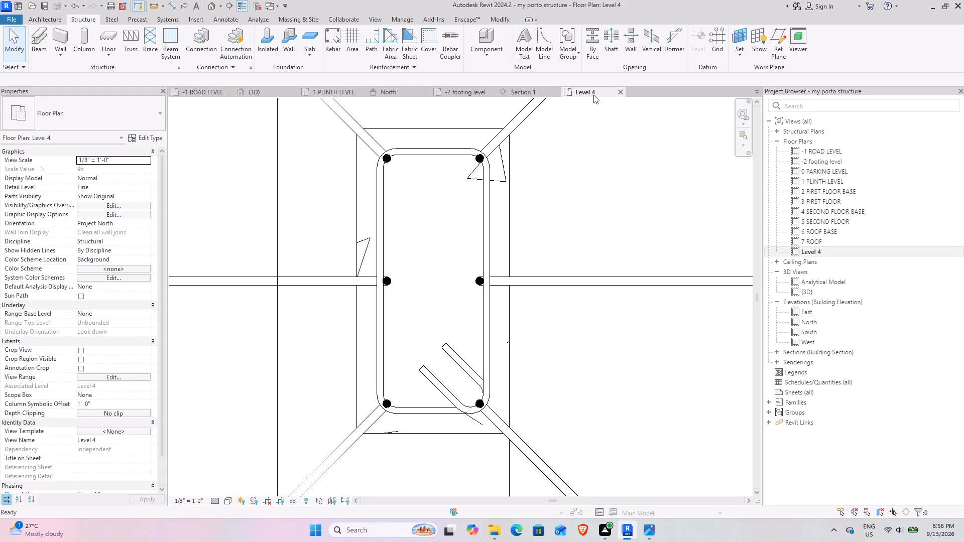
scroll(402, 239, down, 4)
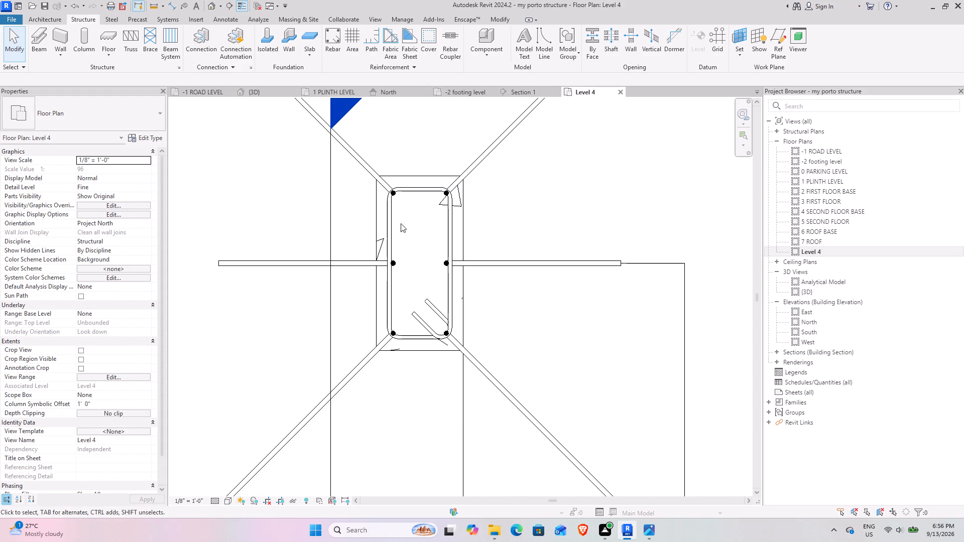
scroll(386, 234, down, 3)
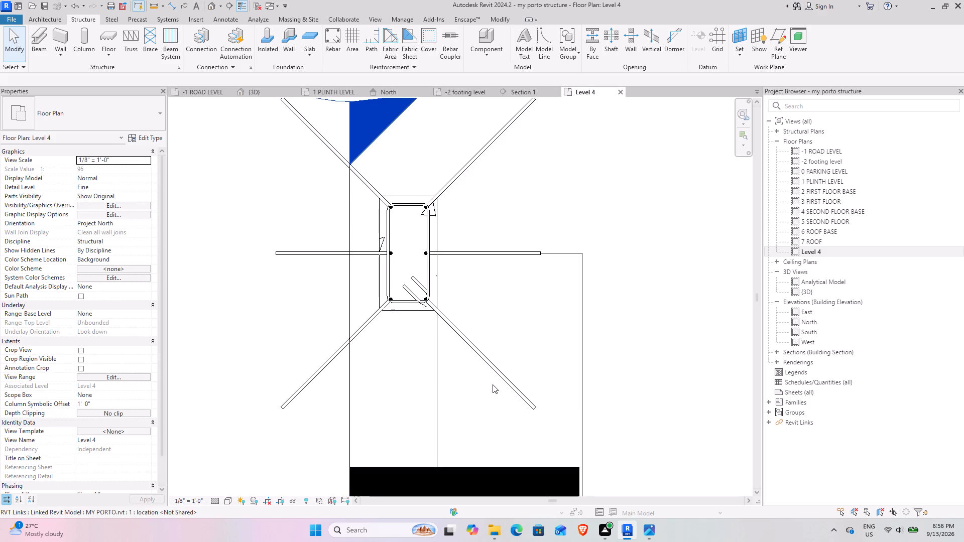
drag(492, 384, 358, 162)
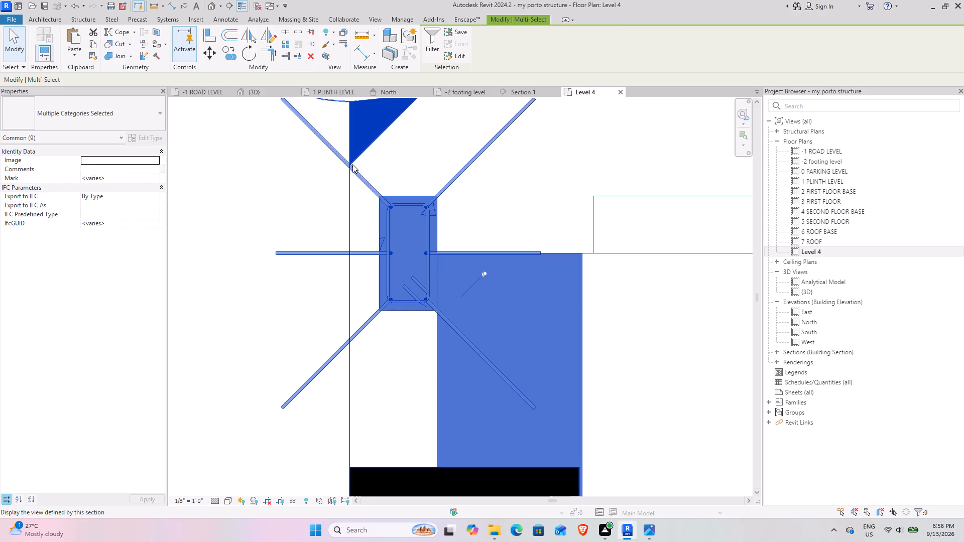
click(248, 207)
scroll(363, 191, down, 8)
middle_drag(364, 197, 362, 204)
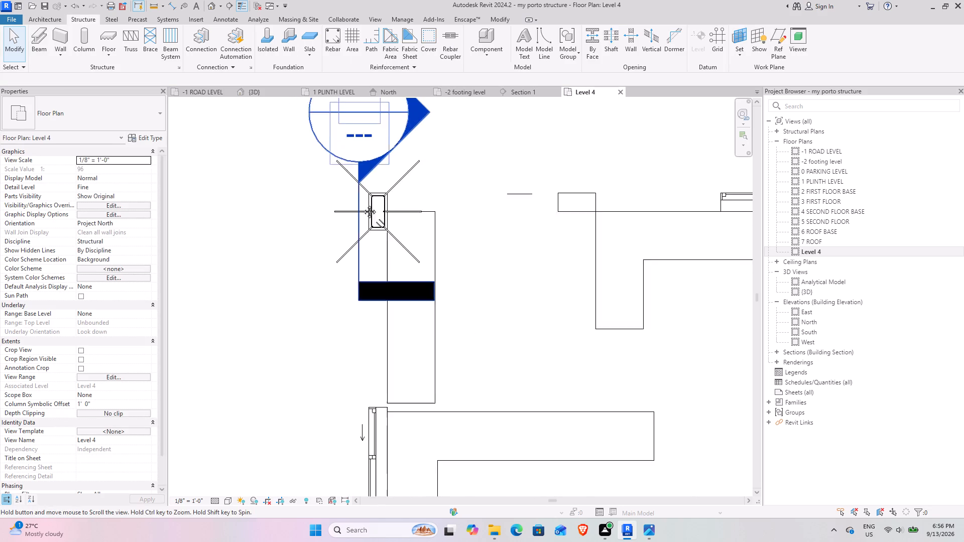
middle_drag(362, 204, 341, 238)
drag(255, 182, 405, 318)
scroll(366, 251, up, 13)
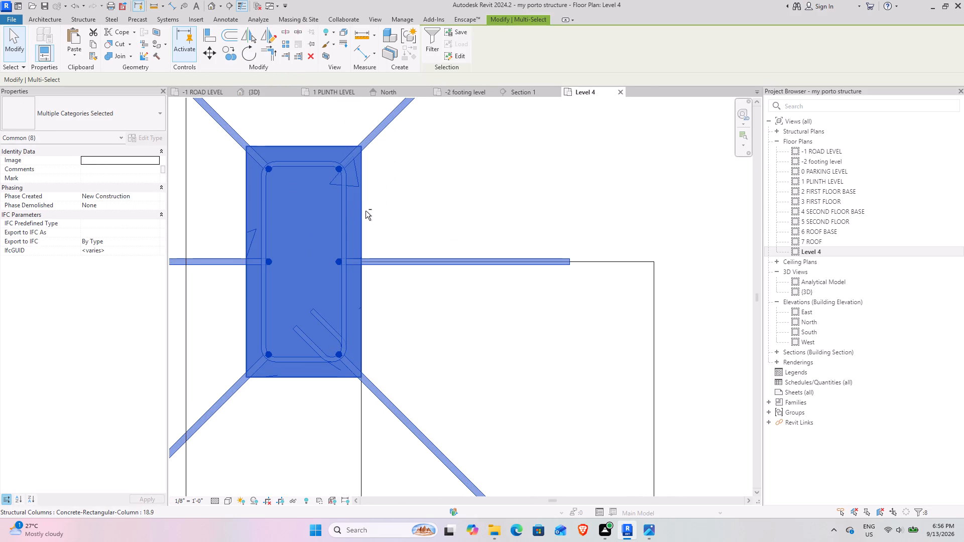
shift+click(363, 221)
scroll(451, 261, down, 4)
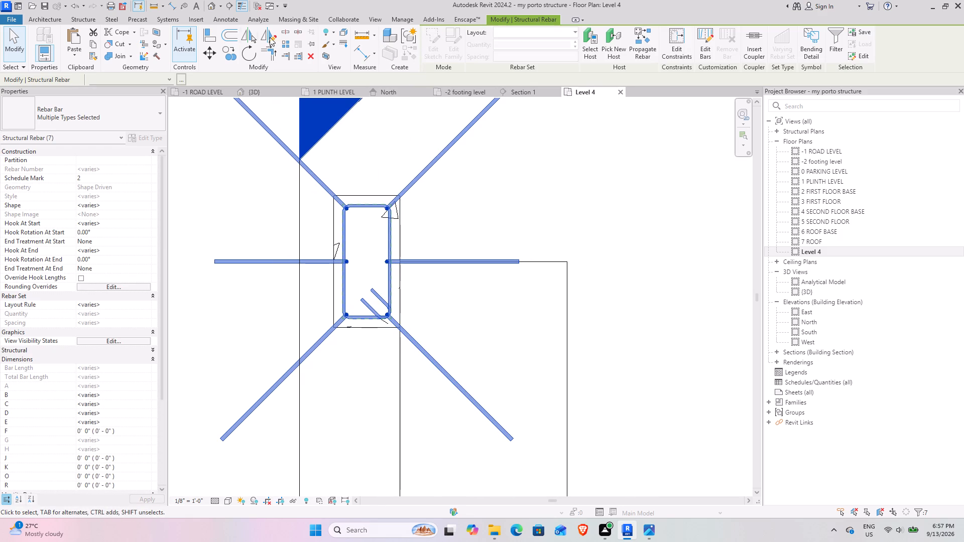
click(231, 59)
scroll(337, 179, up, 9)
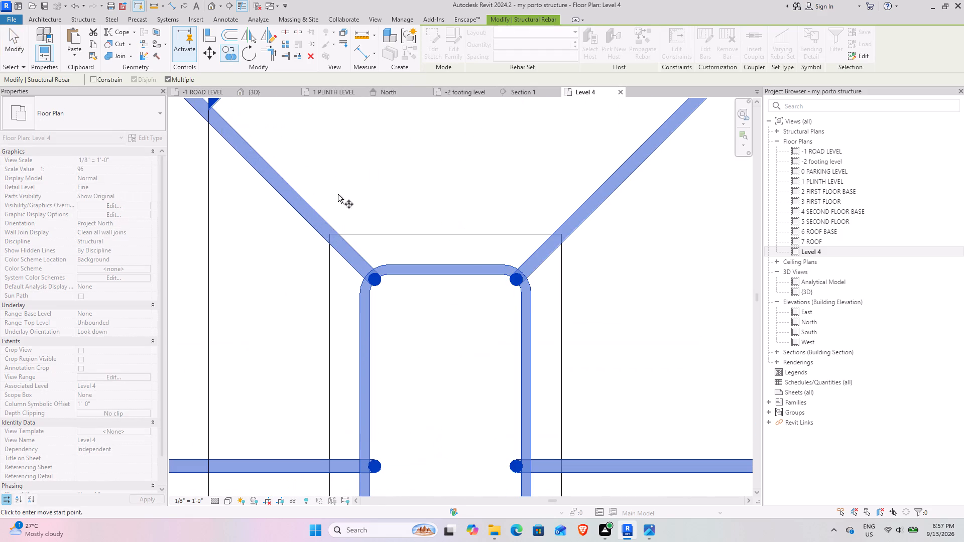
click(331, 234)
scroll(391, 255, down, 10)
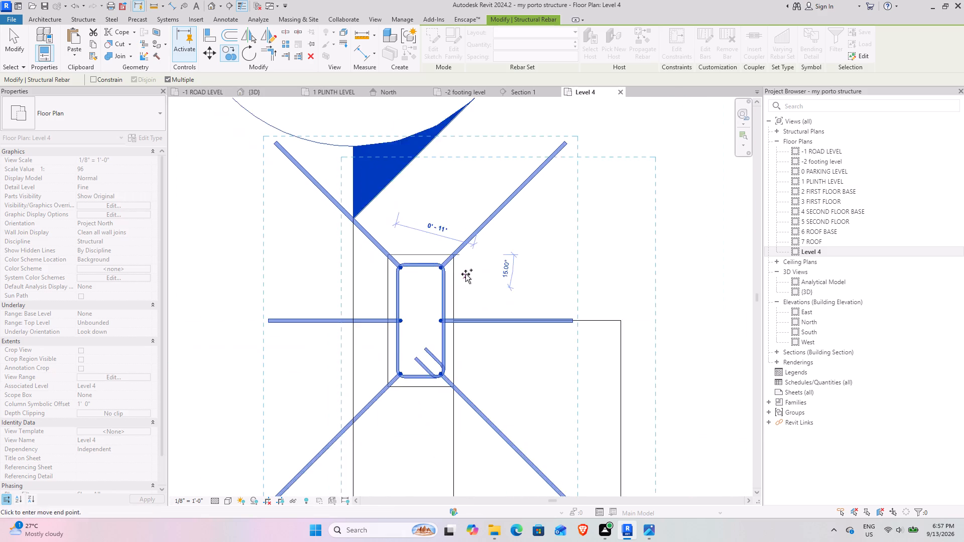
scroll(465, 274, down, 4)
middle_drag(573, 302, 178, 294)
middle_drag(533, 308, 505, 308)
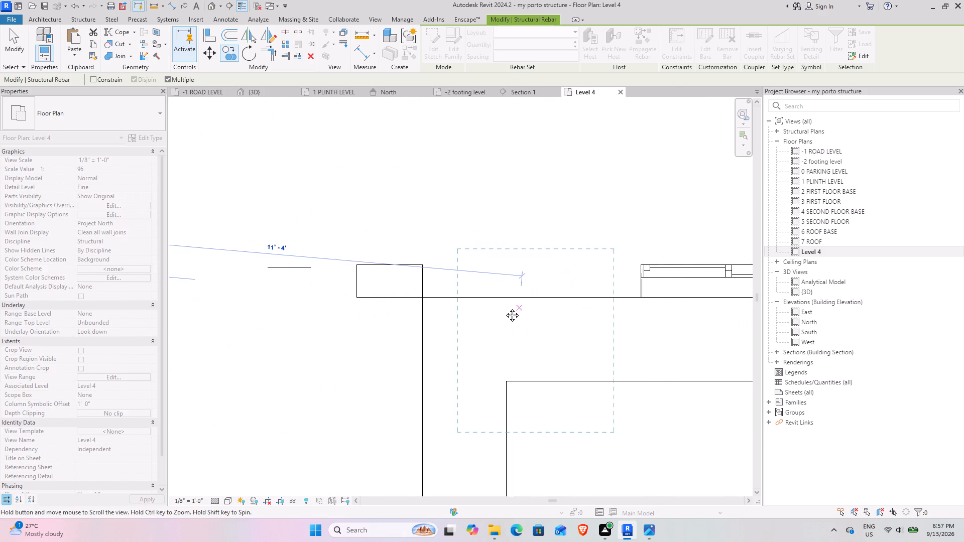
middle_drag(505, 308, 183, 306)
middle_drag(532, 306, 76, 306)
middle_drag(547, 306, 464, 306)
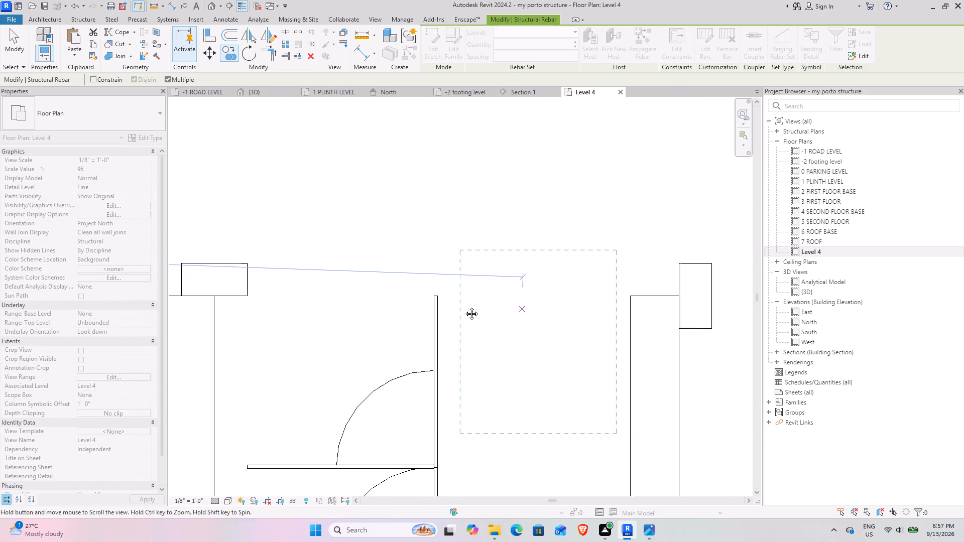
middle_drag(464, 306, 264, 305)
scroll(415, 276, up, 5)
click(427, 254)
Place another copy of the column reinforcement in the northeast corner column, aligned to its upper-left corner.
scroll(487, 276, down, 5)
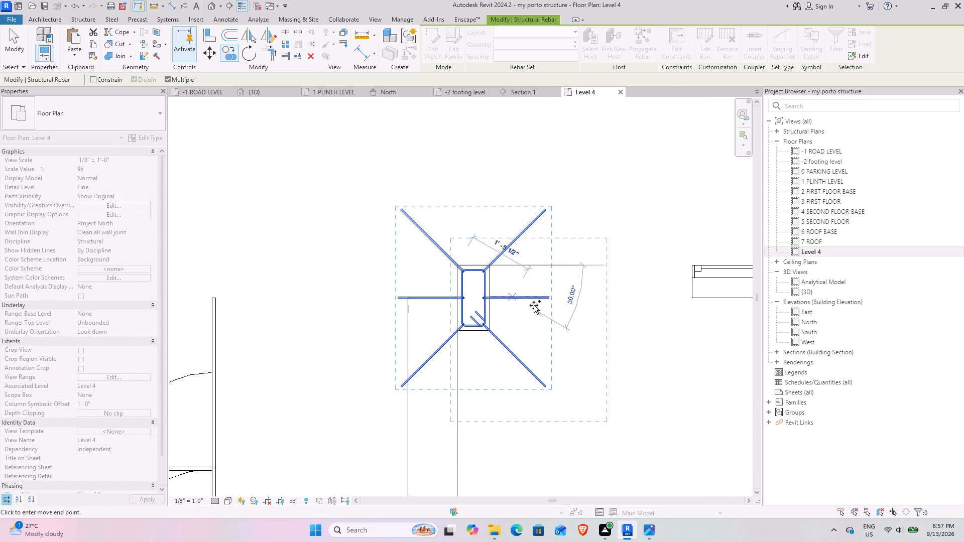
middle_drag(561, 308, 127, 308)
middle_drag(534, 305, 128, 316)
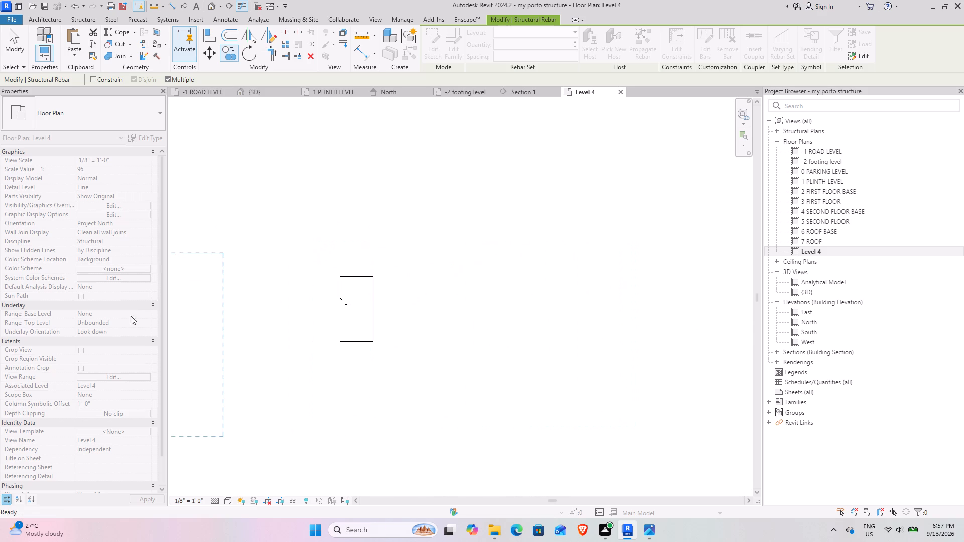
scroll(327, 289, up, 8)
click(357, 266)
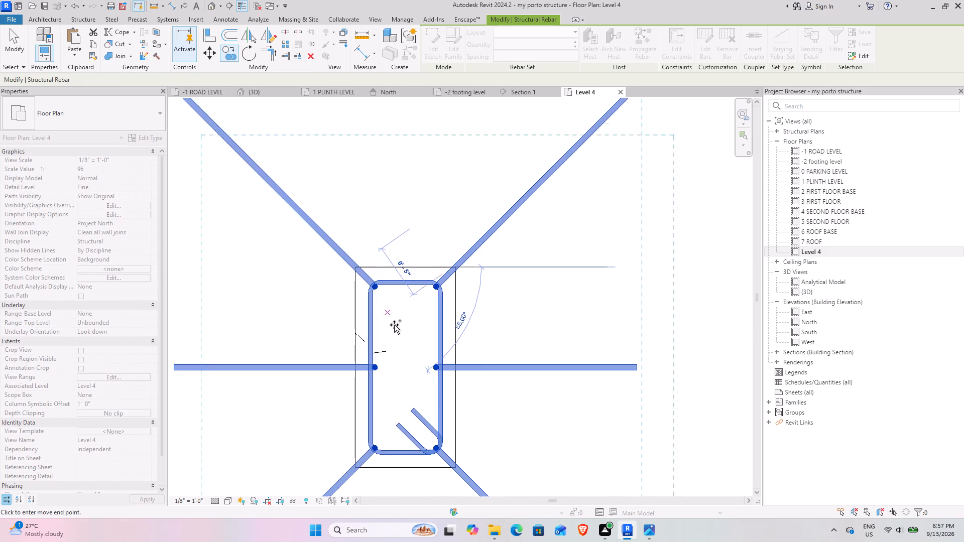
Place another reinforcement copy in the east-side column directly south of the northeast corner column, just below the window.
scroll(401, 335, down, 14)
middle_drag(398, 402, 359, 187)
middle_drag(380, 412, 377, 409)
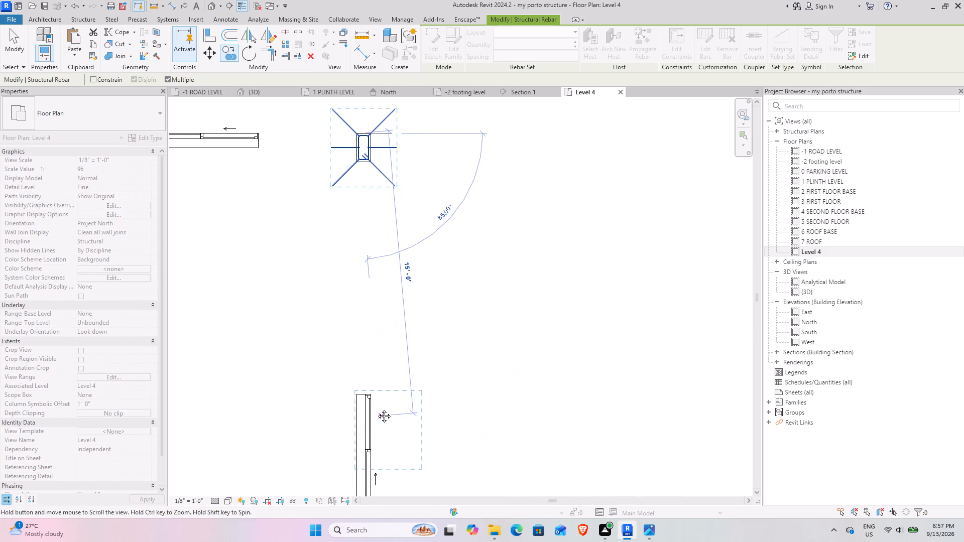
middle_drag(377, 409, 429, 188)
middle_drag(338, 379, 346, 353)
scroll(421, 288, up, 9)
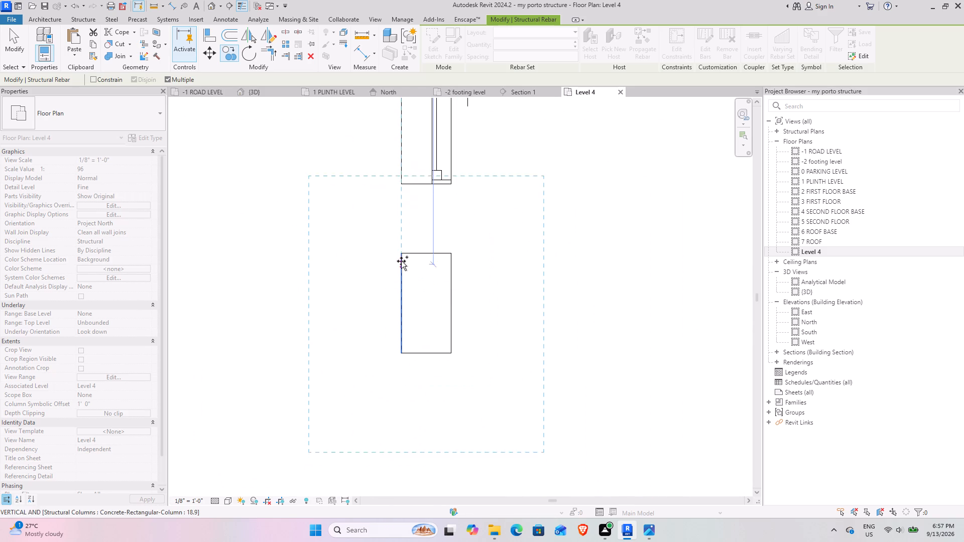
click(399, 253)
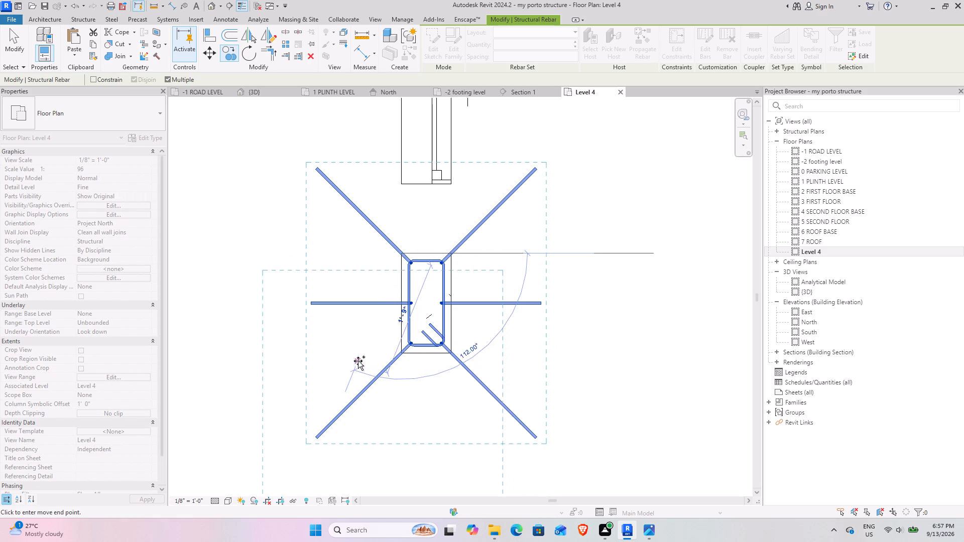
Place another reinforcement copy in the upright interior column southwest of the staircase, matching the column's upper-left corner.
scroll(358, 361, down, 8)
middle_drag(336, 417, 473, 180)
middle_drag(330, 329, 331, 176)
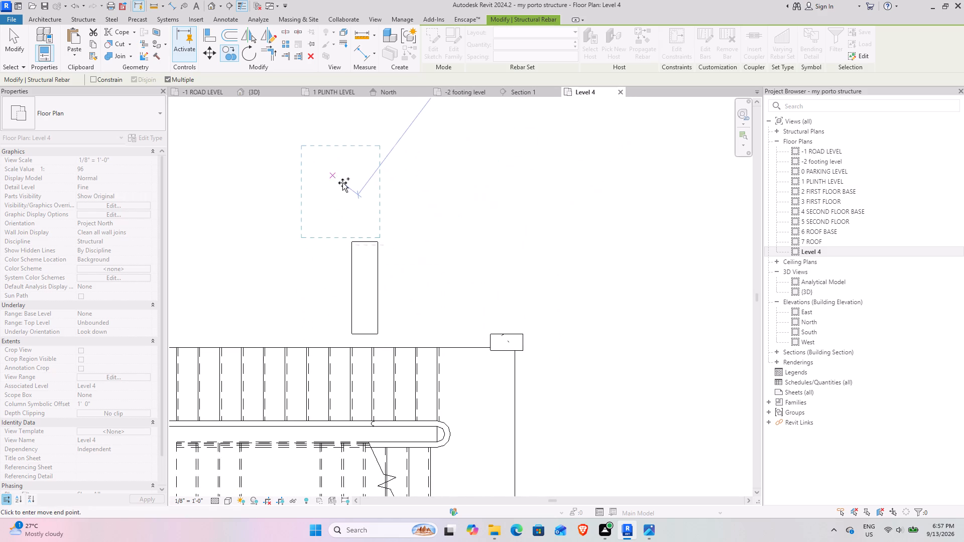
scroll(369, 283, down, 5)
middle_drag(335, 276, 444, 349)
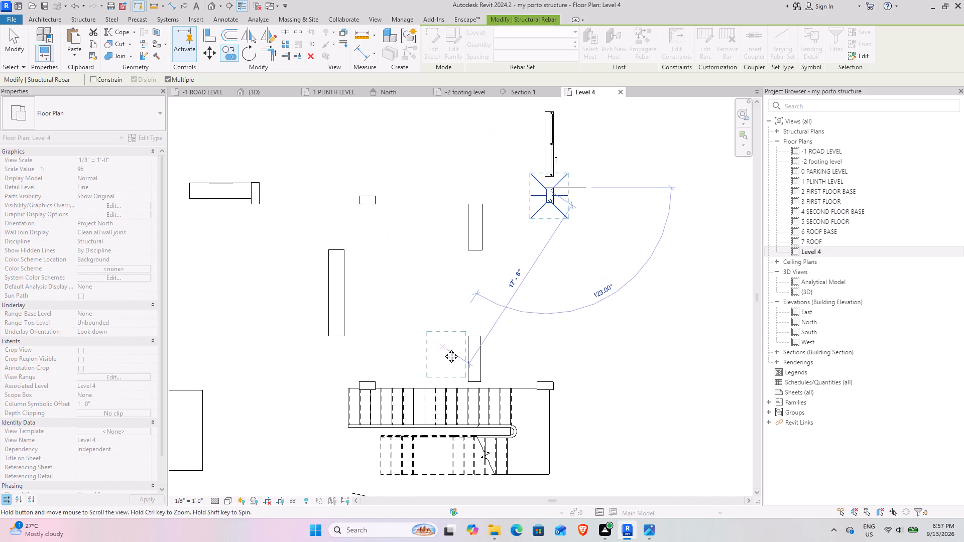
middle_drag(444, 349, 404, 226)
middle_drag(424, 361, 532, 277)
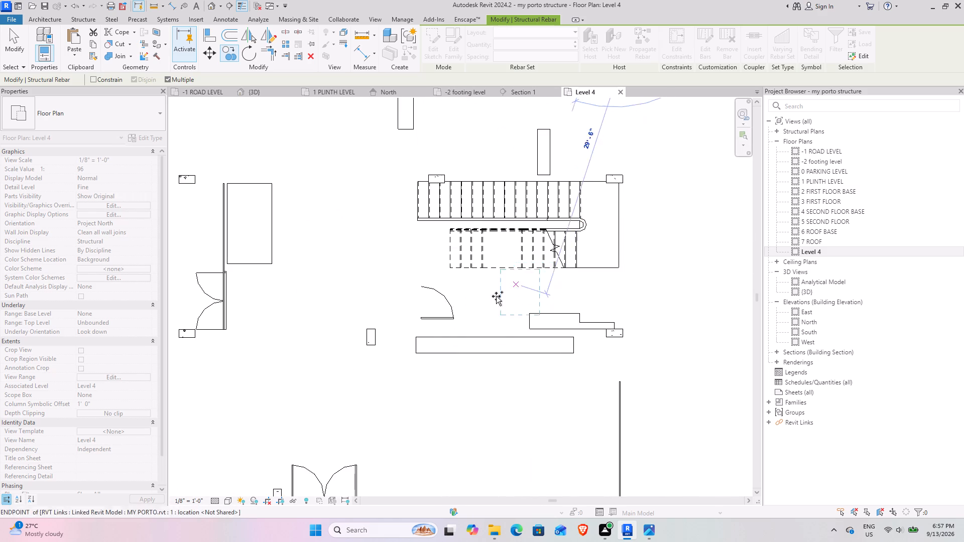
scroll(412, 340, up, 4)
scroll(356, 337, up, 8)
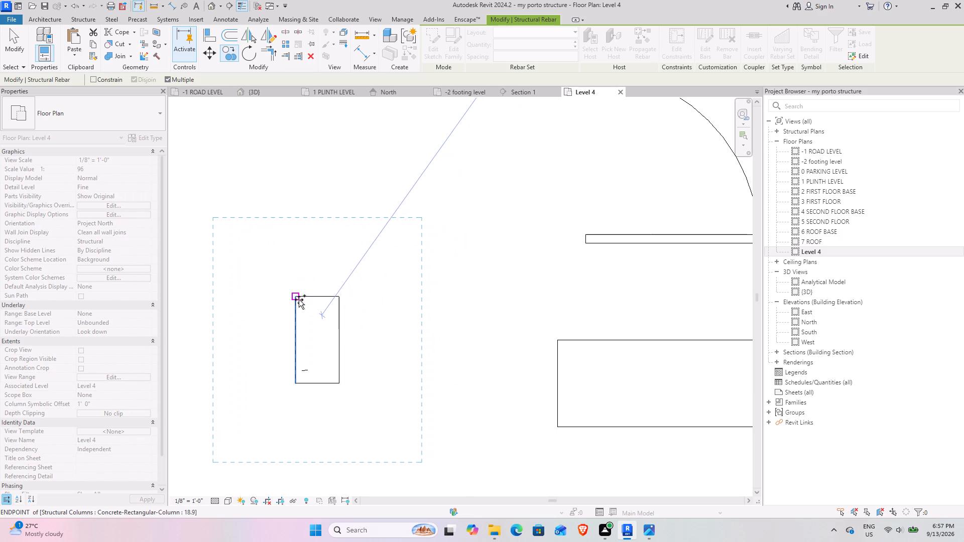
click(299, 300)
Find the remaining upright columns in the plan and place a reinforcement copy in the southeast corner column.
scroll(359, 338, down, 10)
middle_drag(298, 279, 553, 298)
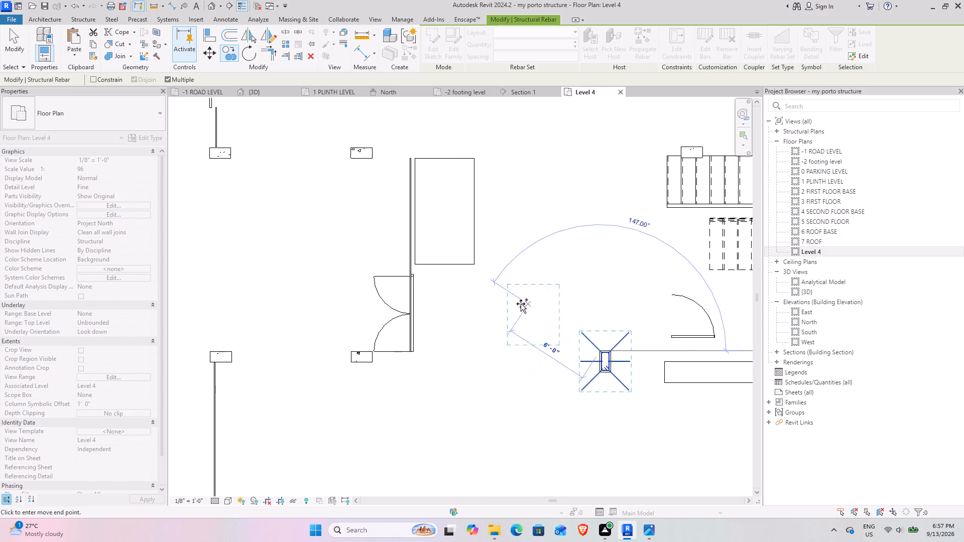
scroll(516, 308, down, 4)
scroll(420, 343, up, 4)
middle_drag(405, 170, 444, 260)
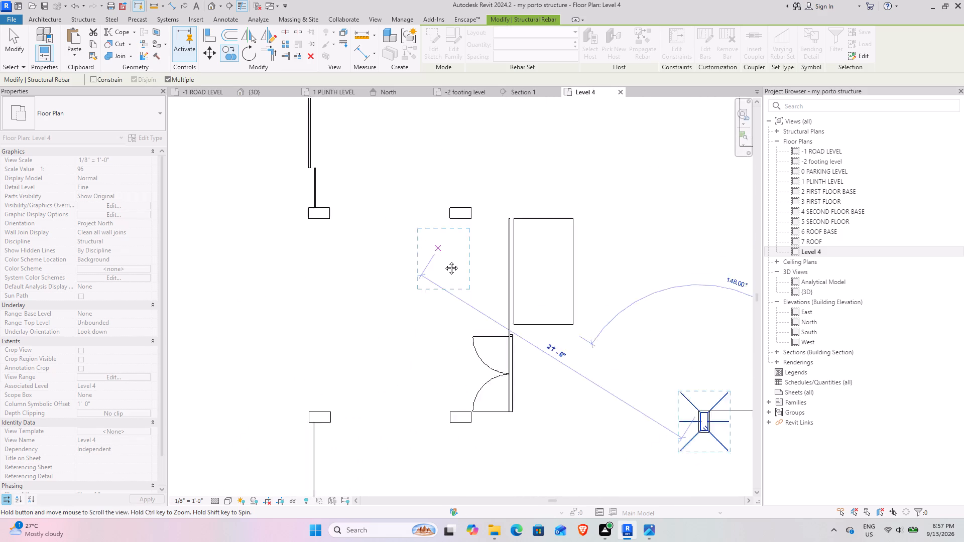
middle_drag(444, 260, 479, 267)
scroll(395, 312, down, 7)
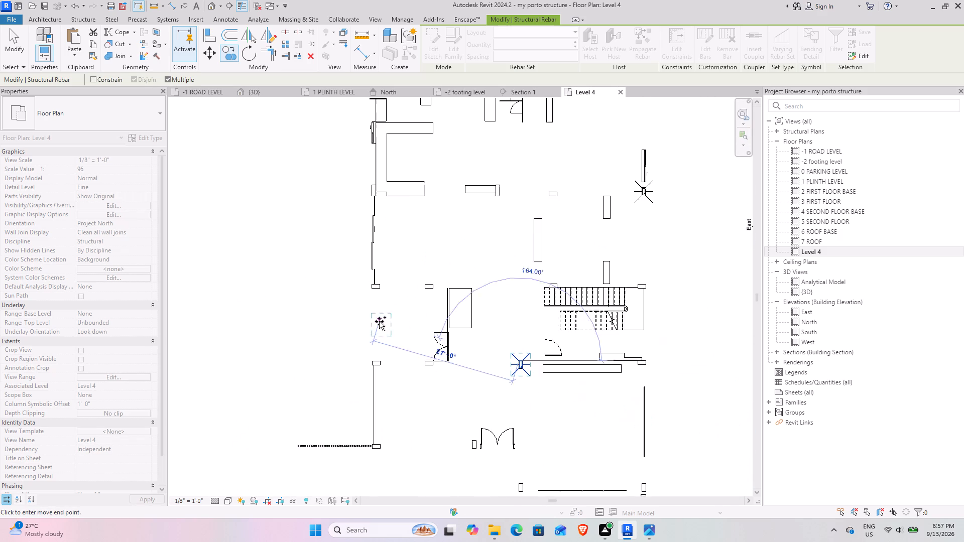
middle_drag(348, 308, 327, 430)
middle_drag(441, 327, 411, 368)
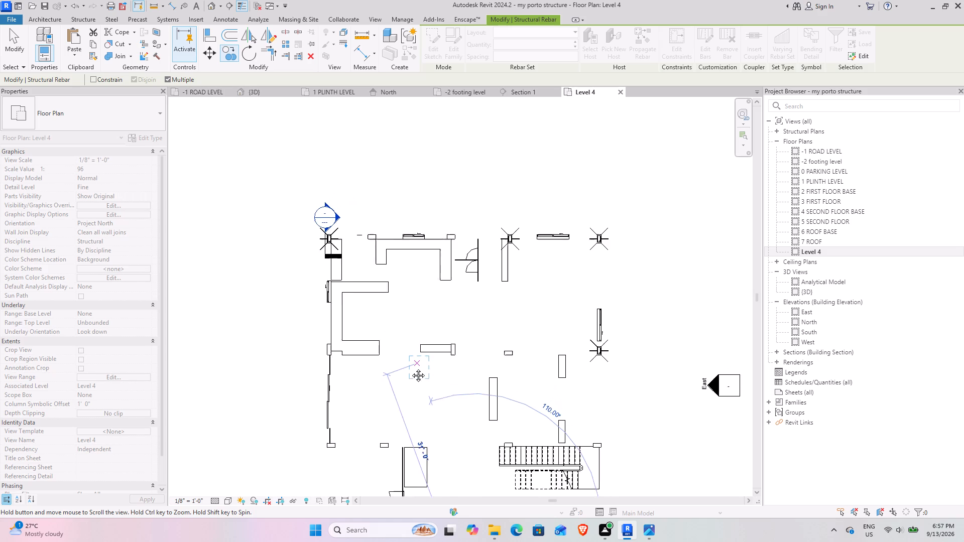
middle_drag(411, 368, 390, 398)
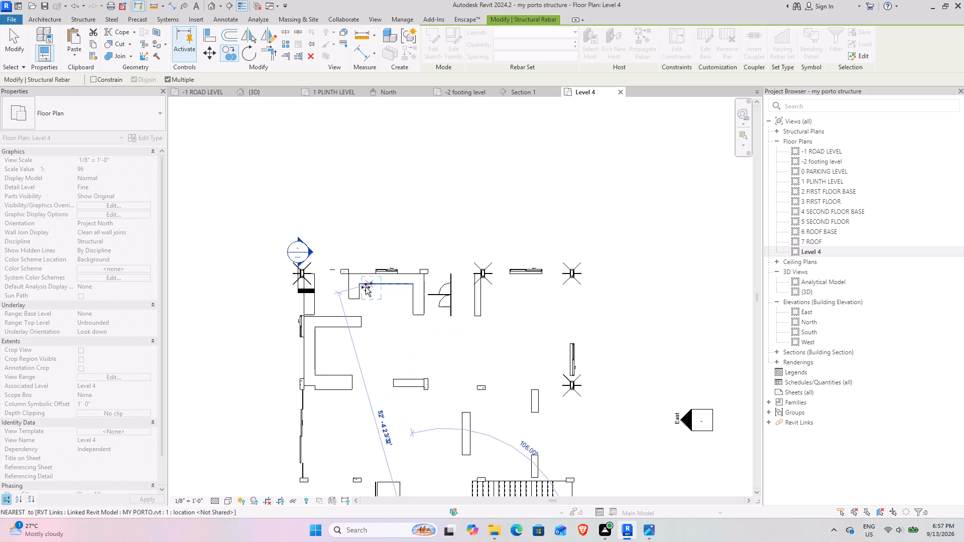
scroll(411, 260, up, 4)
scroll(400, 336, down, 3)
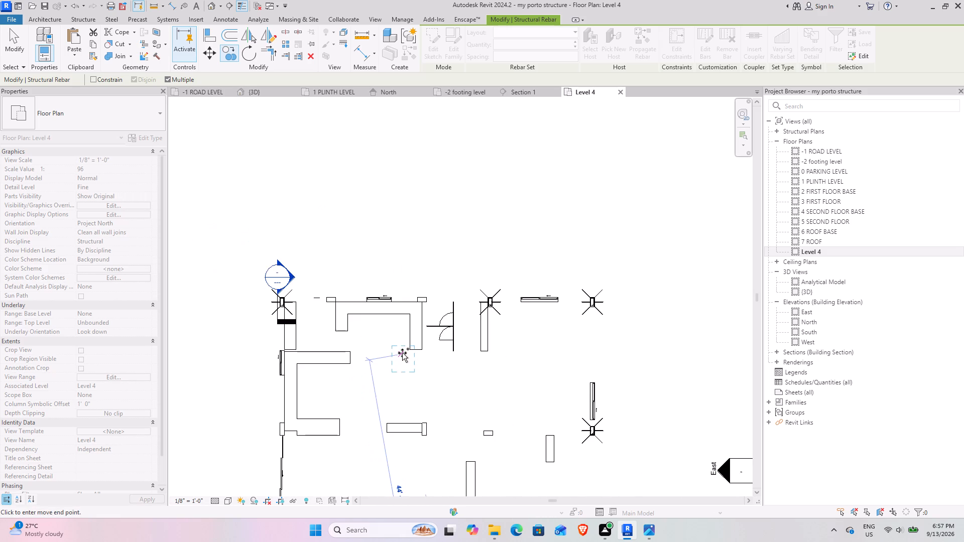
middle_drag(400, 353, 319, 253)
middle_drag(385, 392, 337, 214)
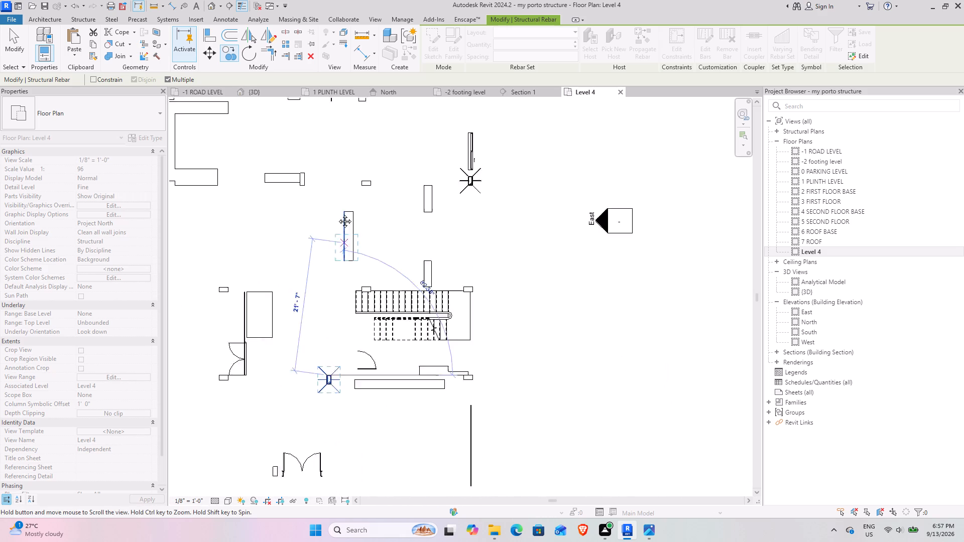
middle_drag(337, 214, 330, 176)
middle_drag(362, 365, 396, 193)
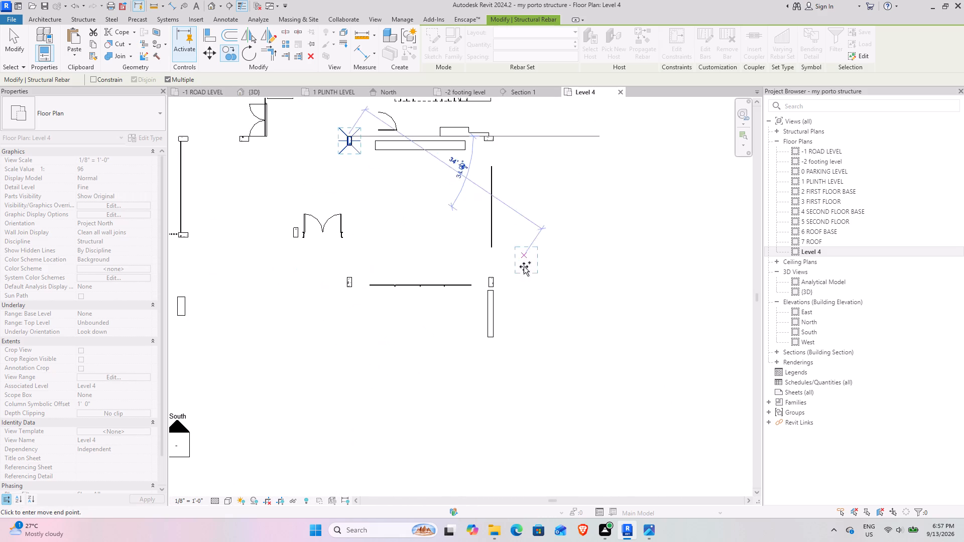
scroll(507, 291, up, 11)
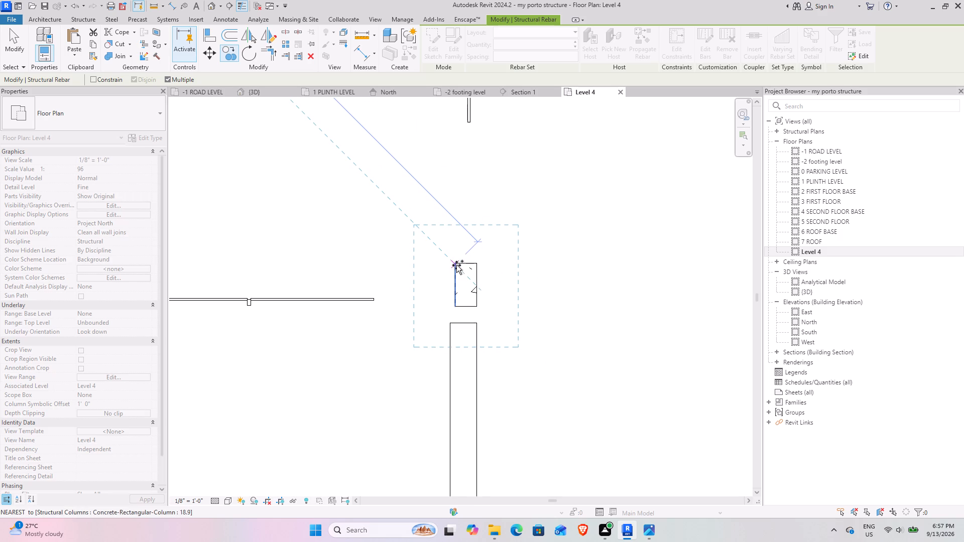
click(456, 262)
Place a reinforcement copy in the upright column at the west end of the long thin south wall, matching its upper-left corner.
scroll(299, 309, down, 4)
middle_drag(284, 308, 533, 309)
scroll(660, 289, up, 13)
scroll(618, 308, up, 1)
middle_drag(618, 308, 468, 287)
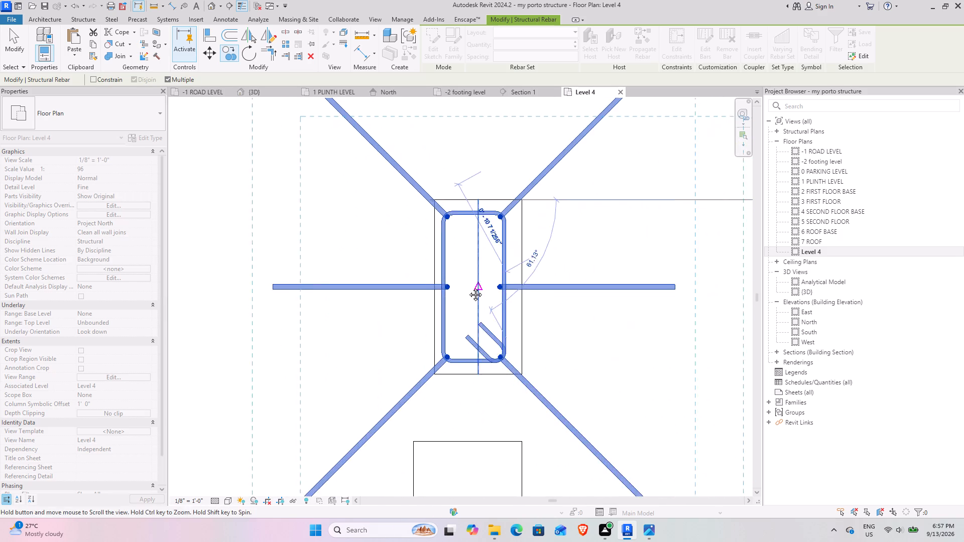
middle_drag(468, 287, 467, 287)
scroll(427, 293, down, 5)
middle_drag(282, 286, 772, 282)
scroll(442, 265, down, 4)
middle_drag(369, 265, 557, 310)
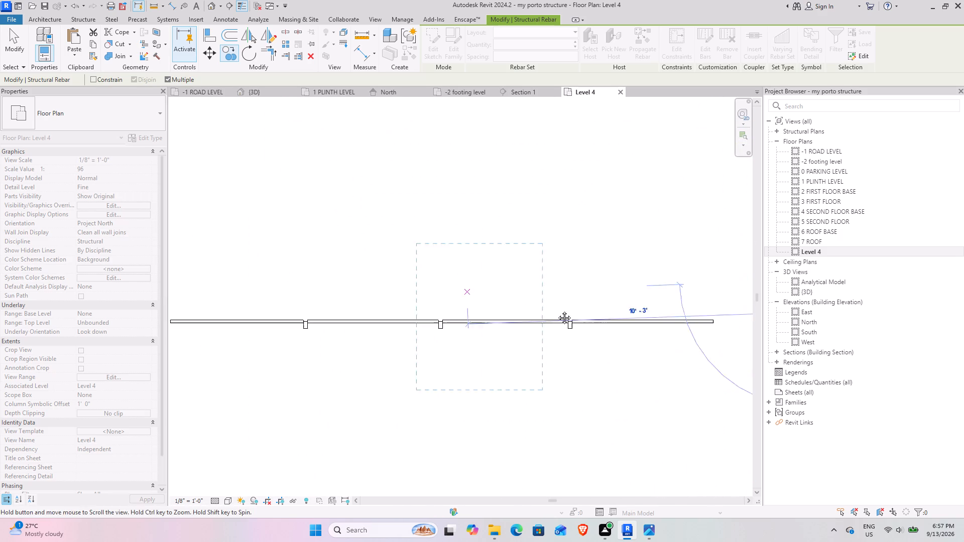
middle_drag(557, 310, 756, 342)
click(344, 331)
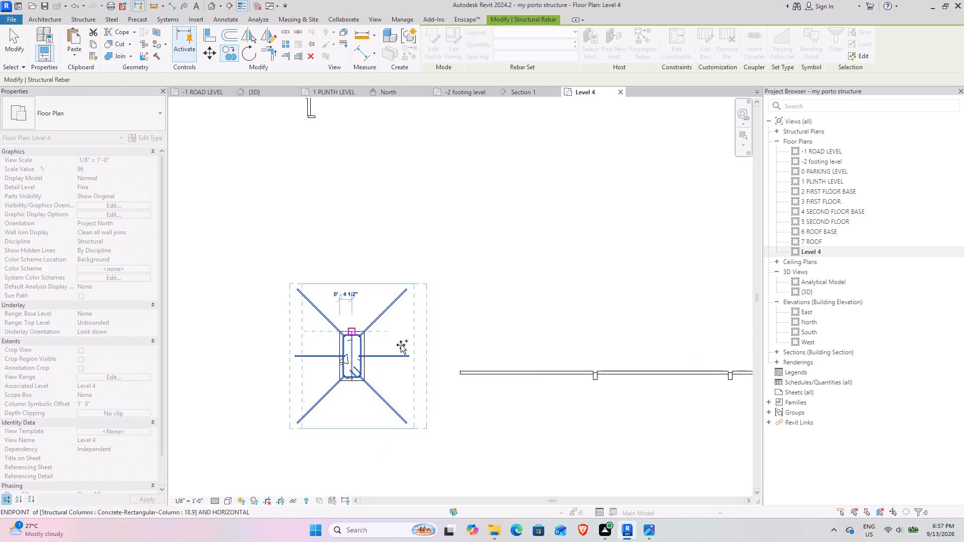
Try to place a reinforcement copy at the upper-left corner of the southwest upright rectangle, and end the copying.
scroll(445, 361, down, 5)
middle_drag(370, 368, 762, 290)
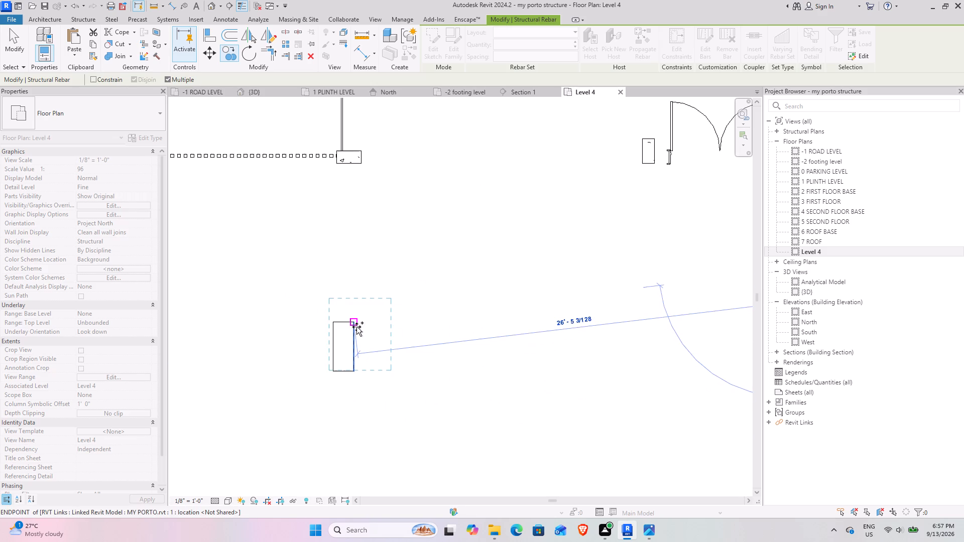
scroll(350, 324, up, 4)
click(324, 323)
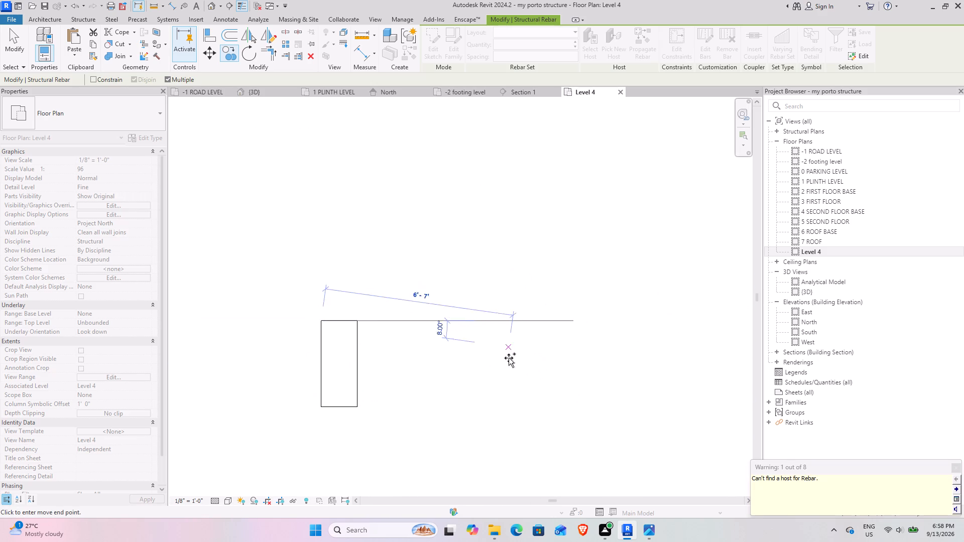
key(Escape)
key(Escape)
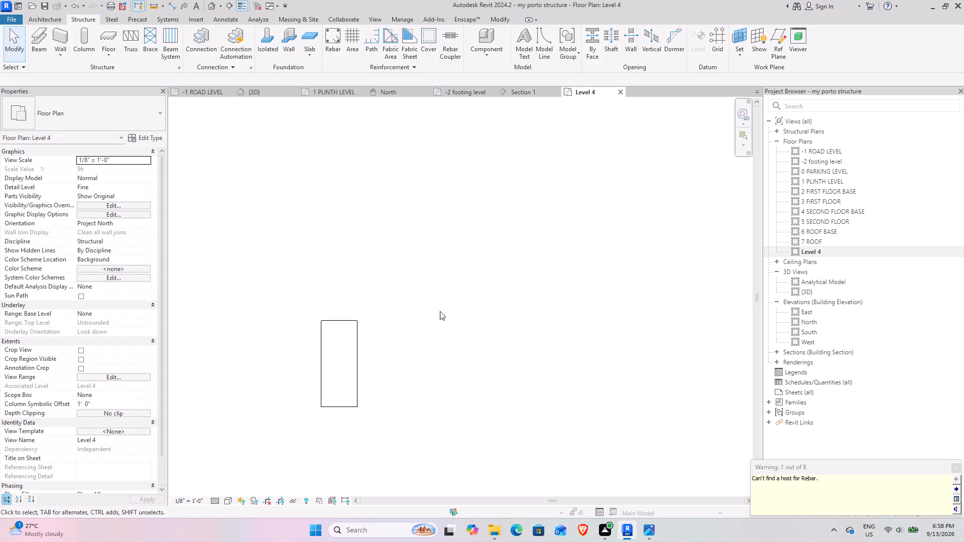
Select only the southeast corner column's bars and stirrups, excluding the column, and nudge them slightly east to centre them in it.
scroll(358, 360, down, 15)
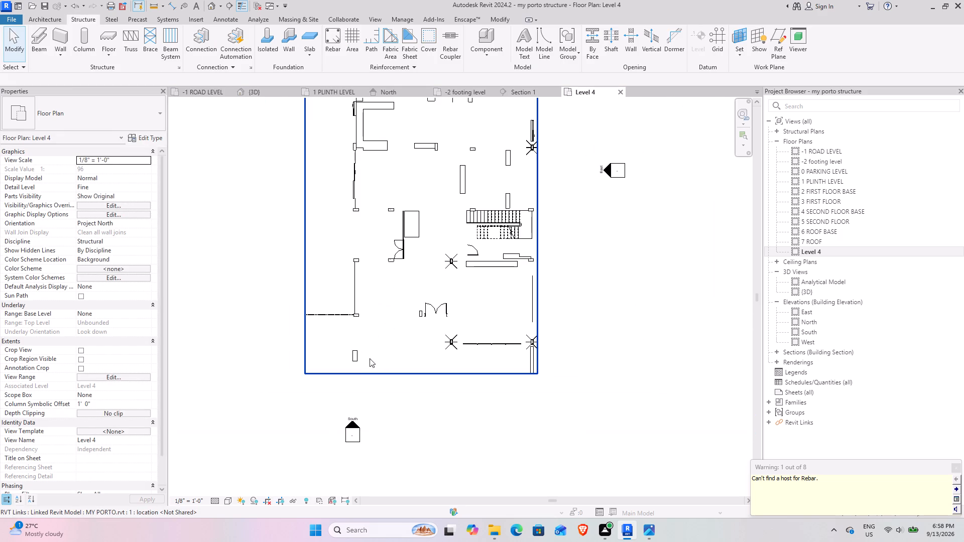
scroll(363, 357, up, 5)
middle_drag(468, 311, 447, 360)
scroll(549, 378, up, 6)
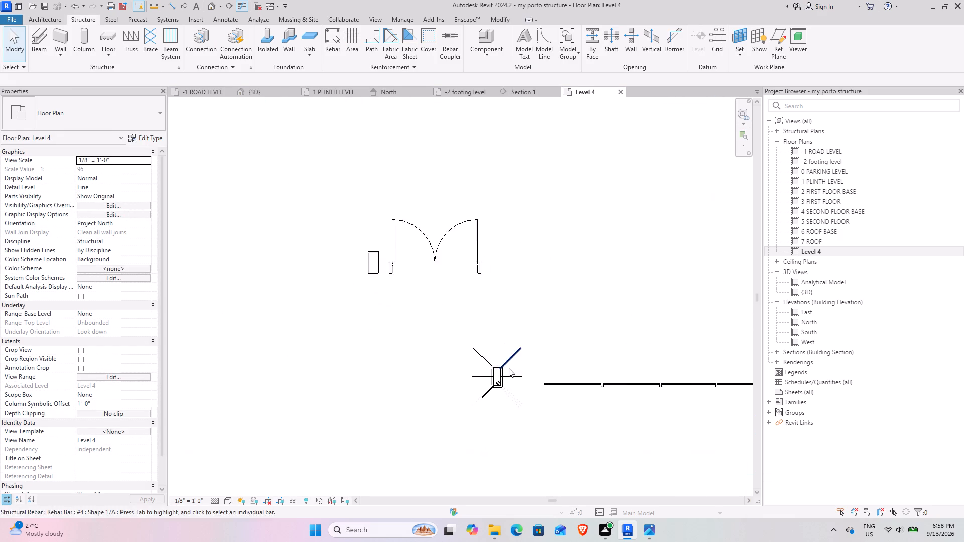
scroll(509, 368, up, 2)
middle_drag(500, 364, 420, 307)
middle_drag(599, 324, 236, 315)
scroll(354, 315, up, 1)
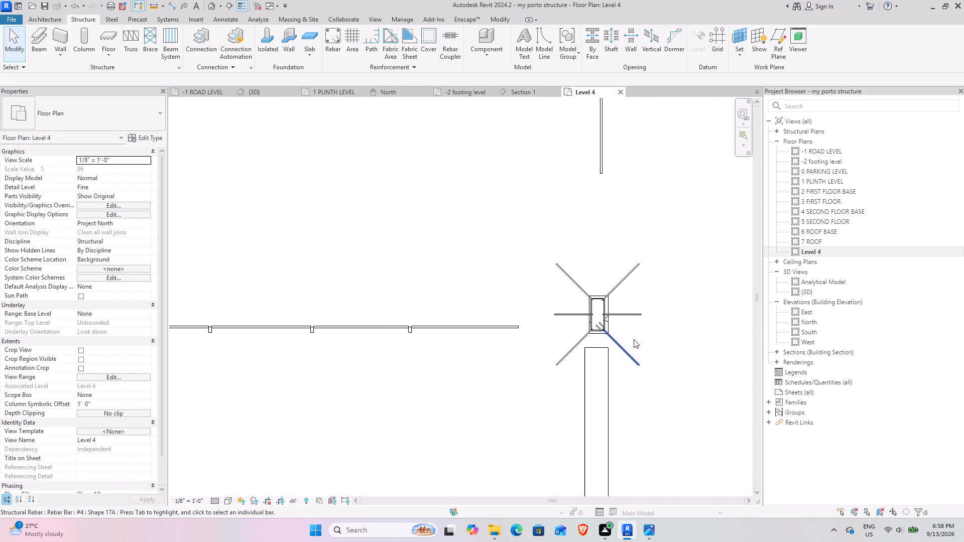
middle_drag(467, 333, 286, 306)
scroll(354, 254, up, 4)
drag(353, 198, 503, 357)
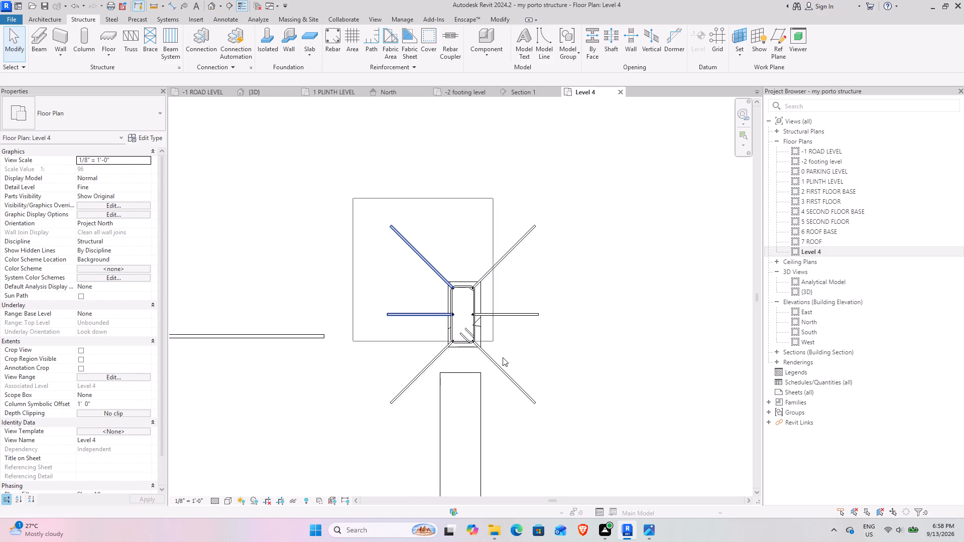
drag(503, 357, 581, 445)
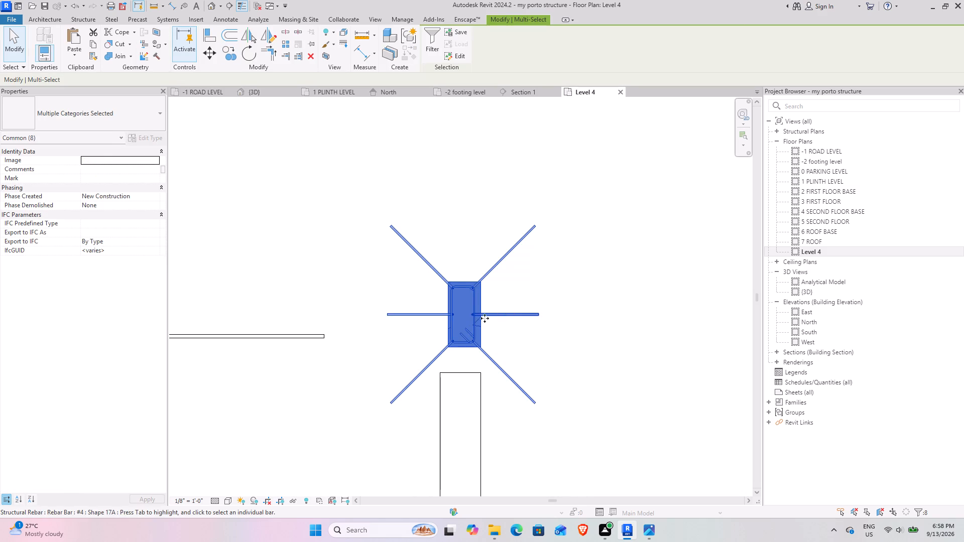
shift+click(484, 329)
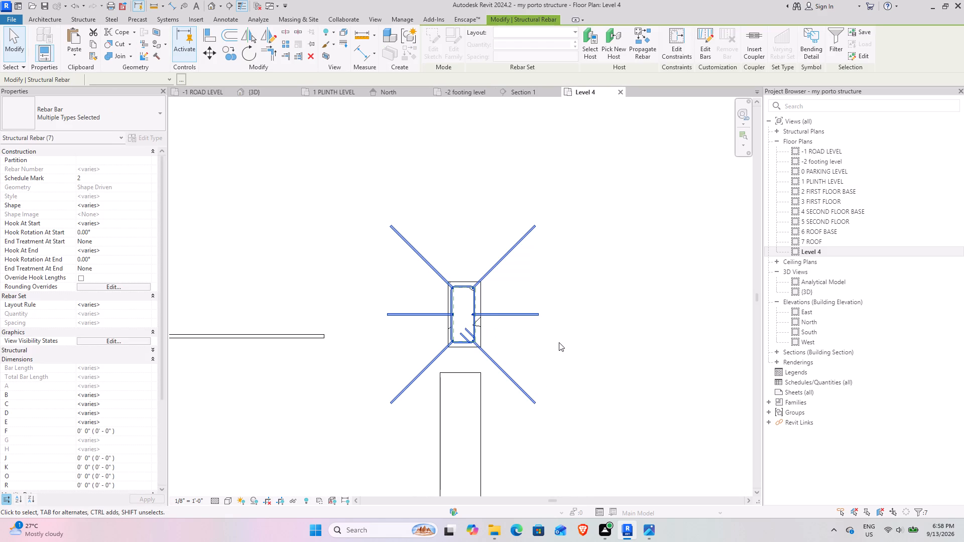
key(Right)
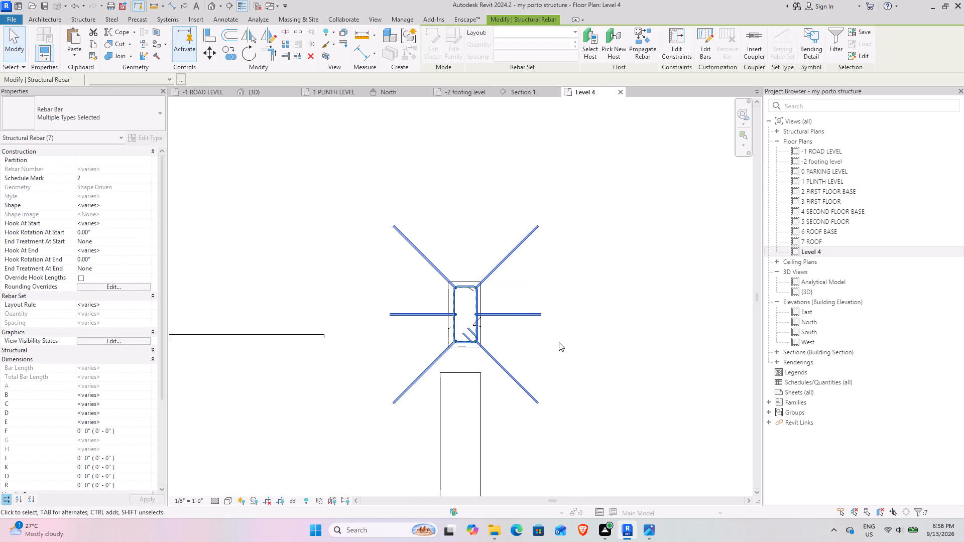
key(Left)
scroll(467, 316, up, 16)
key(Right)
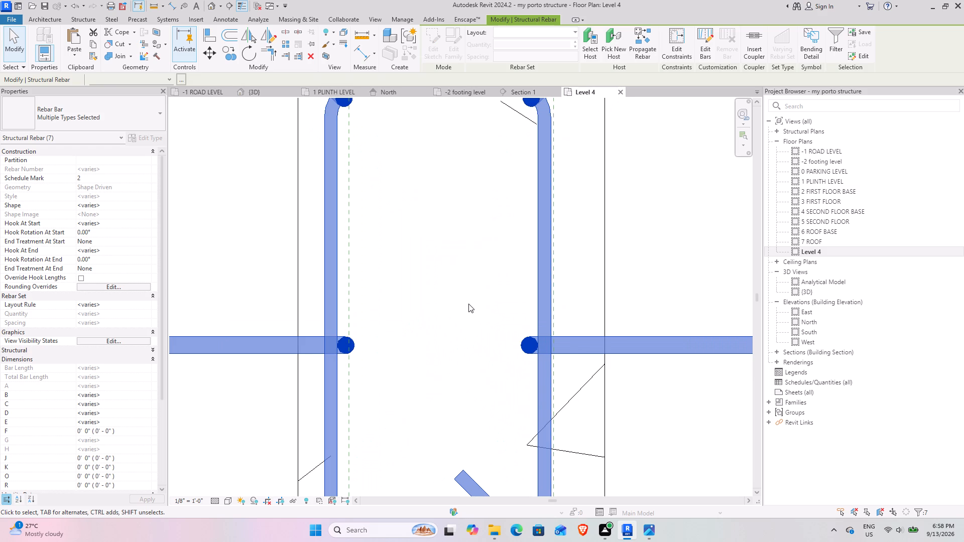
key(Right)
key(Right)
key(Right)
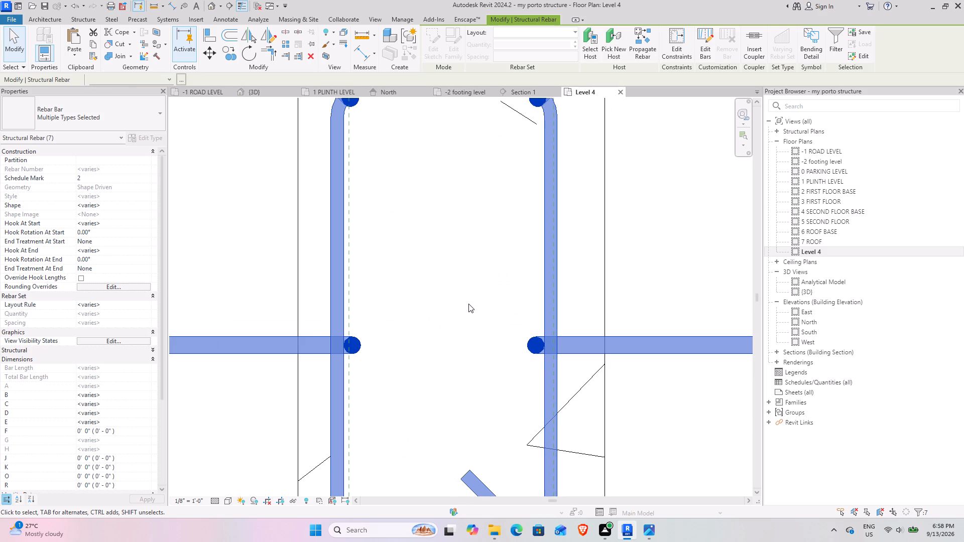
key(Right)
key(Right)
key(Right)
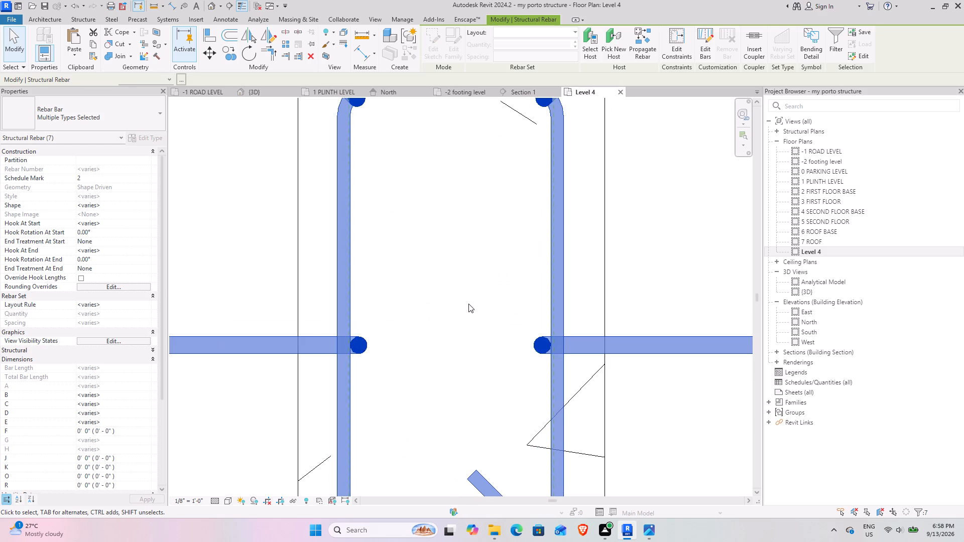
scroll(468, 304, down, 13)
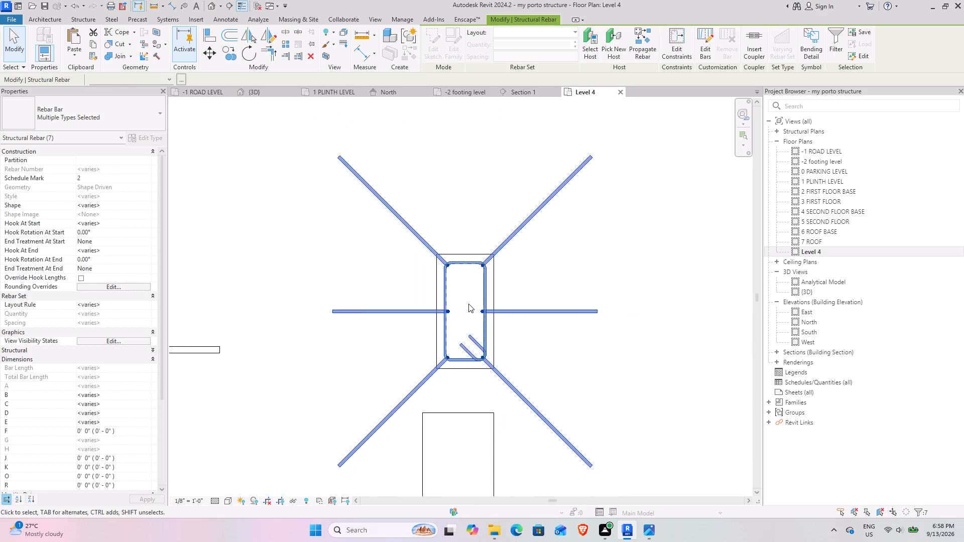
scroll(468, 304, down, 6)
scroll(487, 268, up, 10)
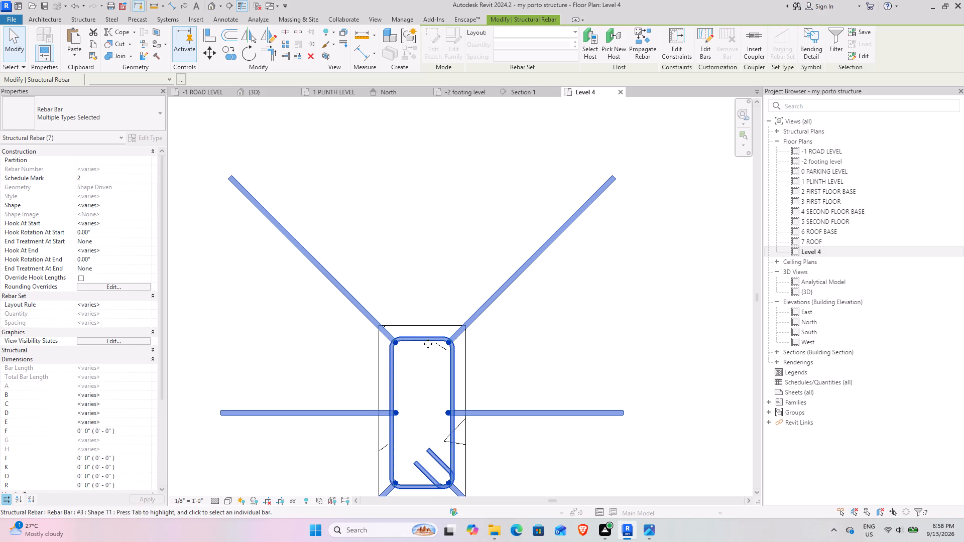
scroll(397, 239, down, 14)
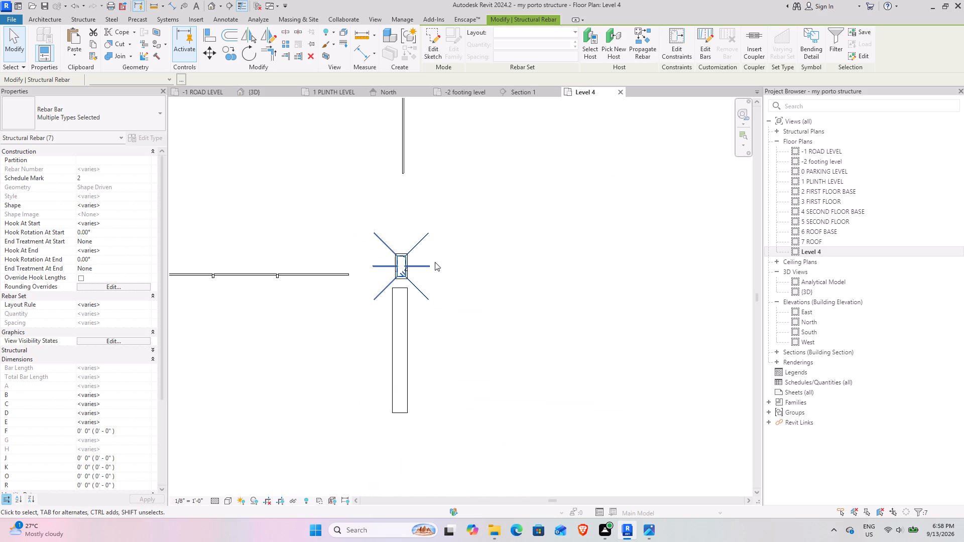
Create a copy of the southeast corner column's reinforcement rotated 90 degrees about its centre.
scroll(418, 259, up, 15)
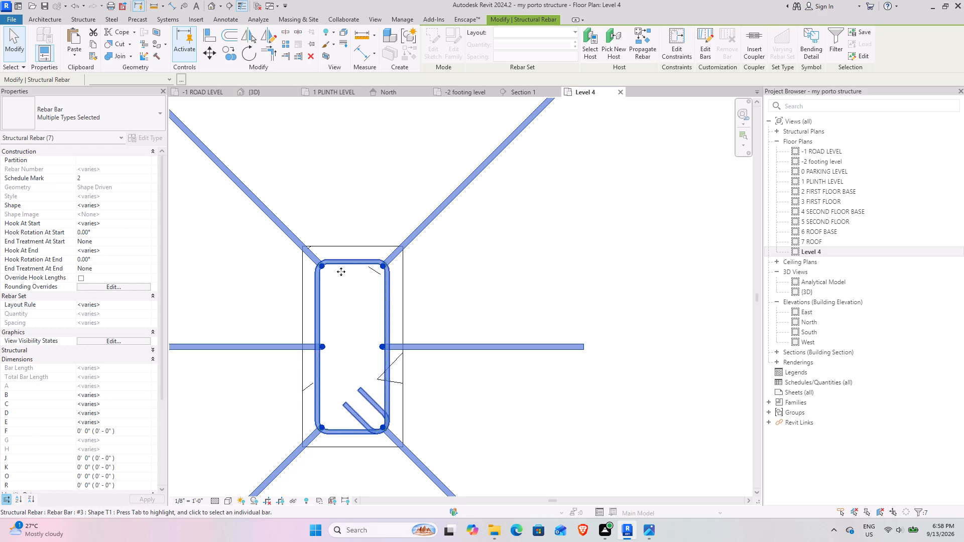
scroll(319, 269, down, 10)
middle_drag(314, 251, 434, 343)
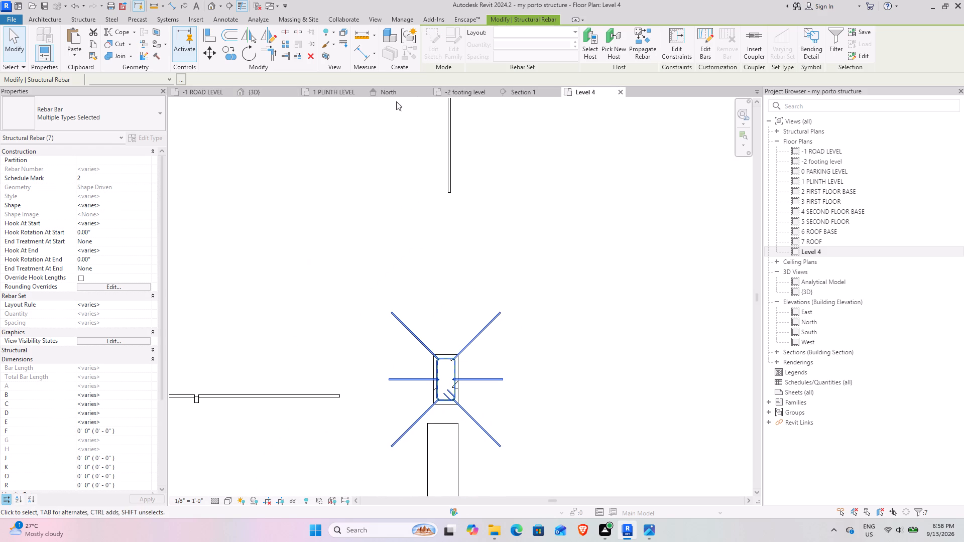
click(254, 51)
scroll(491, 386, up, 9)
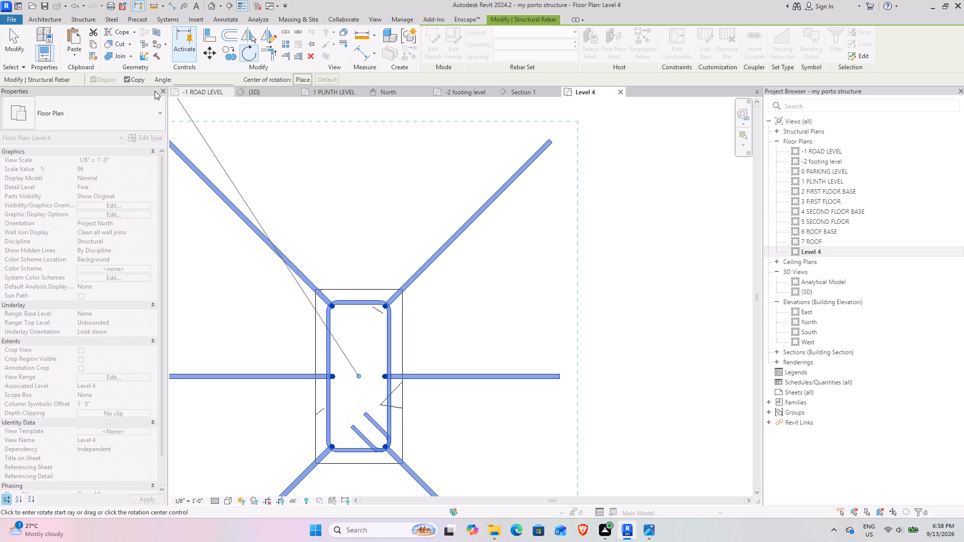
click(357, 204)
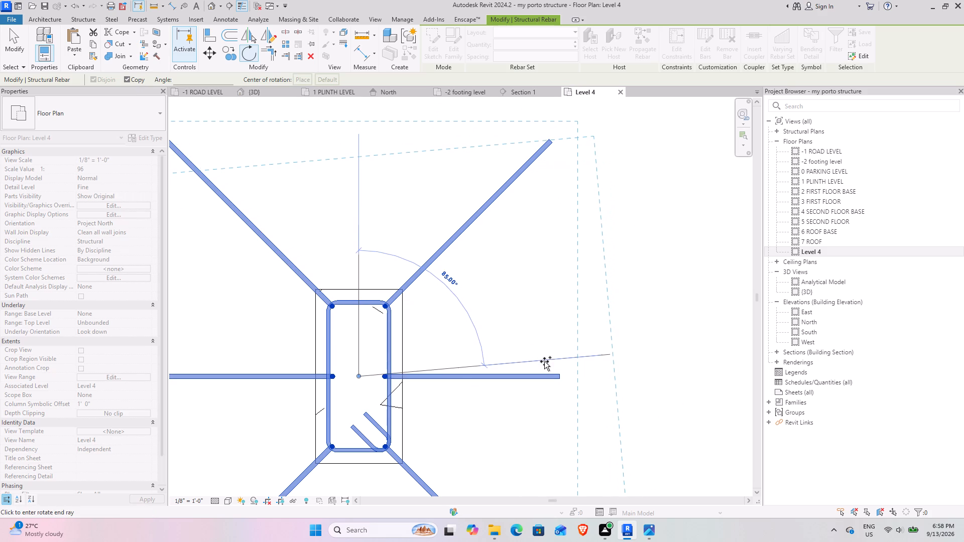
text(90)
key(Return)
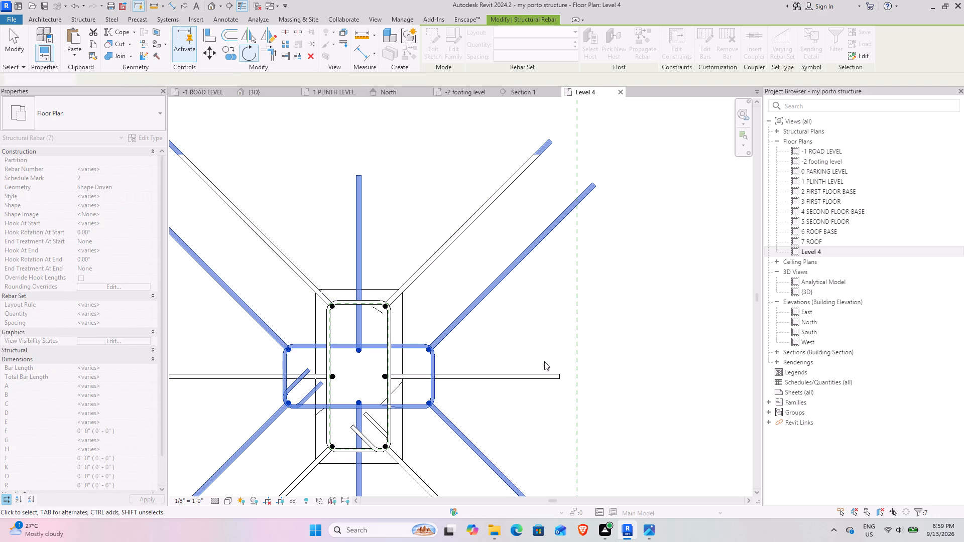
Copy the rotated reinforcement from its centre to the centre of the horizontal column at the south end of the west wall.
click(226, 54)
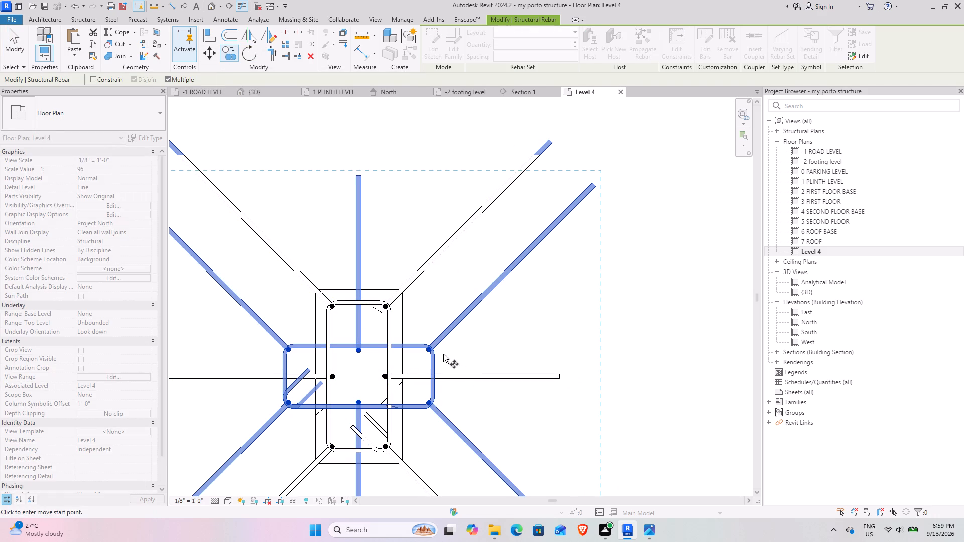
click(357, 376)
scroll(316, 359, down, 14)
middle_drag(269, 332, 632, 417)
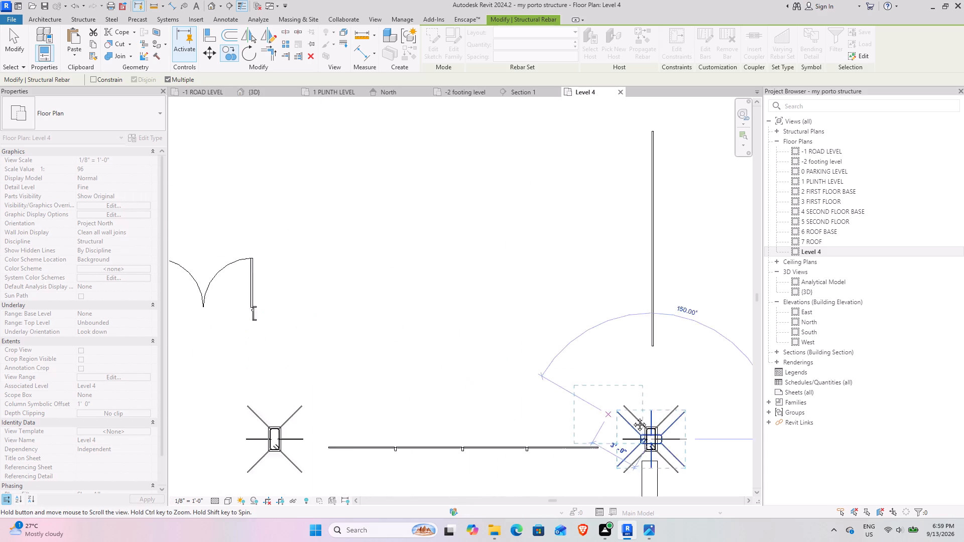
middle_drag(632, 417, 634, 417)
scroll(359, 347, down, 4)
middle_drag(297, 328, 512, 291)
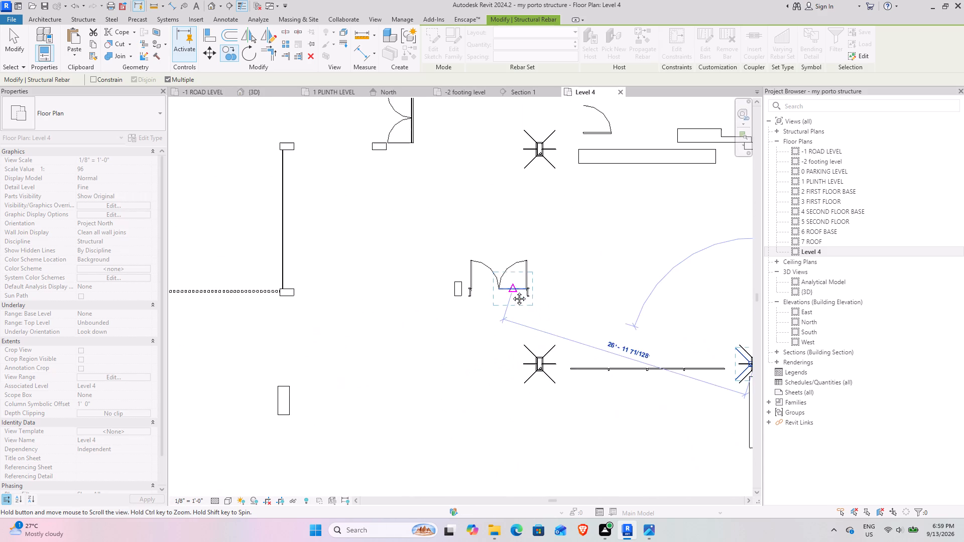
middle_drag(512, 291, 511, 291)
scroll(273, 287, up, 13)
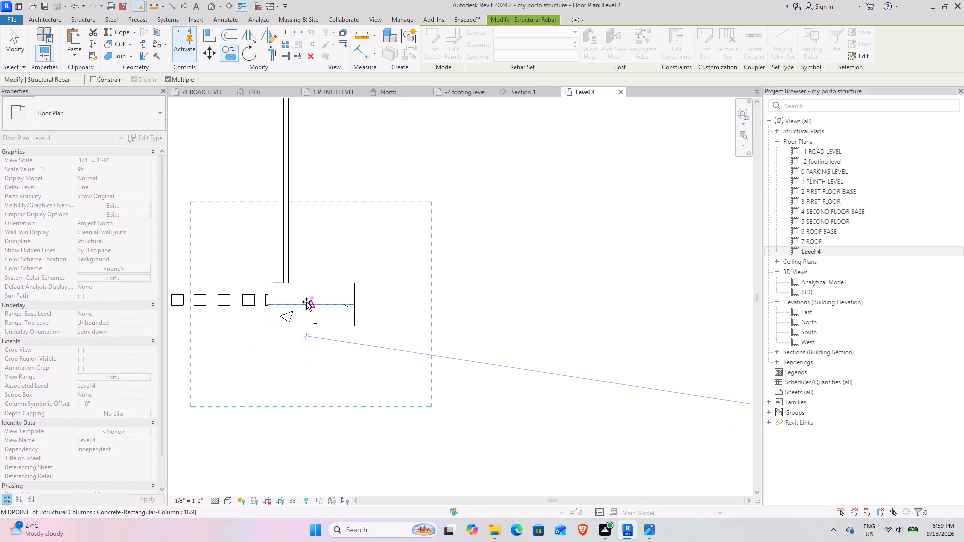
click(308, 304)
scroll(325, 312, up, 8)
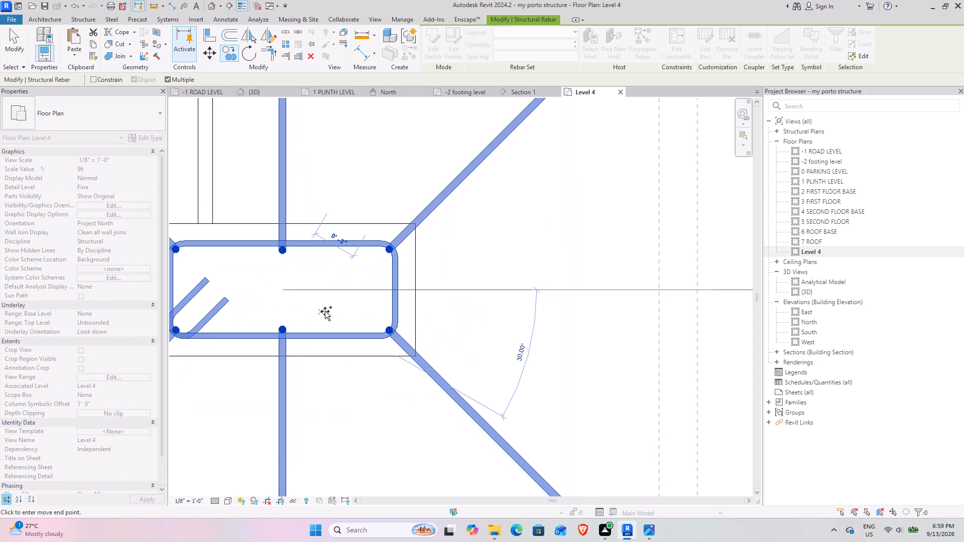
Place another rotated reinforcement copy at the centre of the horizontal column at the north end of that west wall.
scroll(325, 311, down, 5)
middle_drag(316, 325, 384, 372)
scroll(388, 278, down, 7)
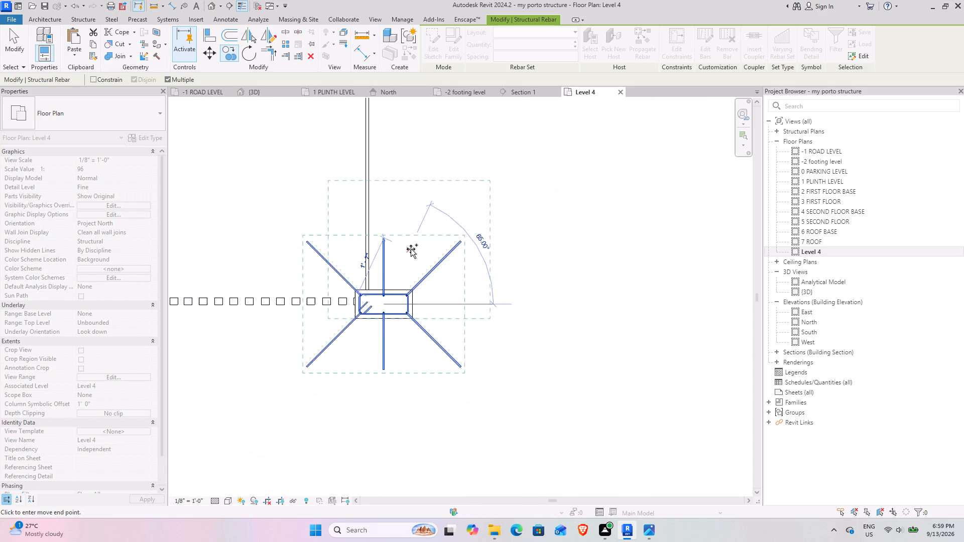
scroll(411, 249, down, 2)
scroll(415, 247, up, 1)
middle_drag(415, 247, 329, 433)
scroll(429, 239, down, 8)
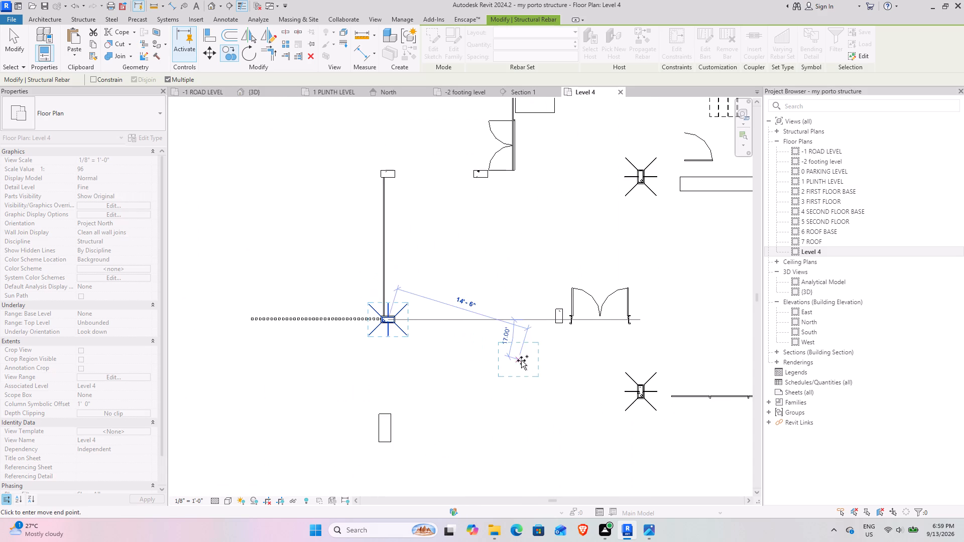
middle_drag(520, 360, 450, 407)
middle_drag(405, 238, 396, 375)
scroll(291, 355, up, 6)
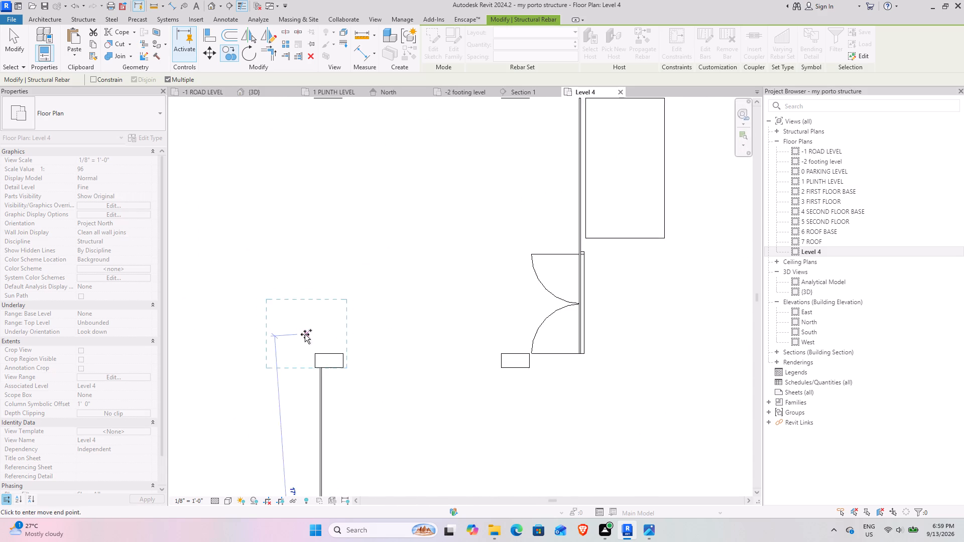
scroll(305, 334, up, 8)
click(354, 402)
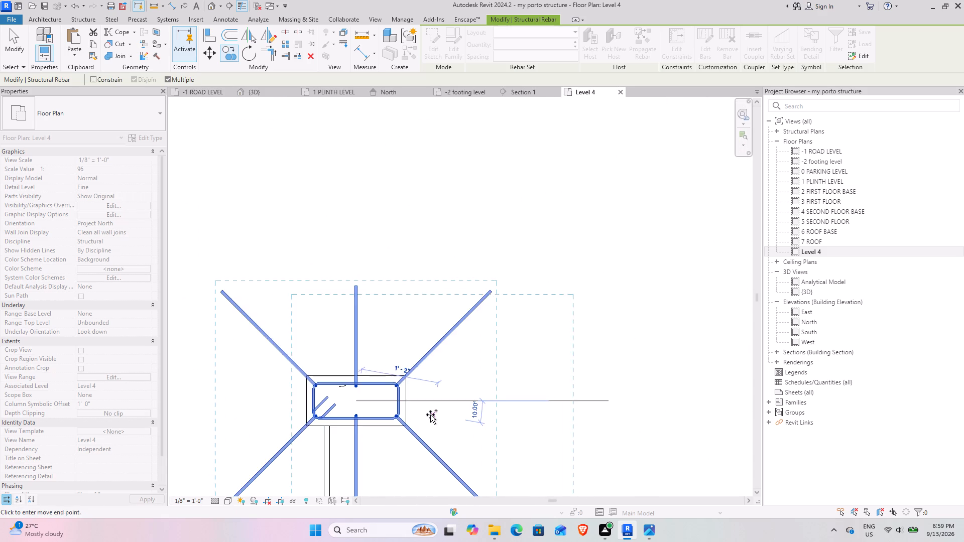
Place a rotated reinforcement copy at the centre of the horizontal column directly east, beside the double door.
scroll(430, 415, down, 4)
middle_drag(510, 425, 276, 318)
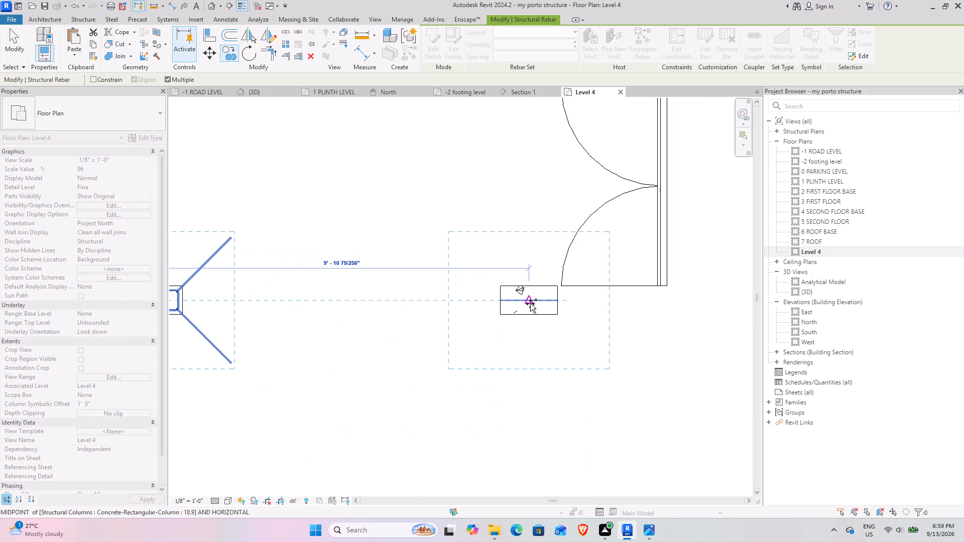
click(530, 304)
Place a rotated reinforcement copy at the centre of the horizontal column southeast of the staircase, below the stepped rectangle.
scroll(565, 318, down, 8)
middle_drag(613, 340, 202, 398)
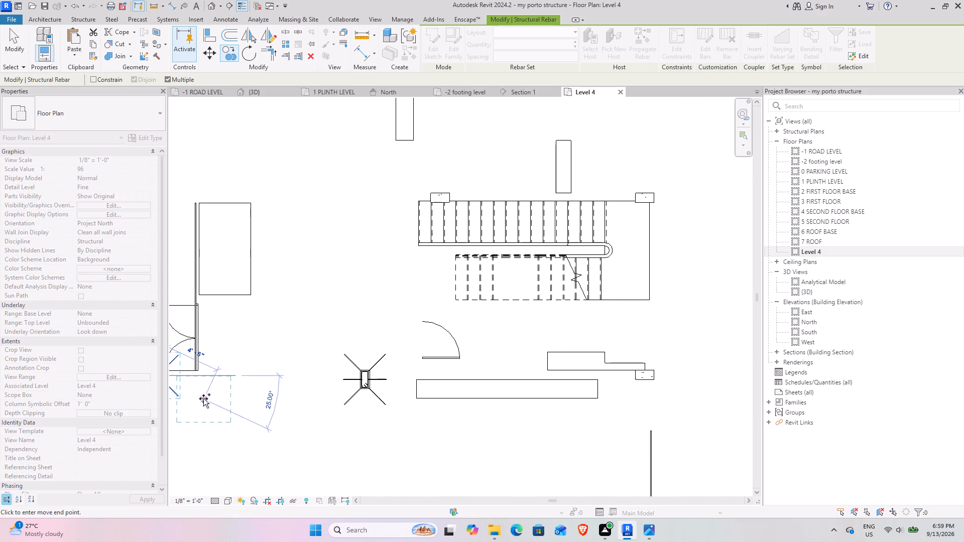
scroll(645, 374, up, 2)
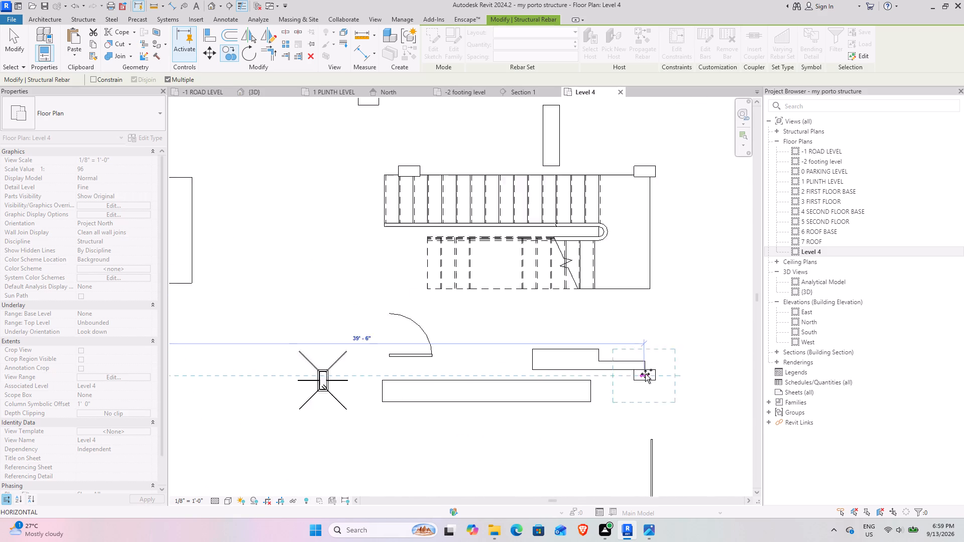
scroll(645, 374, up, 8)
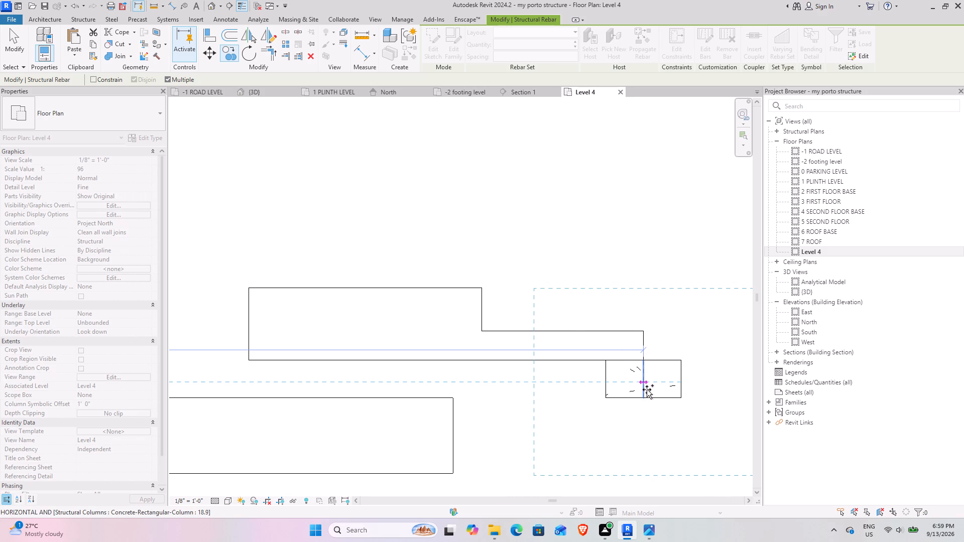
click(647, 389)
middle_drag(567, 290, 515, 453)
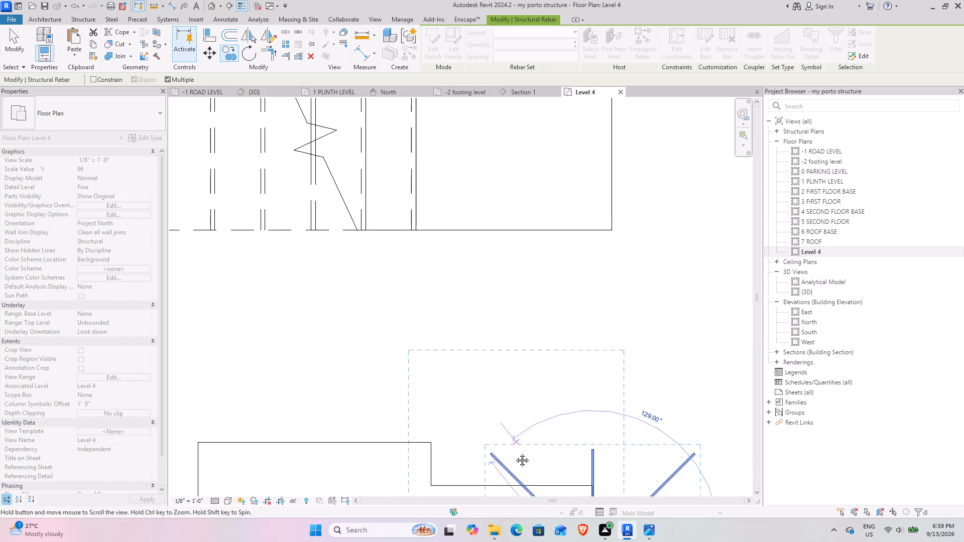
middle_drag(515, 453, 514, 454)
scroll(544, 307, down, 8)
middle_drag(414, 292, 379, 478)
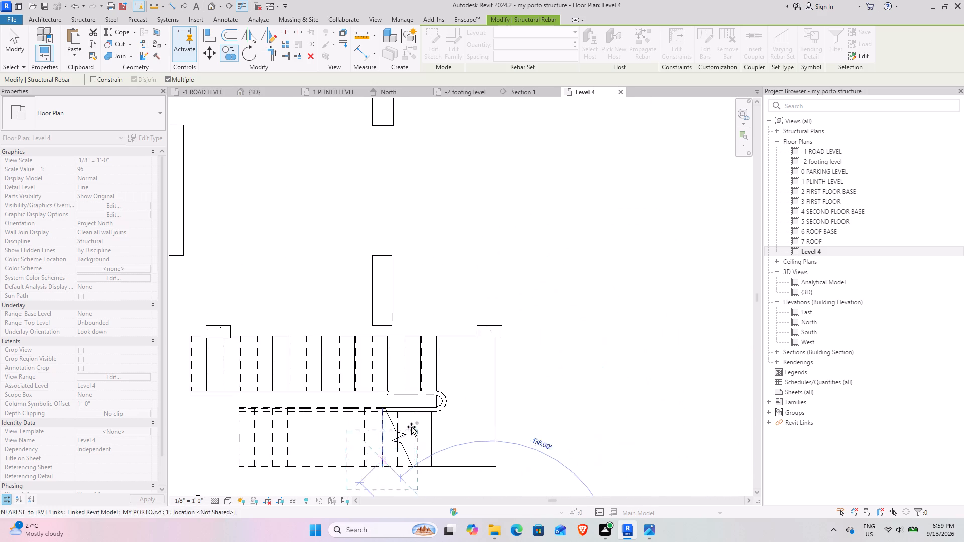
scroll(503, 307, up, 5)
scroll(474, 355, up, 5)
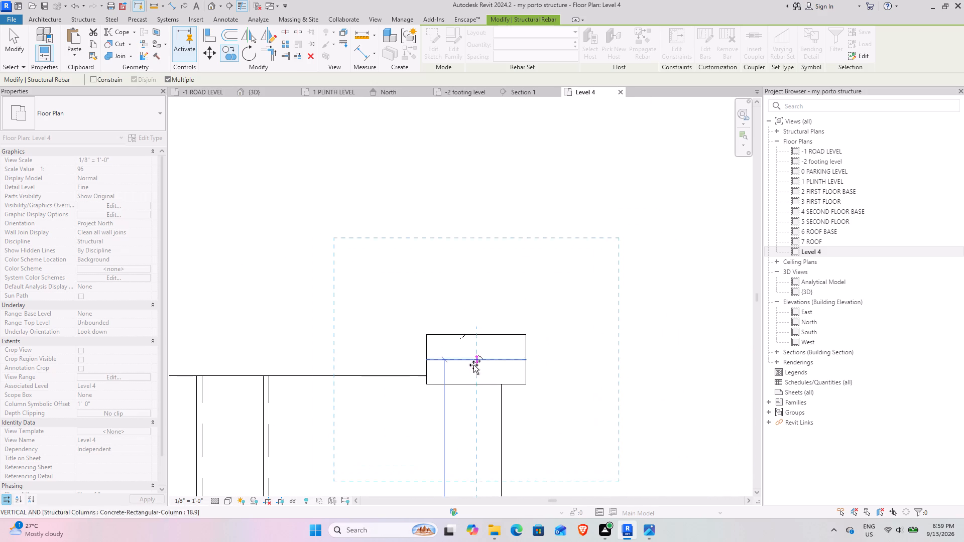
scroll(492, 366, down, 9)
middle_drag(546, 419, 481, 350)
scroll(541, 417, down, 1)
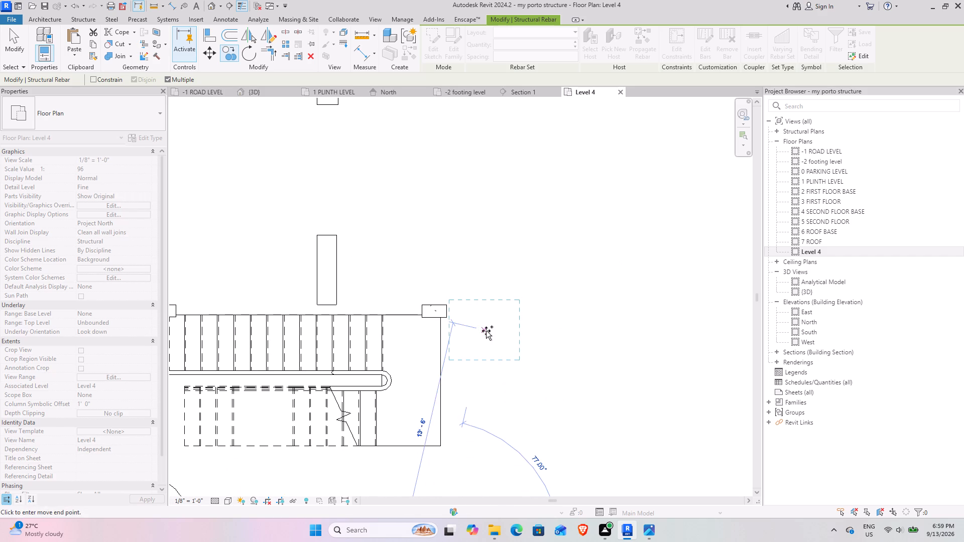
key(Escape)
Nudge the copied reinforcement vertically to centre it within the horizontal column southeast of the staircase.
middle_drag(478, 426, 391, 220)
scroll(325, 330, up, 3)
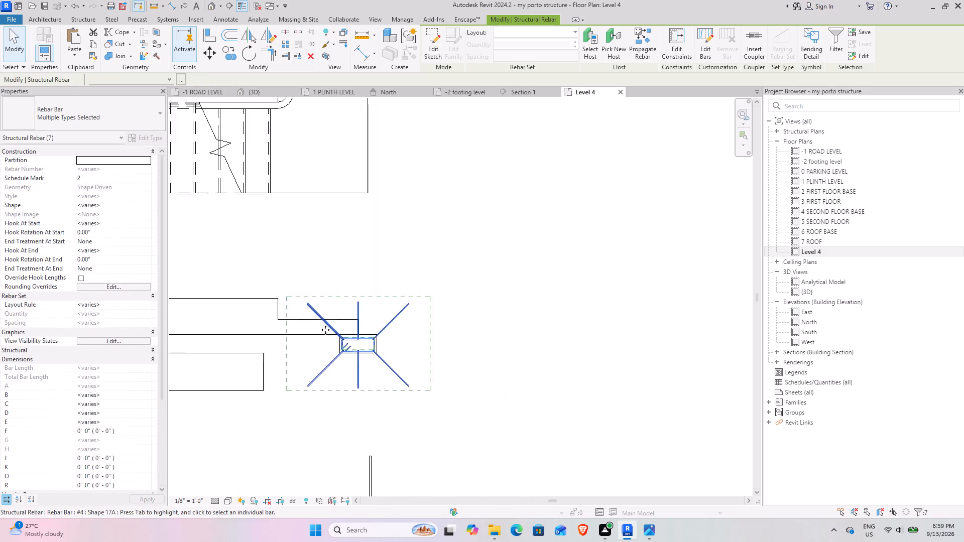
scroll(325, 330, up, 6)
key(Up)
key(Up)
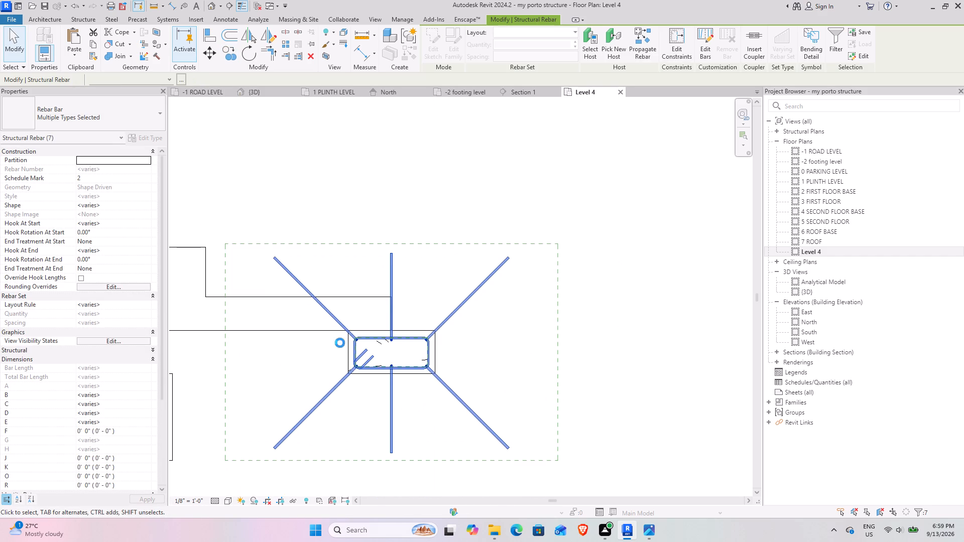
key(Down)
scroll(421, 375, up, 3)
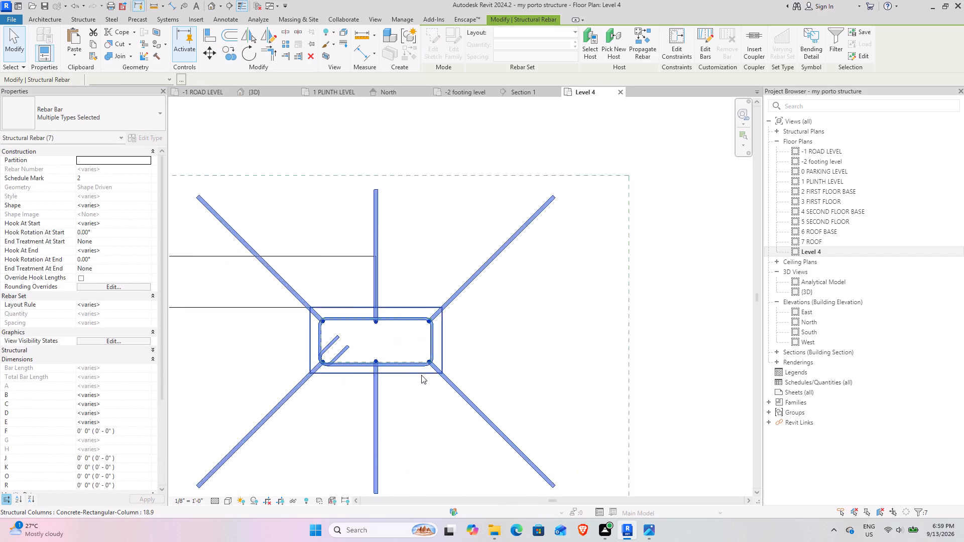
scroll(421, 375, up, 7)
key(Up)
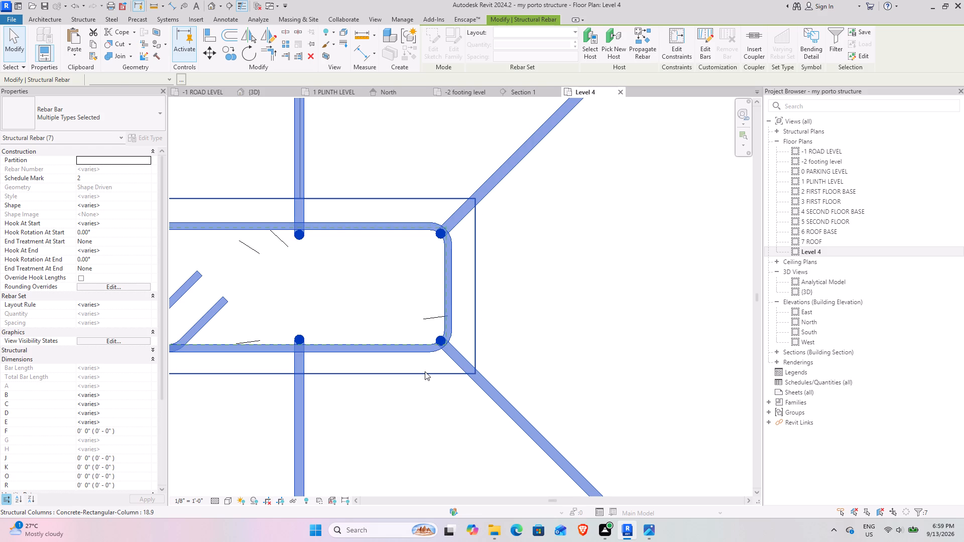
key(Up)
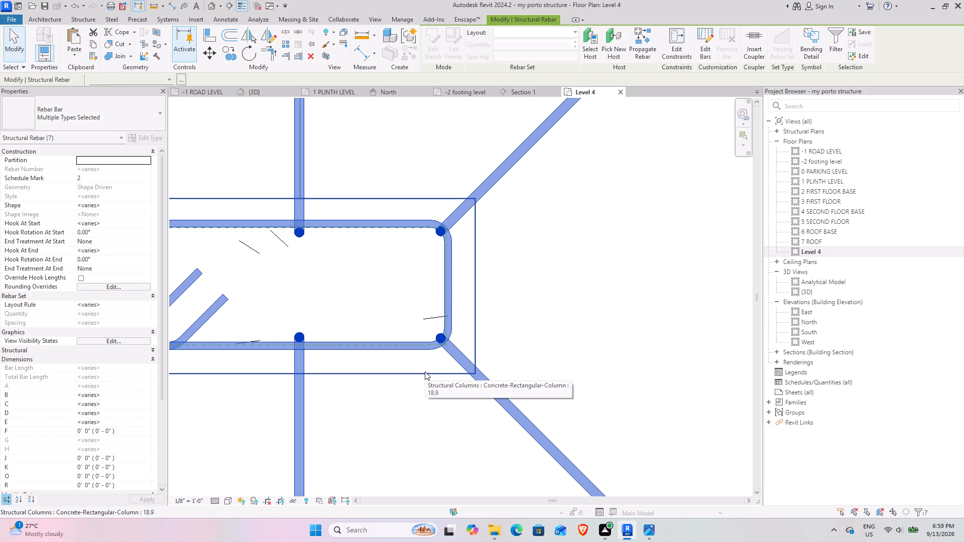
Copy this reinforcement from its column's northeast corner to the matching corner of the column at the staircase's northeast end.
scroll(414, 355, down, 9)
click(224, 53)
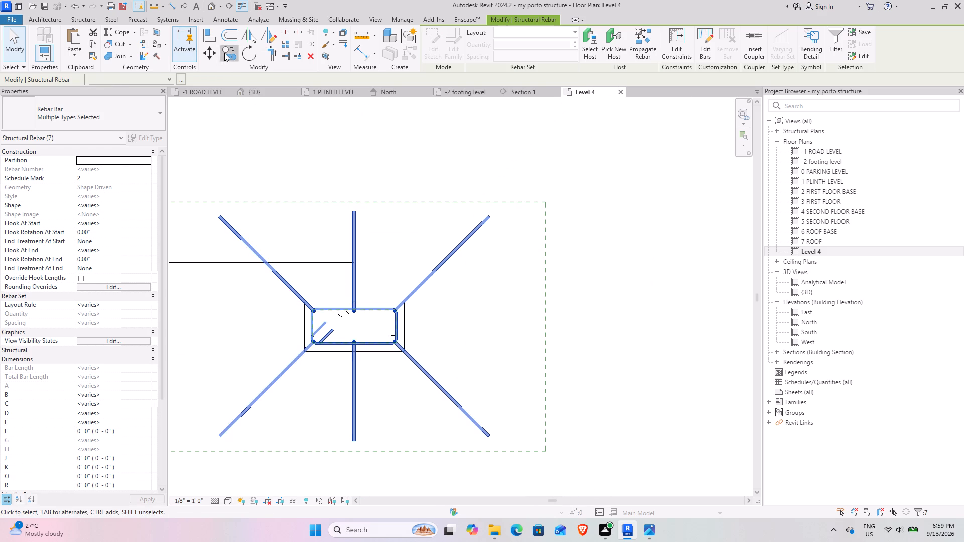
scroll(302, 228, up, 4)
scroll(351, 280, up, 4)
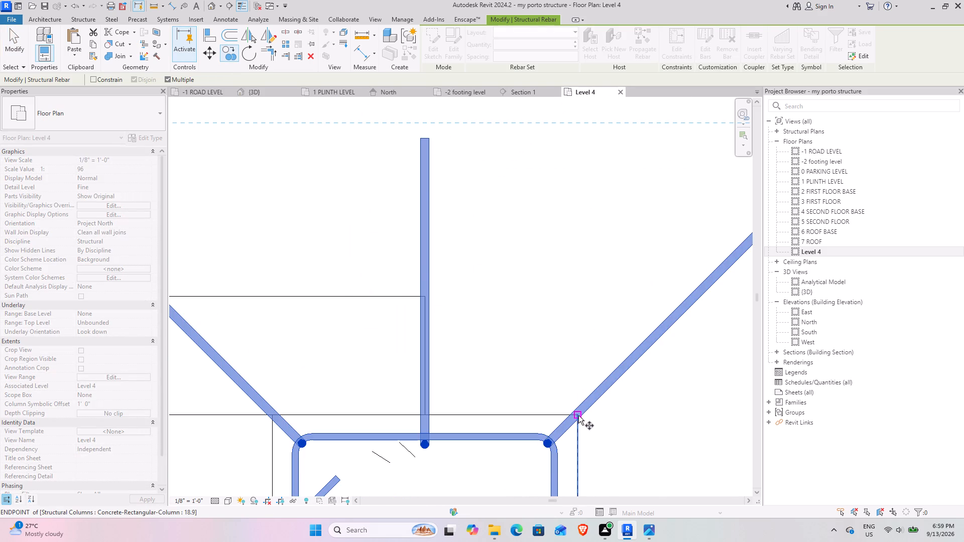
click(578, 416)
scroll(460, 237, down, 11)
middle_drag(439, 170, 395, 523)
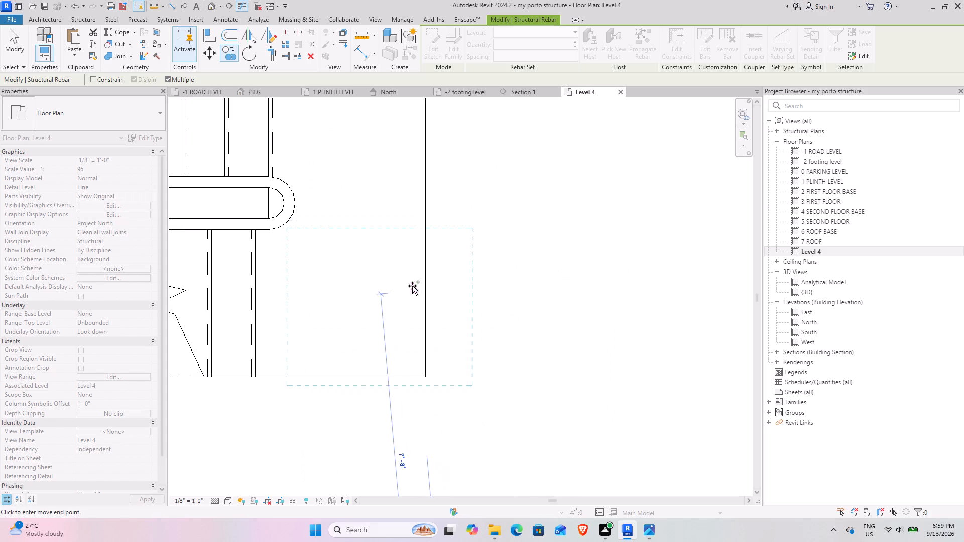
scroll(412, 294, down, 8)
middle_drag(408, 244, 388, 375)
scroll(386, 338, up, 4)
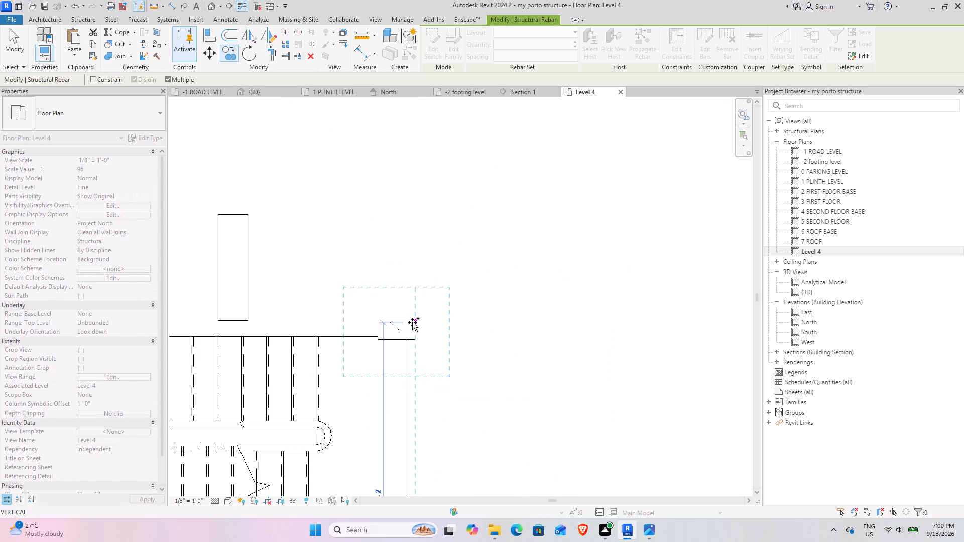
scroll(414, 321, up, 13)
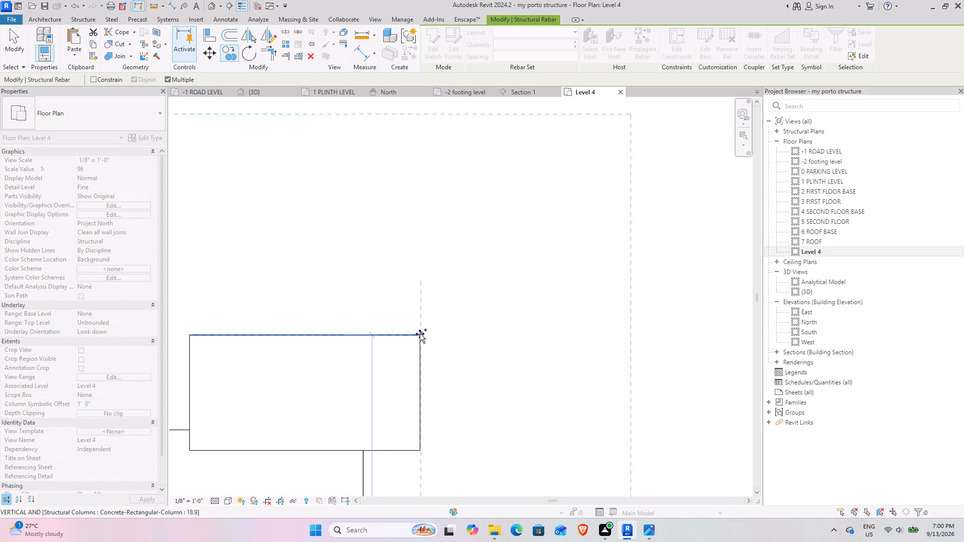
scroll(420, 334, up, 3)
click(420, 333)
Place another reinforcement copy at the northeast corner of the horizontal column at the staircase's northwest end.
scroll(295, 292, down, 9)
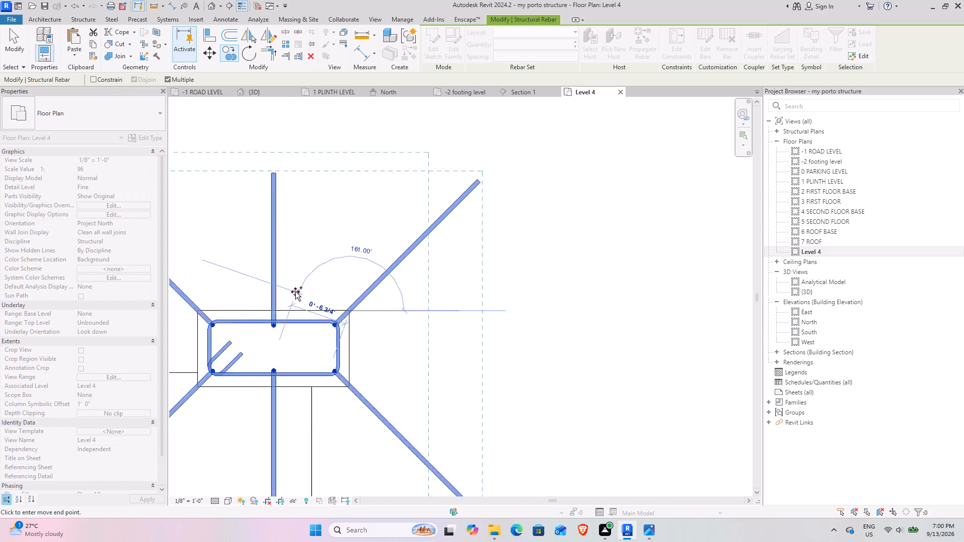
scroll(295, 292, down, 1)
middle_drag(284, 299, 745, 316)
scroll(414, 325, down, 5)
middle_drag(328, 319, 711, 390)
scroll(566, 381, down, 5)
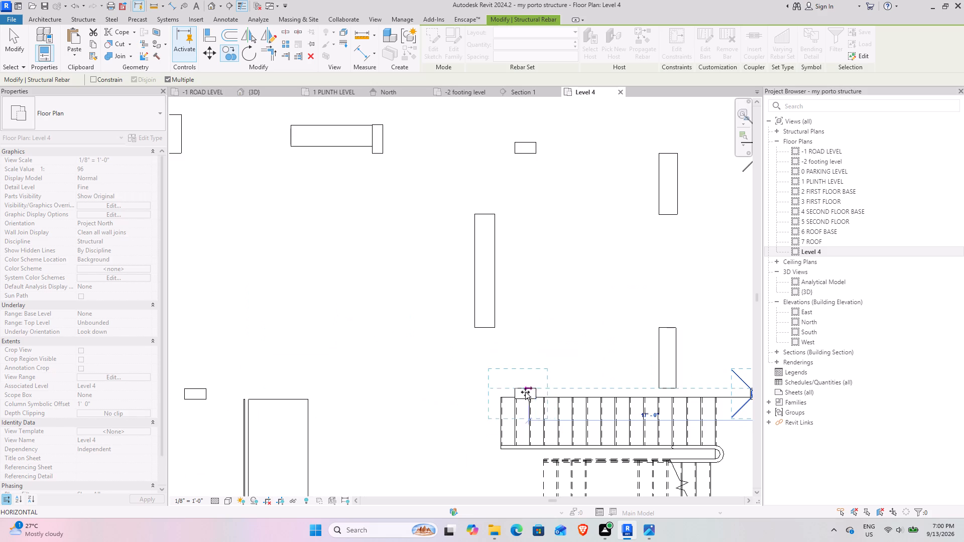
scroll(546, 391, up, 15)
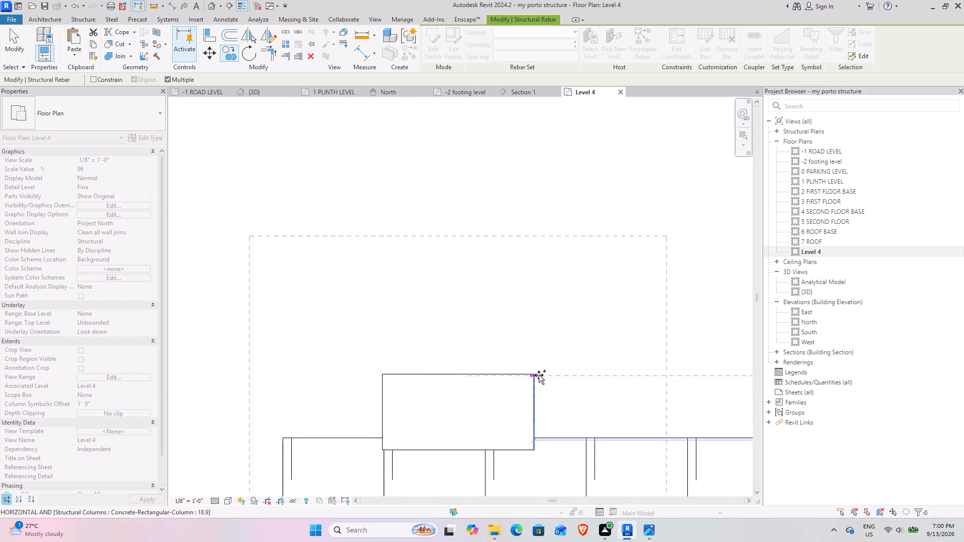
scroll(539, 375, up, 3)
click(539, 375)
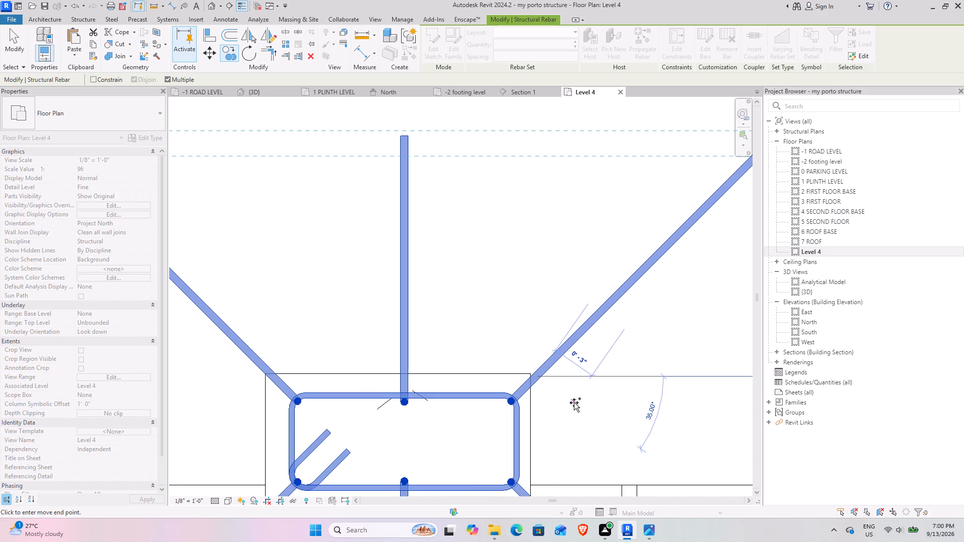
Place a reinforcement copy at the northeast corner of the horizontal column farther west, beyond the large upright rectangle.
scroll(505, 376, down, 15)
middle_drag(370, 371, 835, 362)
scroll(477, 369, up, 7)
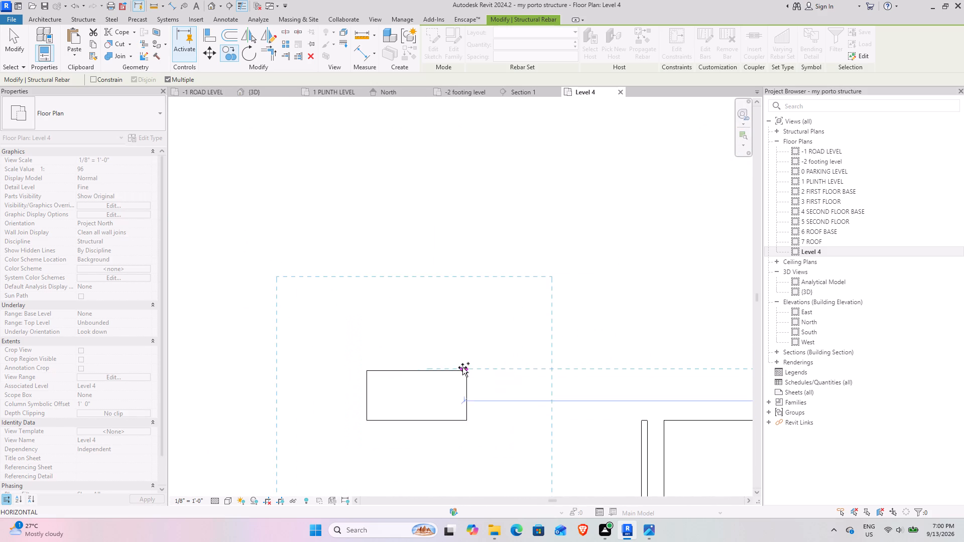
scroll(462, 367, up, 7)
click(472, 378)
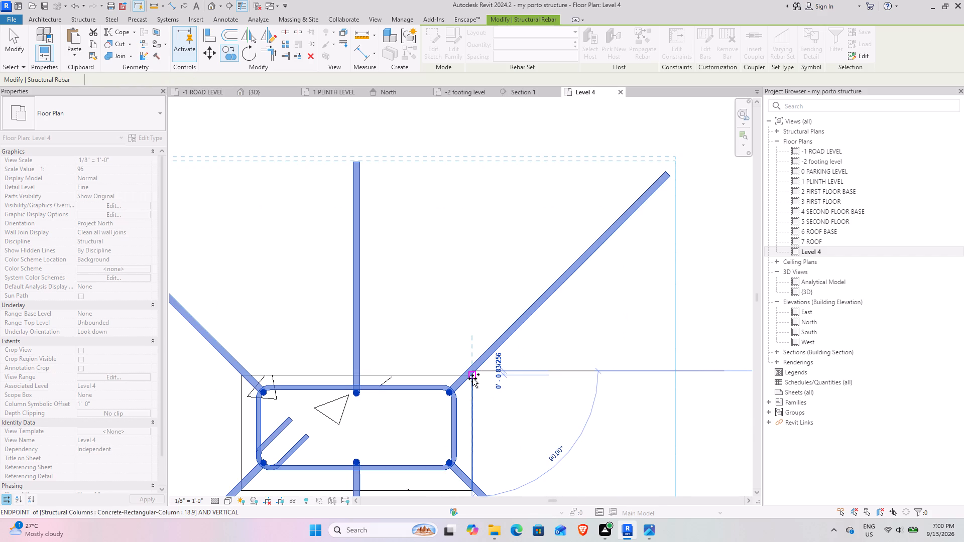
Place a final reinforcement copy at the northeast corner of the westernmost column in this row, below the thin vertical wall.
scroll(472, 378, down, 10)
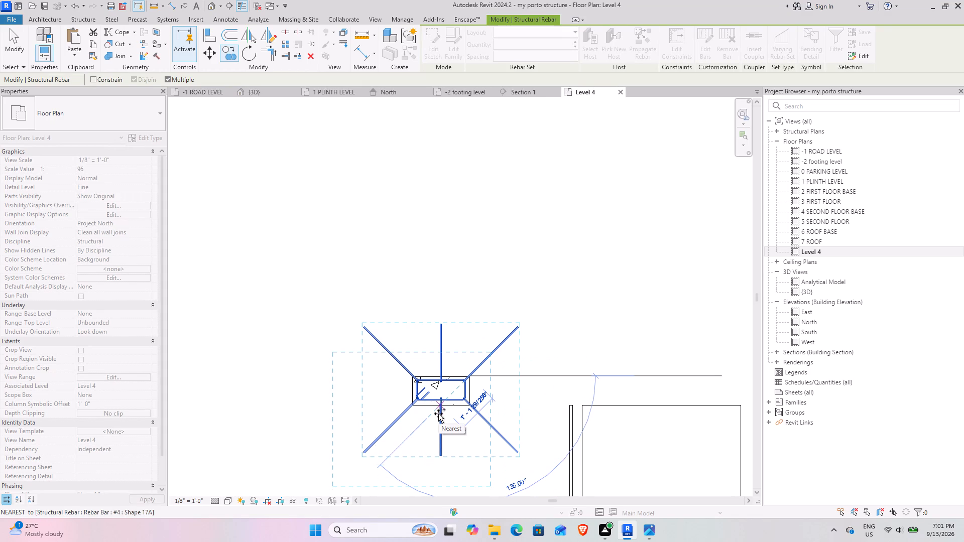
scroll(426, 365, down, 5)
middle_drag(384, 366, 558, 332)
scroll(381, 322, up, 10)
scroll(509, 362, up, 5)
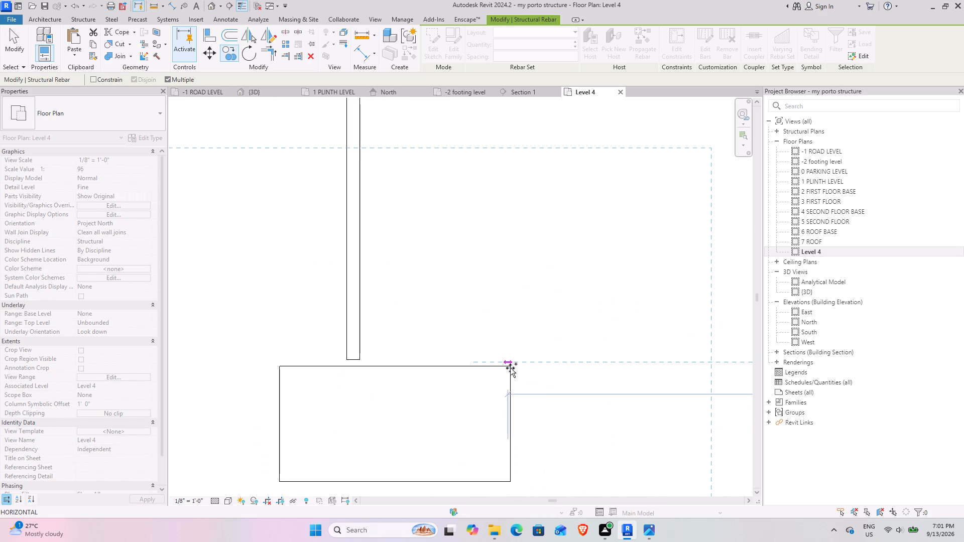
click(512, 380)
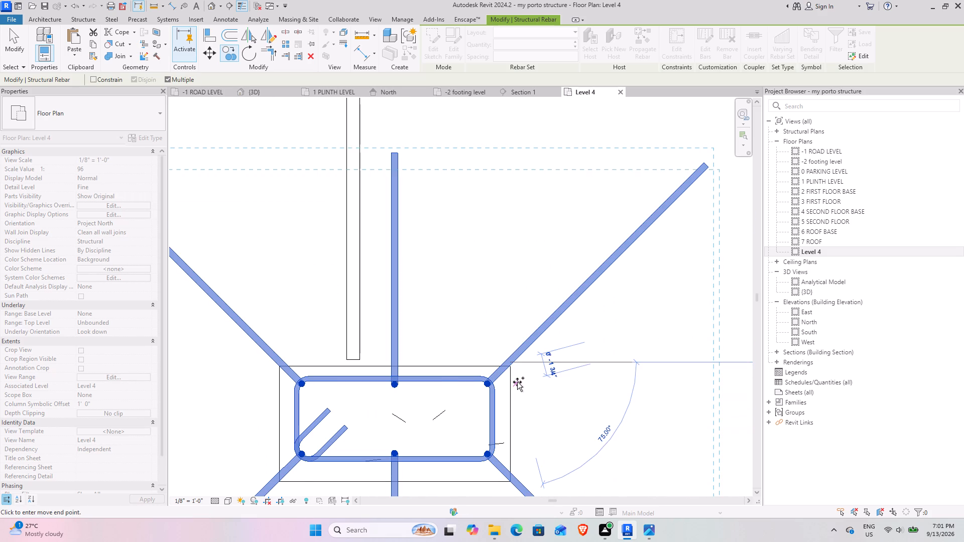
scroll(517, 382, down, 5)
middle_drag(576, 335, 542, 389)
scroll(500, 314, down, 6)
middle_drag(541, 267, 448, 229)
key(Escape)
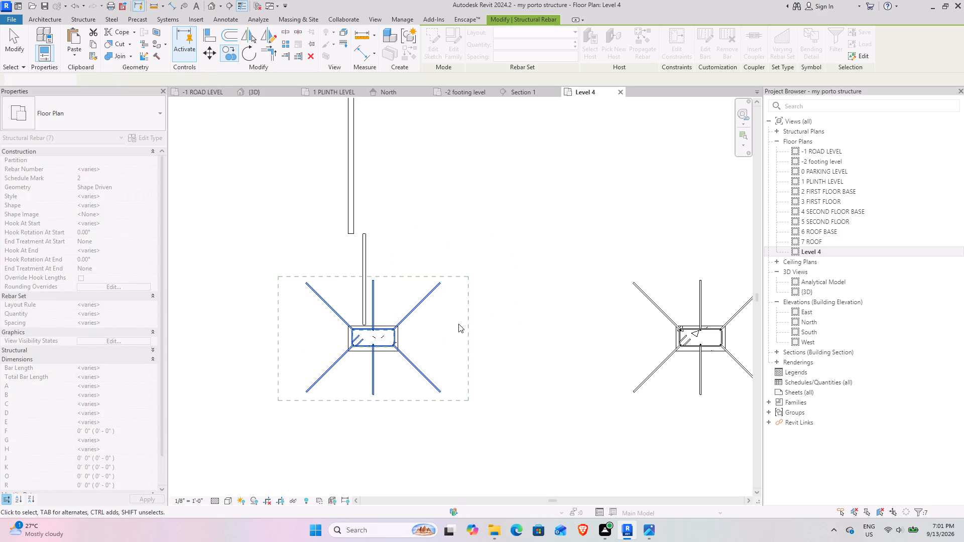
Nudge the westernmost column's reinforcement upward to even out its top and bottom cover inside the column.
key(Down)
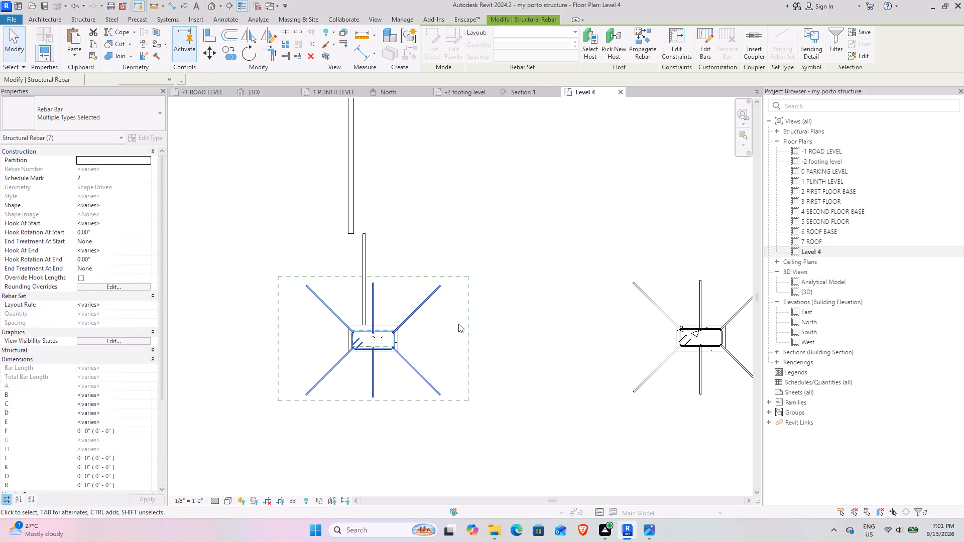
scroll(427, 352, up, 10)
middle_drag(509, 363, 670, 341)
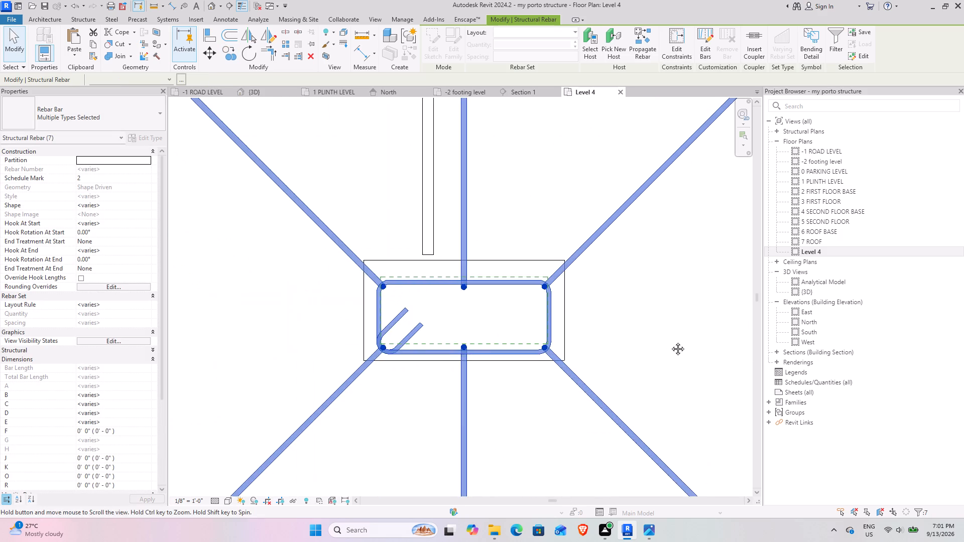
middle_drag(670, 341, 671, 341)
scroll(543, 289, up, 4)
key(Up)
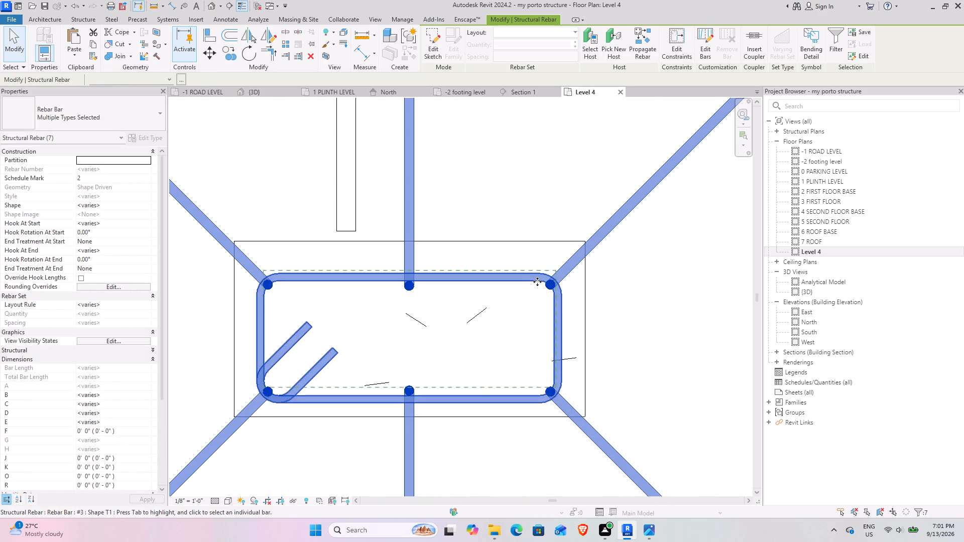
key(Up)
key(Up)
key(Up)
key(Up)
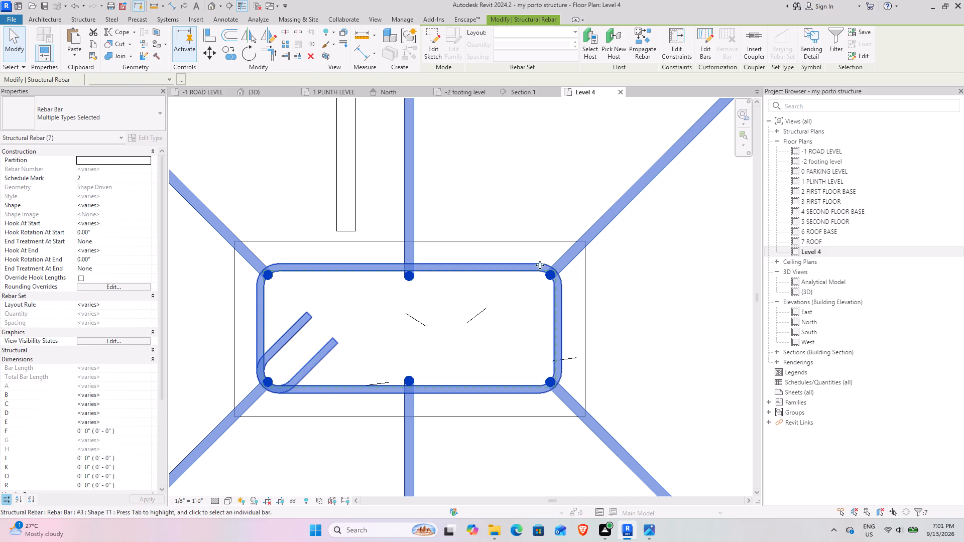
Select the reinforcement of the adjacent column to the east, excluding the column itself, and nudge it downward towards the centre.
scroll(500, 301, down, 10)
middle_drag(693, 327, 155, 317)
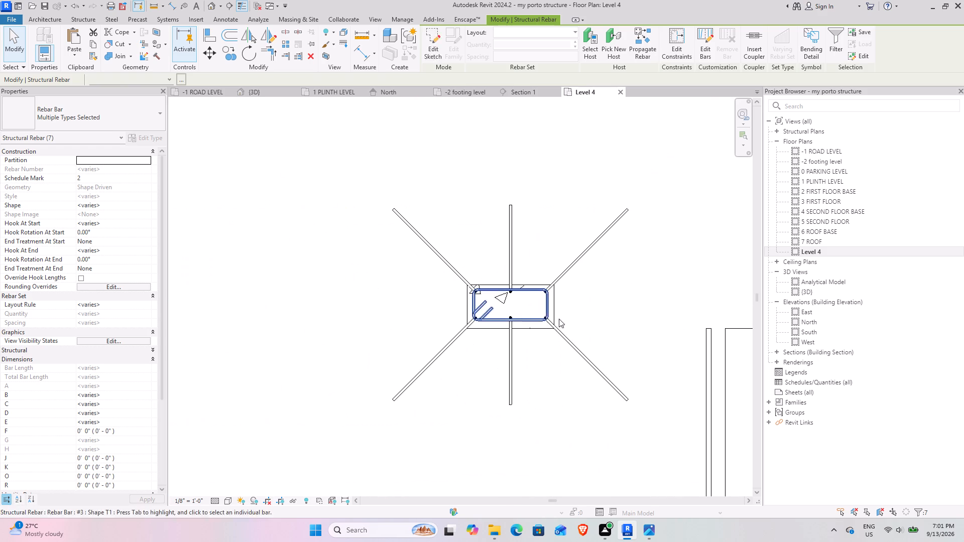
drag(372, 175, 683, 448)
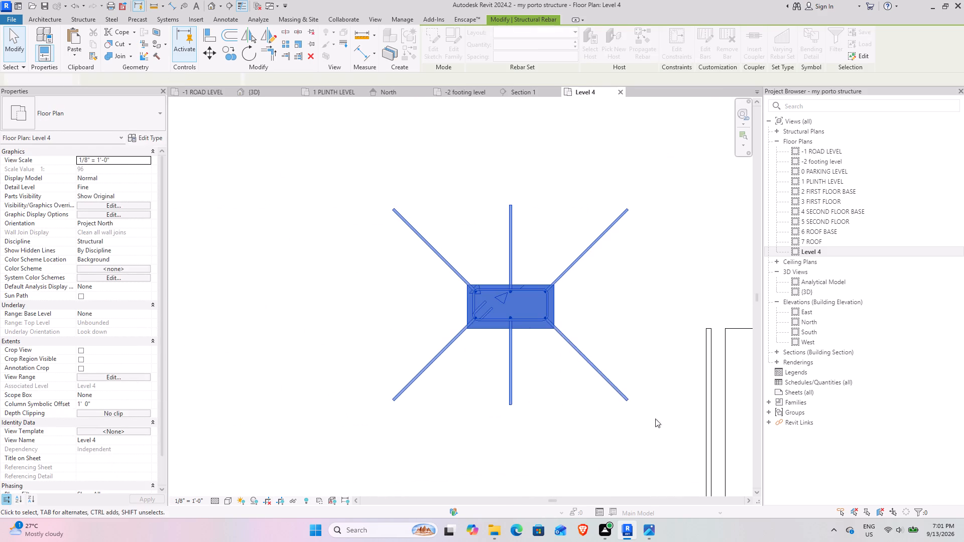
shift+click(536, 328)
scroll(505, 301, up, 9)
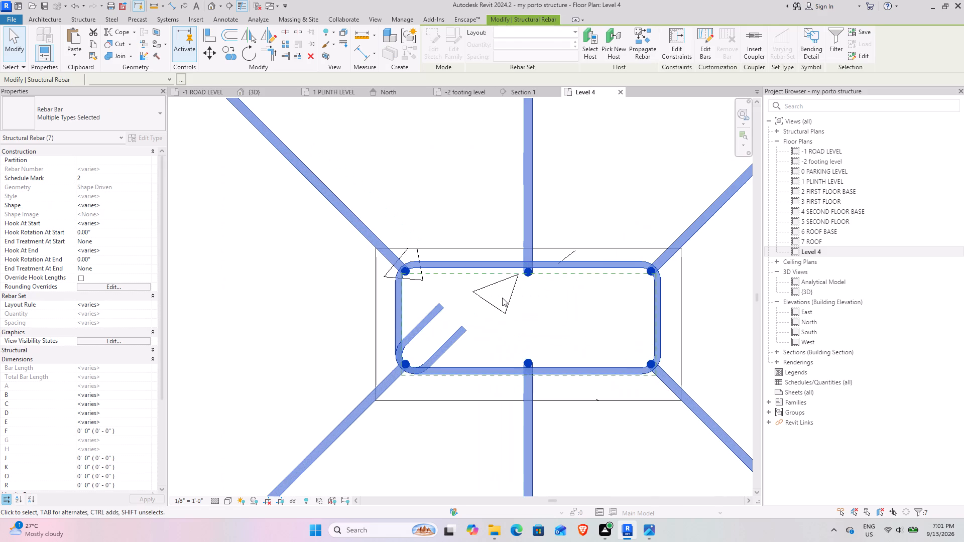
scroll(499, 289, up, 4)
key(Down)
key(Down)
key(Down)
key(Down)
key(Down)
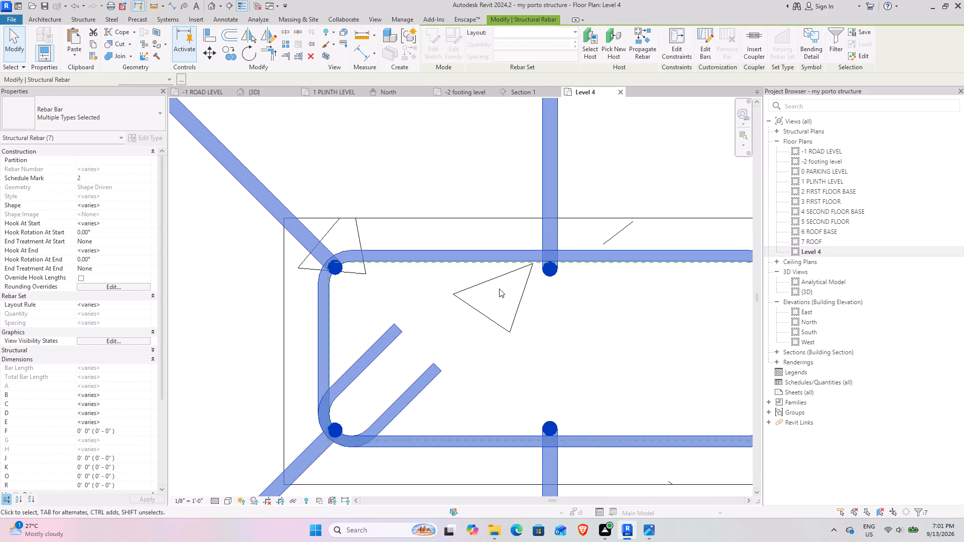
Nudge the selected column reinforcement one more increment downward towards the column's centre.
key(Down)
Examine how the reinforcement sits in the horizontal columns farther east, at both ends of the staircase.
scroll(499, 288, down, 14)
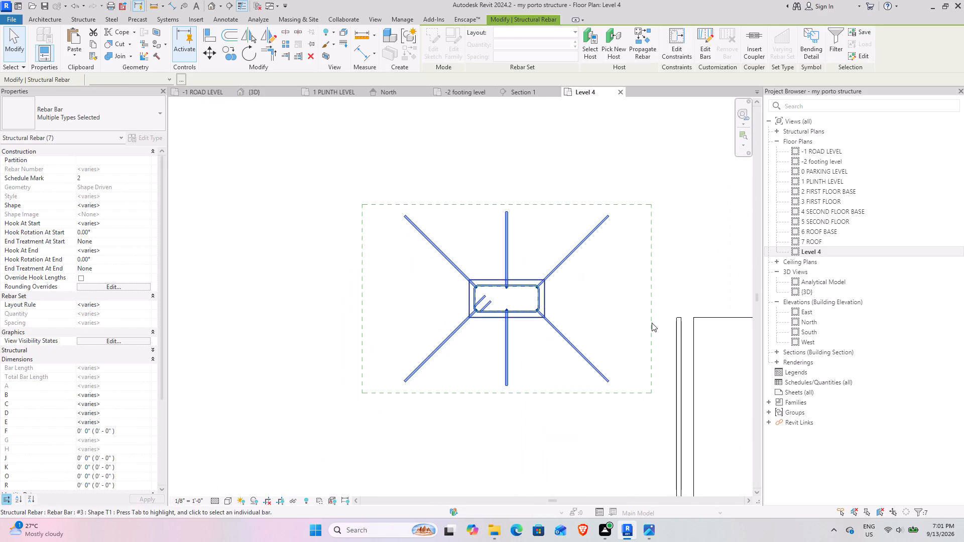
middle_drag(651, 323, 244, 324)
middle_drag(310, 309, 521, 312)
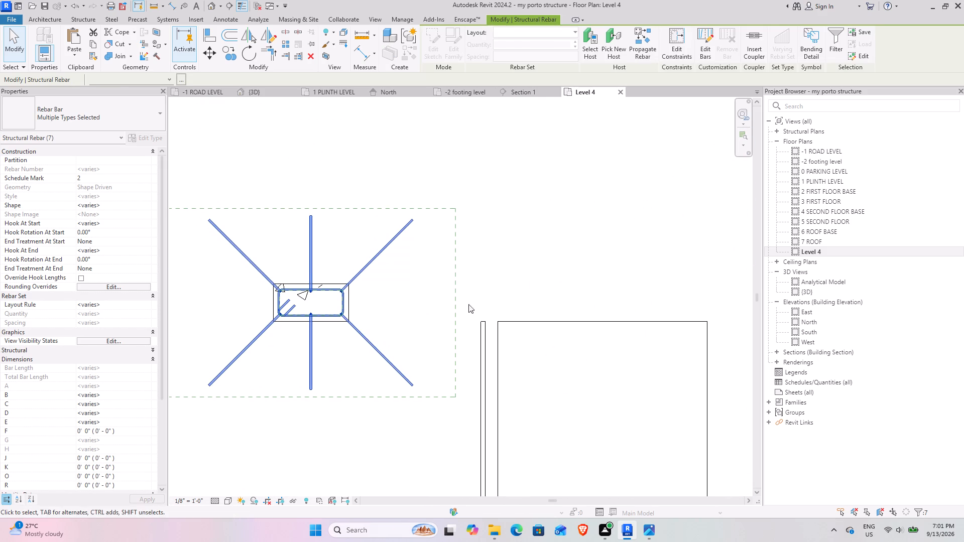
scroll(317, 305, up, 4)
scroll(468, 308, down, 5)
middle_drag(526, 314, 184, 314)
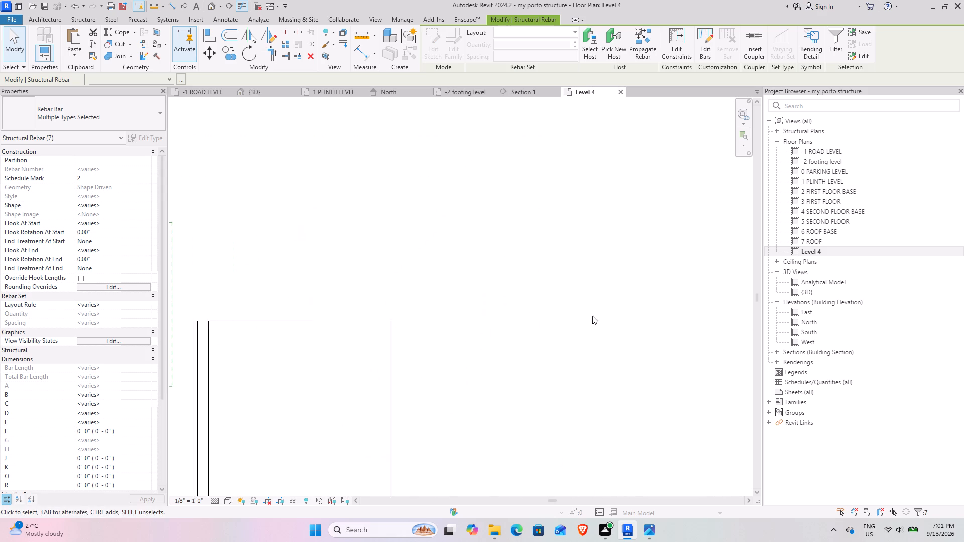
middle_drag(593, 315, 223, 314)
scroll(506, 308, down, 5)
middle_drag(523, 313, 314, 313)
scroll(409, 290, up, 6)
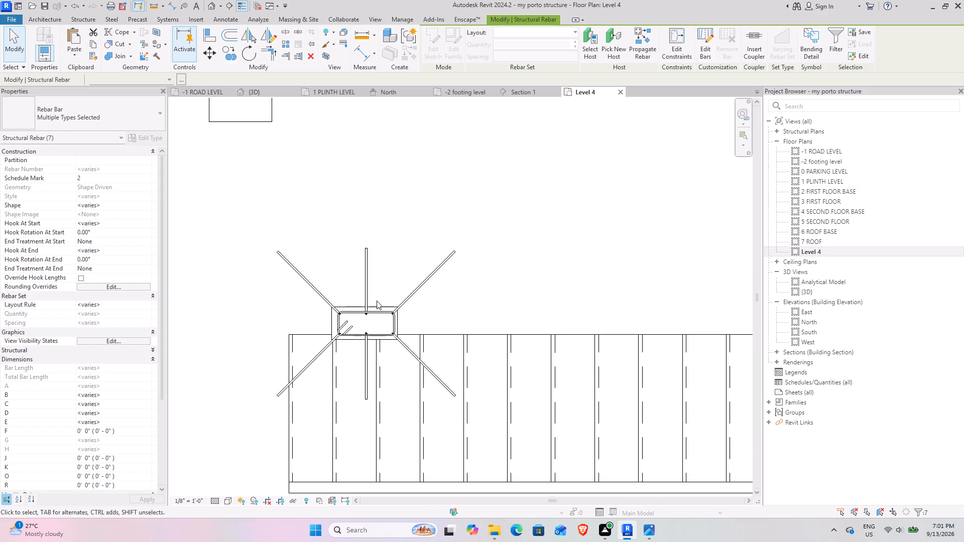
scroll(377, 301, up, 9)
scroll(418, 243, down, 11)
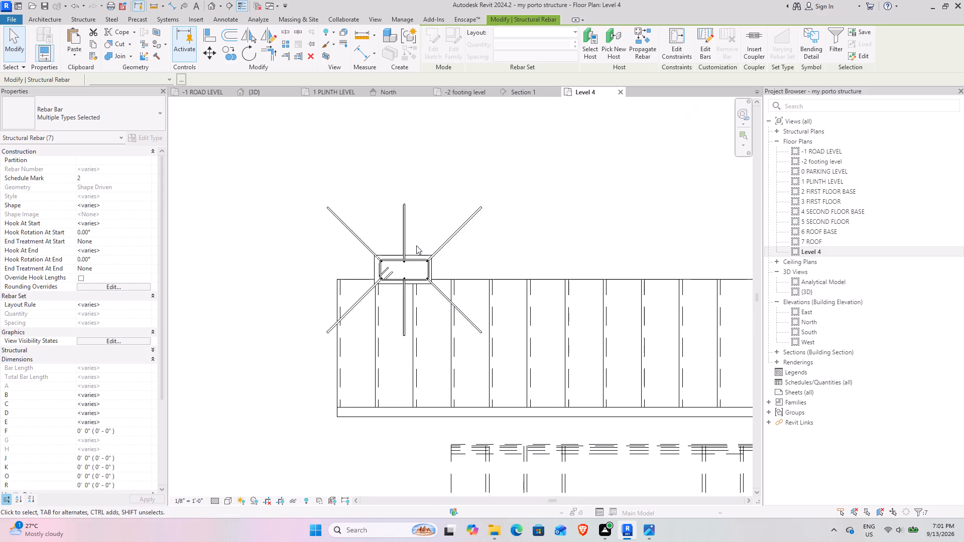
middle_drag(466, 242, 202, 298)
middle_drag(450, 301, 194, 309)
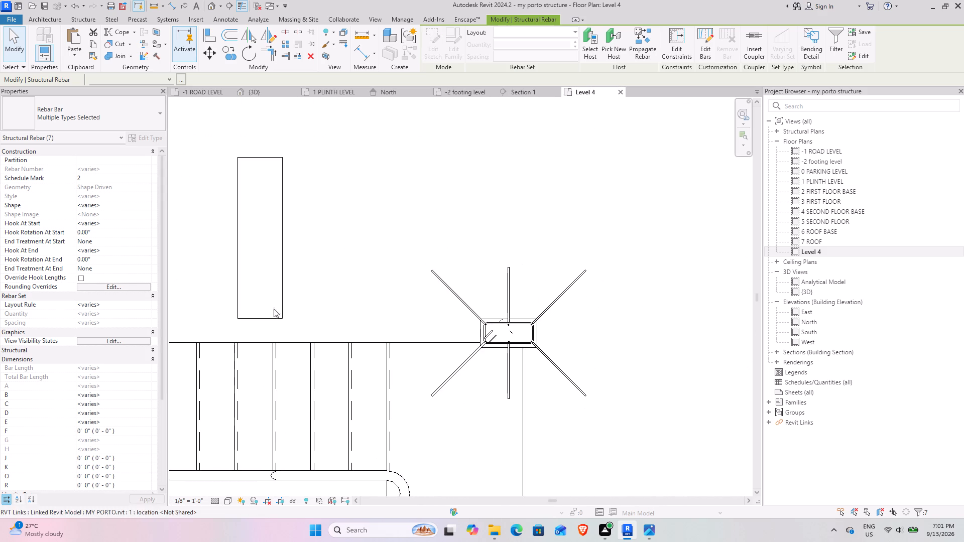
middle_drag(304, 309, 735, 248)
middle_drag(410, 252, 551, 243)
scroll(425, 266, up, 10)
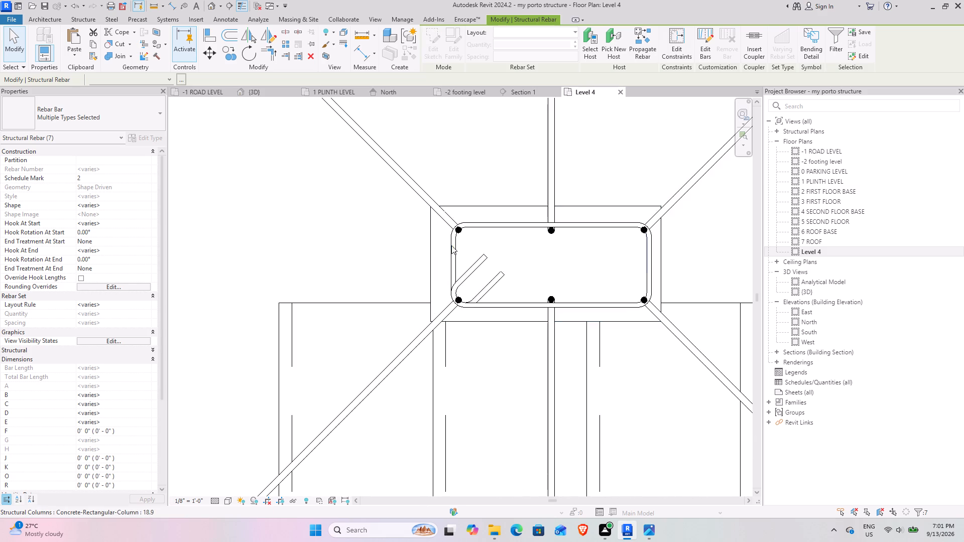
Select the reinforcement of the column at the staircase's west end, excluding the column itself, and nudge it west and up to centre it.
middle_drag(532, 244, 364, 251)
scroll(361, 250, down, 10)
drag(250, 163, 388, 245)
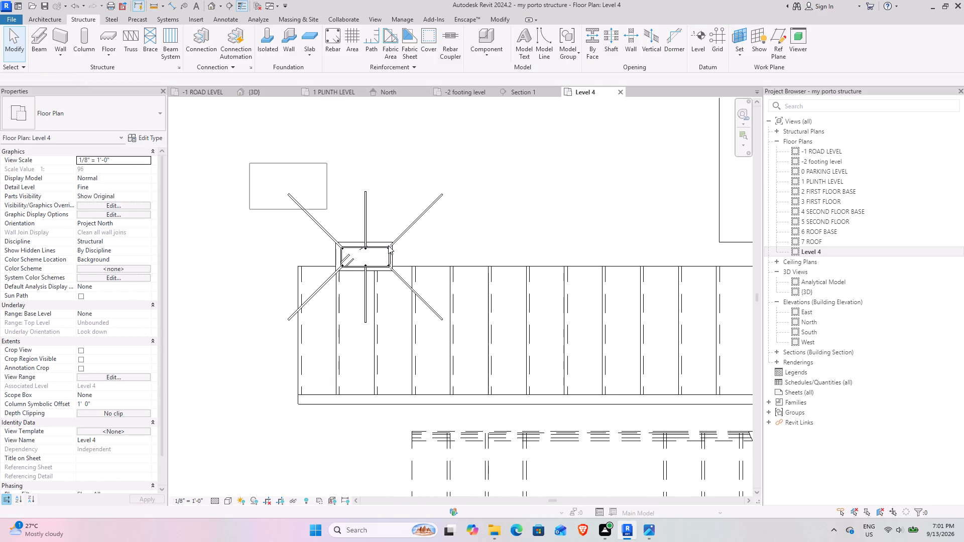
drag(388, 245, 494, 331)
scroll(364, 259, up, 10)
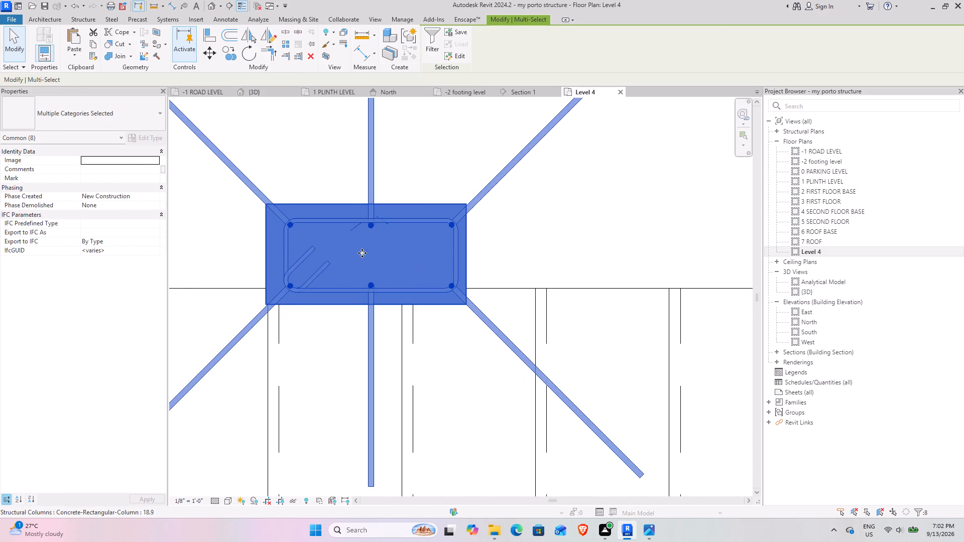
shift+click(480, 258)
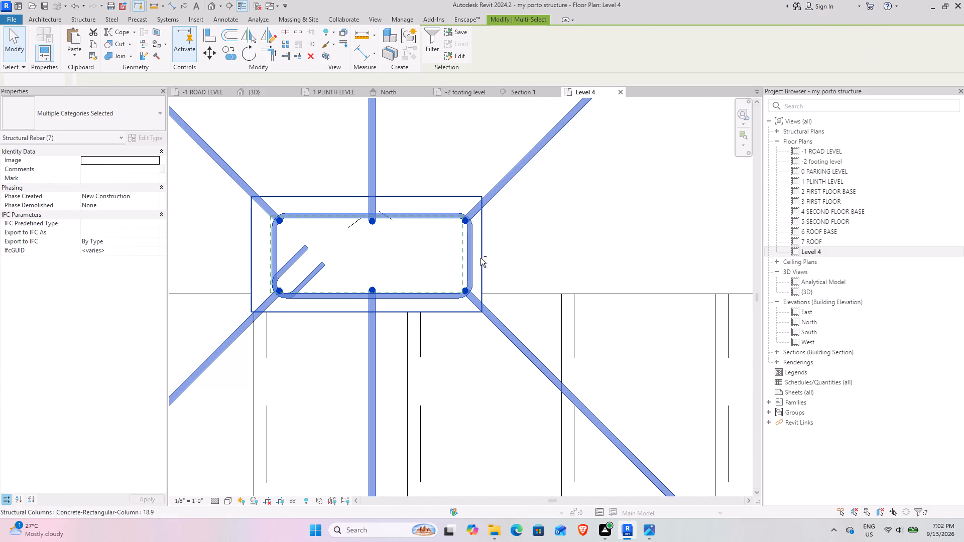
key(Left)
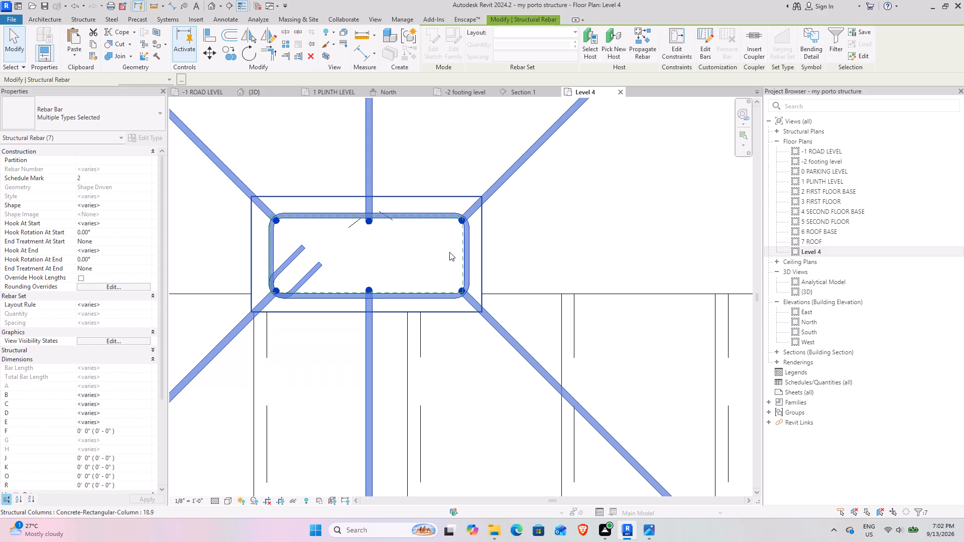
key(Left)
scroll(423, 252, up, 4)
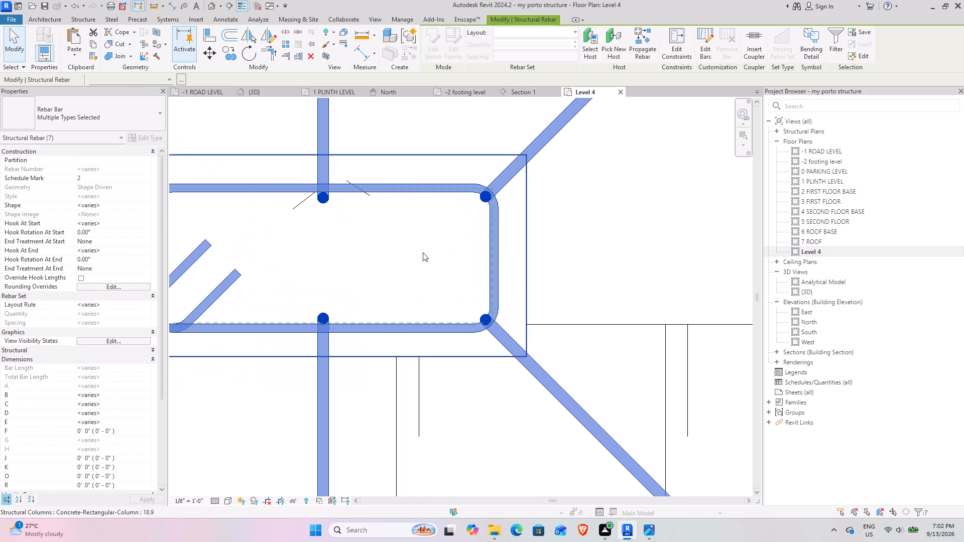
key(Right)
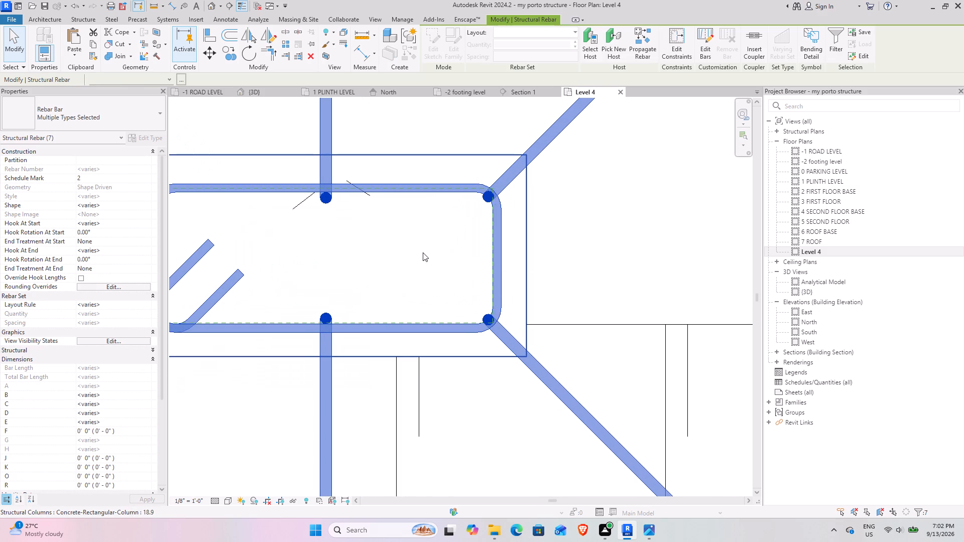
key(Up)
scroll(408, 258, down, 10)
scroll(337, 255, up, 9)
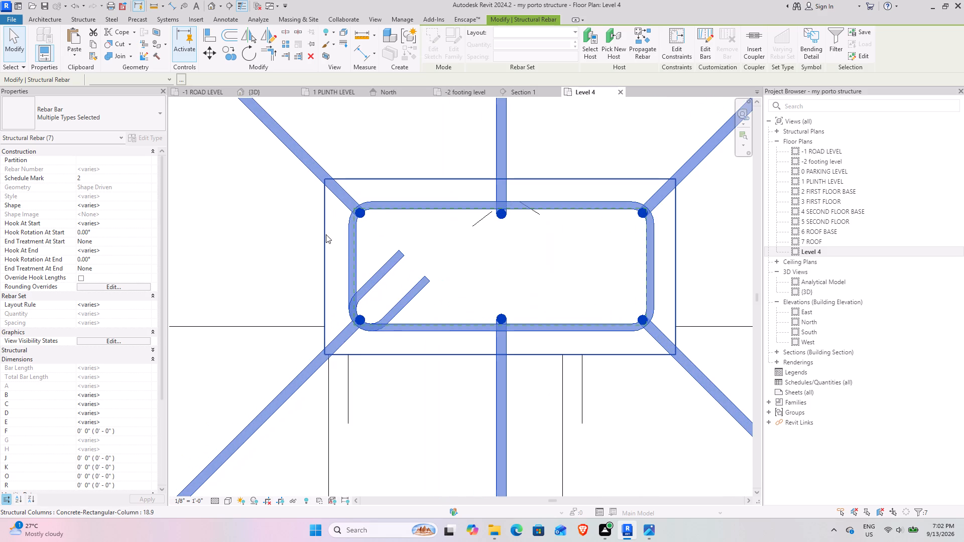
key(Left)
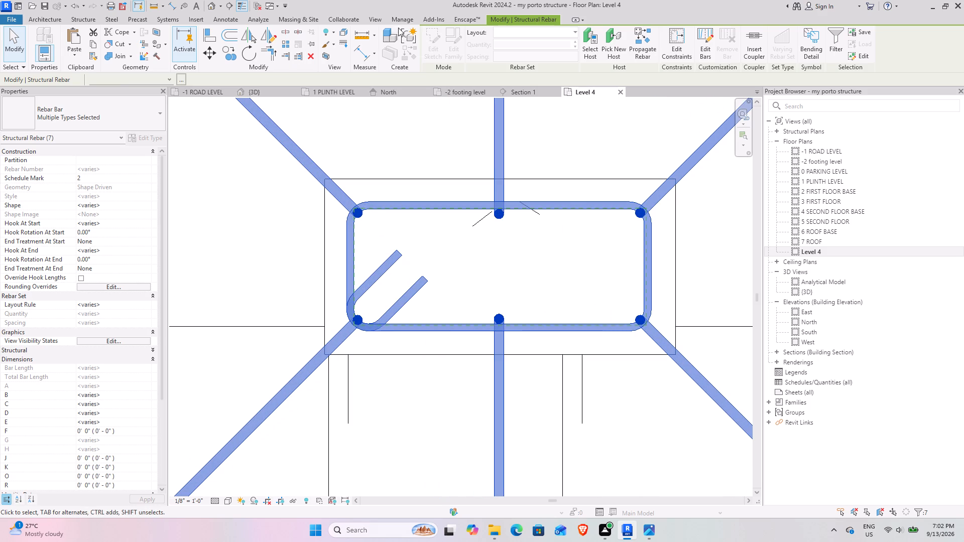
Copy this reinforcement in multiple mode from its column's northwest corner to that of the unreinforced horizontal column between the sliding window and double door.
click(228, 53)
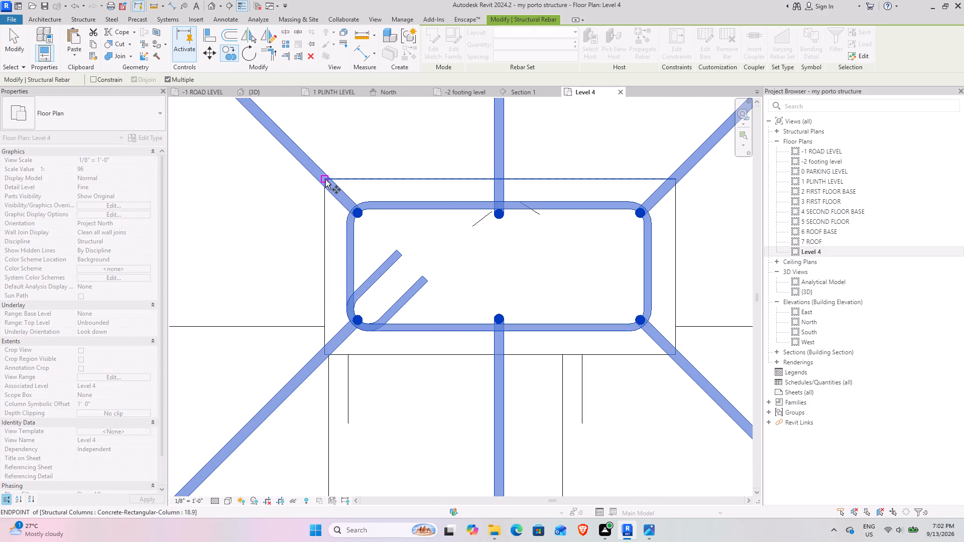
click(325, 180)
scroll(261, 207, down, 15)
middle_drag(244, 202, 574, 347)
scroll(291, 264, down, 6)
middle_drag(256, 232, 510, 337)
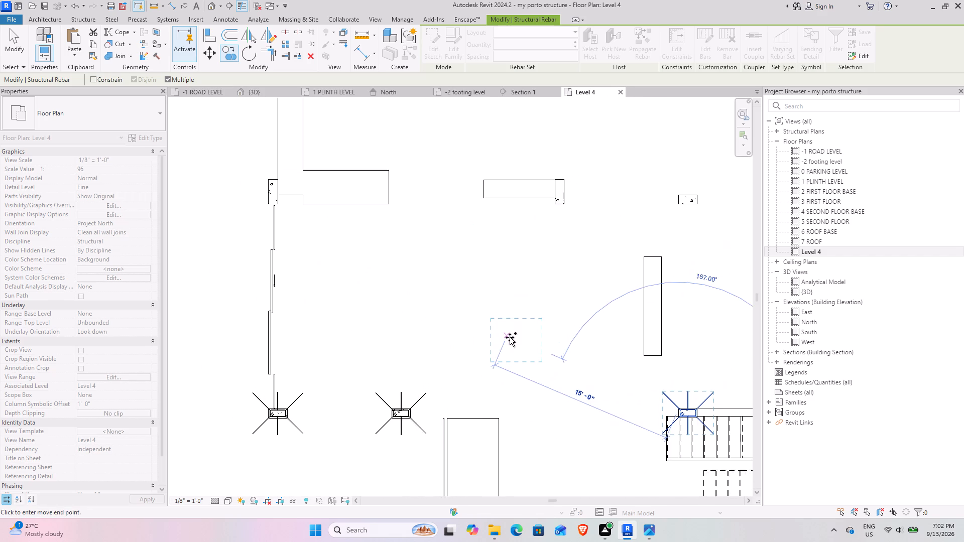
middle_drag(509, 278, 272, 320)
middle_drag(462, 281, 439, 374)
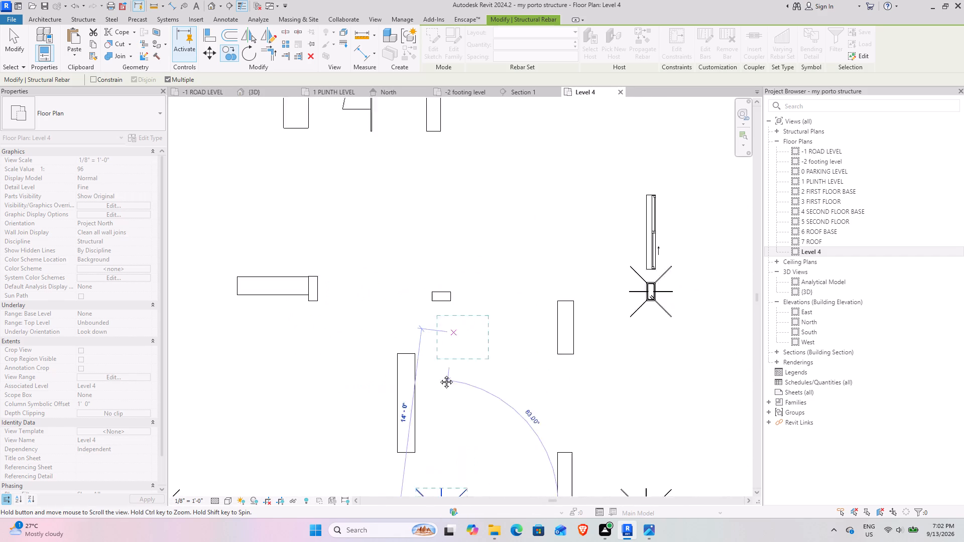
middle_drag(439, 374, 410, 452)
middle_drag(301, 303, 455, 370)
scroll(416, 219, up, 6)
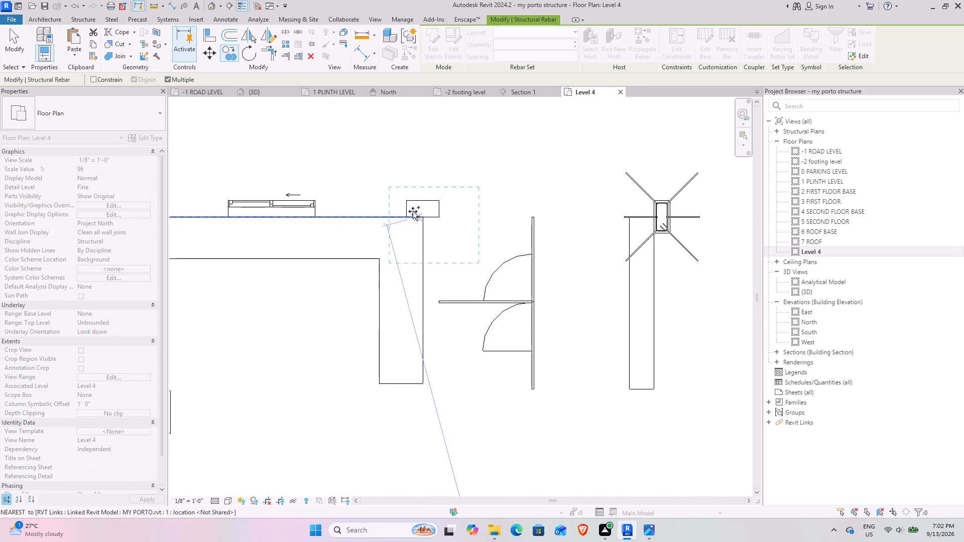
scroll(413, 211, up, 7)
click(403, 212)
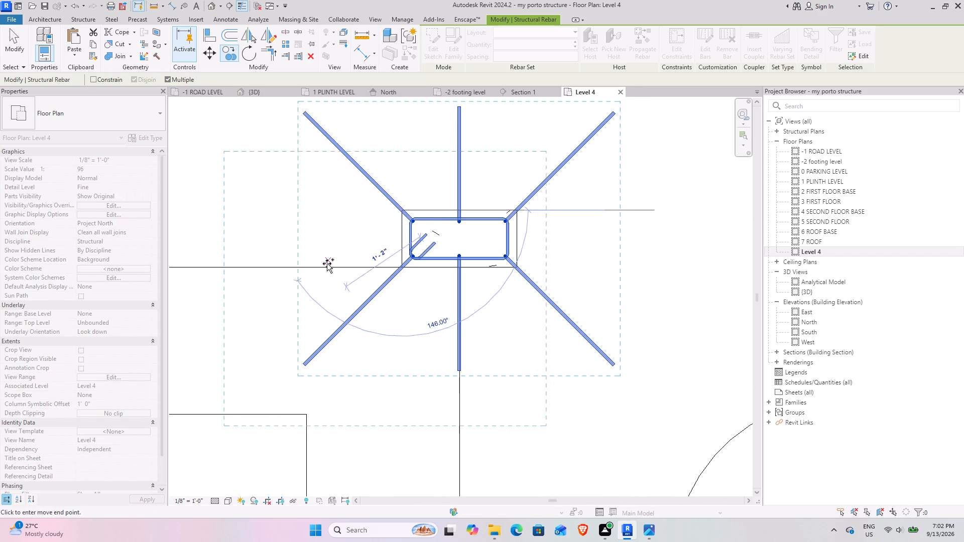
Place another reinforcement copy at the northwest corner of the horizontal column farther west, beyond the sliding window.
scroll(327, 283, down, 9)
middle_drag(324, 326, 635, 326)
scroll(382, 288, up, 9)
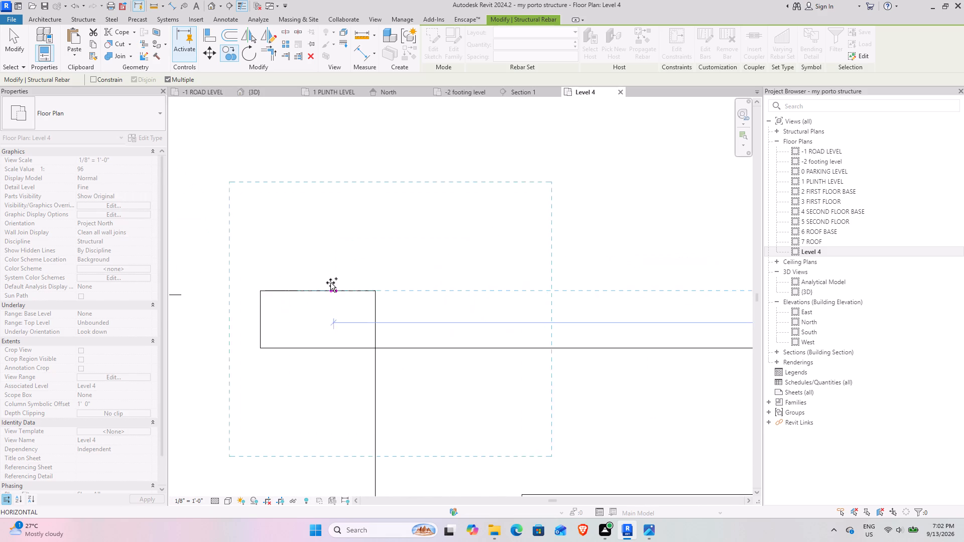
click(261, 294)
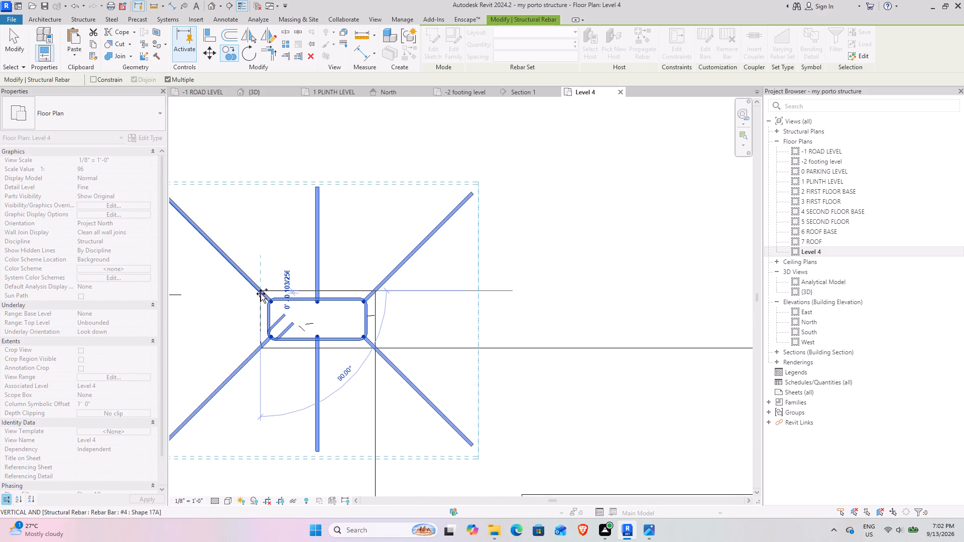
Place another reinforcement copy on the isolated horizontal column just north of the tall upright rectangle near the staircase.
scroll(261, 294, down, 10)
middle_drag(286, 329, 359, 147)
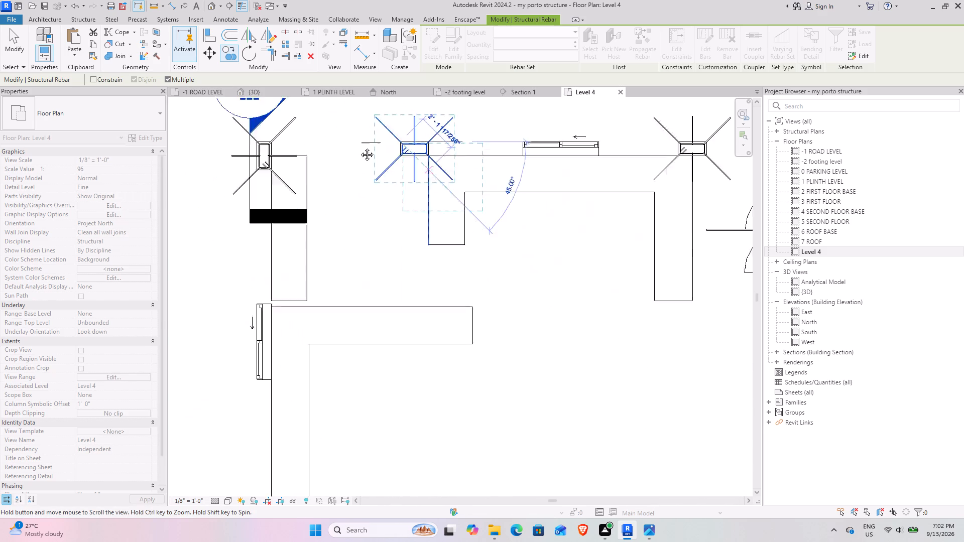
middle_drag(359, 147, 319, 128)
middle_drag(510, 322, 306, 199)
middle_drag(460, 343, 289, 217)
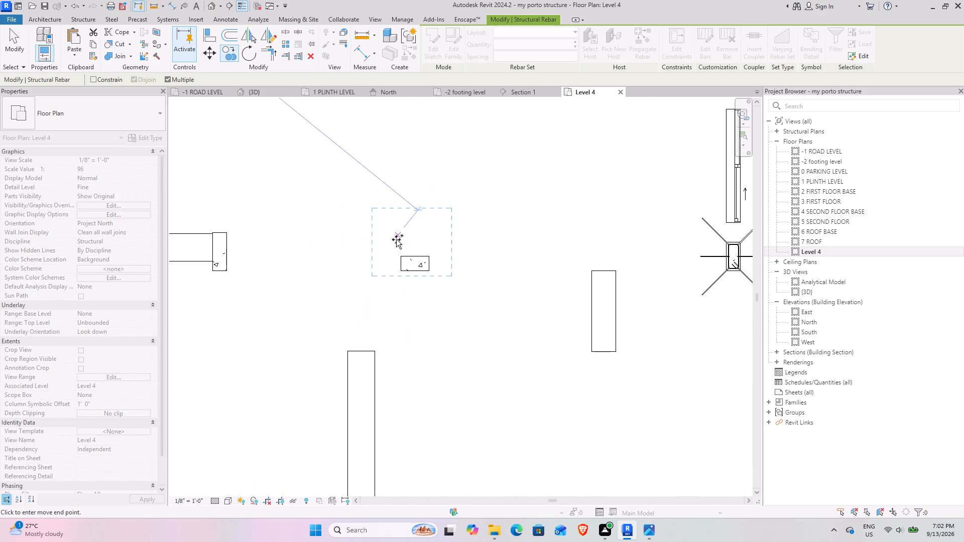
scroll(396, 239, up, 5)
click(407, 273)
Look over the southern part of the plan for columns still lacking reinforcement, and end the copying.
scroll(450, 288, down, 5)
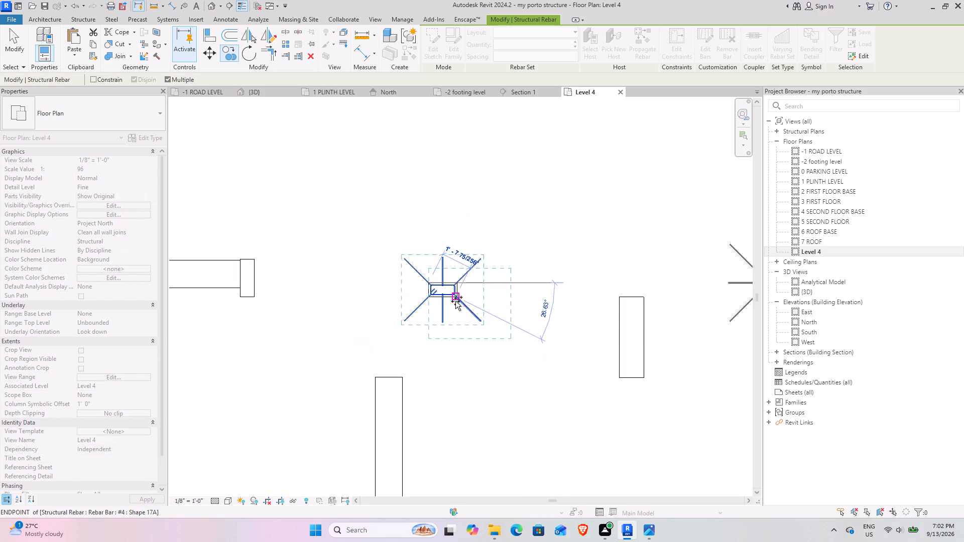
scroll(455, 301, down, 5)
middle_drag(495, 363, 426, 143)
middle_drag(387, 342, 501, 222)
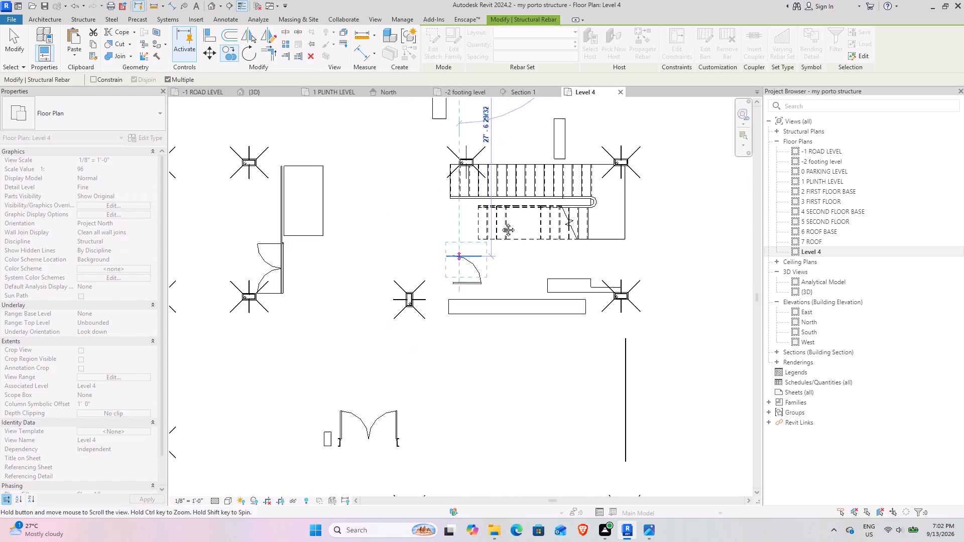
middle_drag(501, 222, 534, 163)
middle_drag(357, 292, 295, 56)
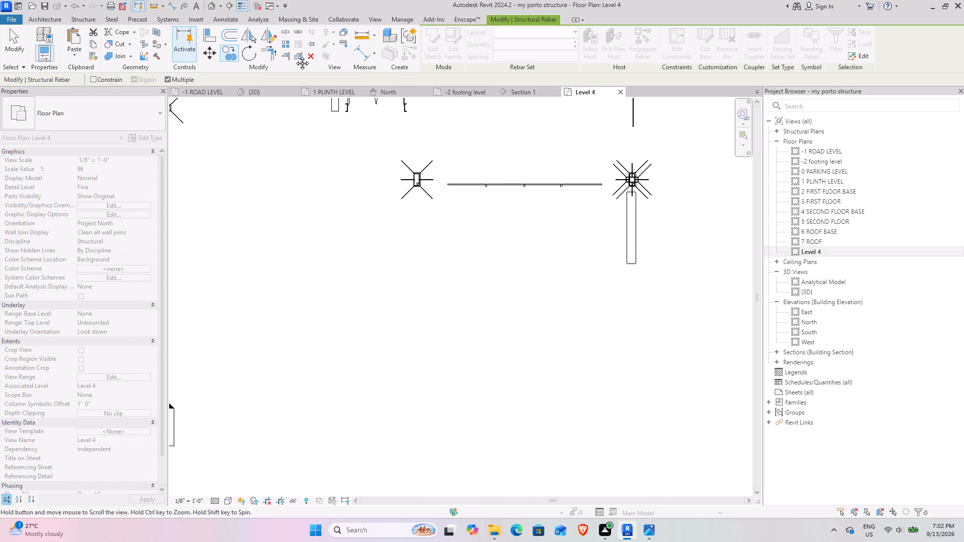
middle_drag(295, 56, 406, 309)
middle_drag(450, 273, 221, 220)
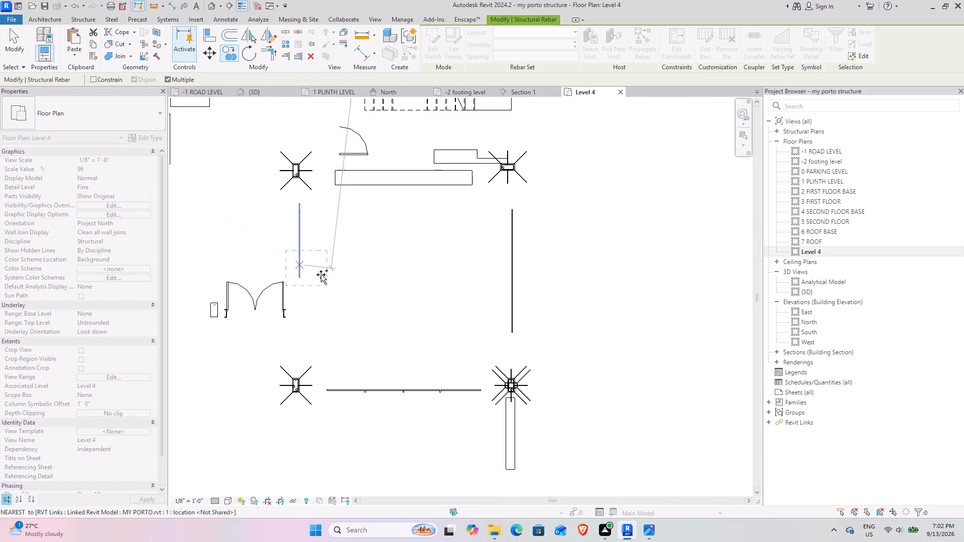
middle_drag(381, 302, 354, 282)
key(Escape)
key(Escape)
key(Escape)
Delete the four diagonal #4 bars and the #3 T1 stirrup of the horizontal set overlapping the upright southeast column's reinforcement.
scroll(473, 365, up, 2)
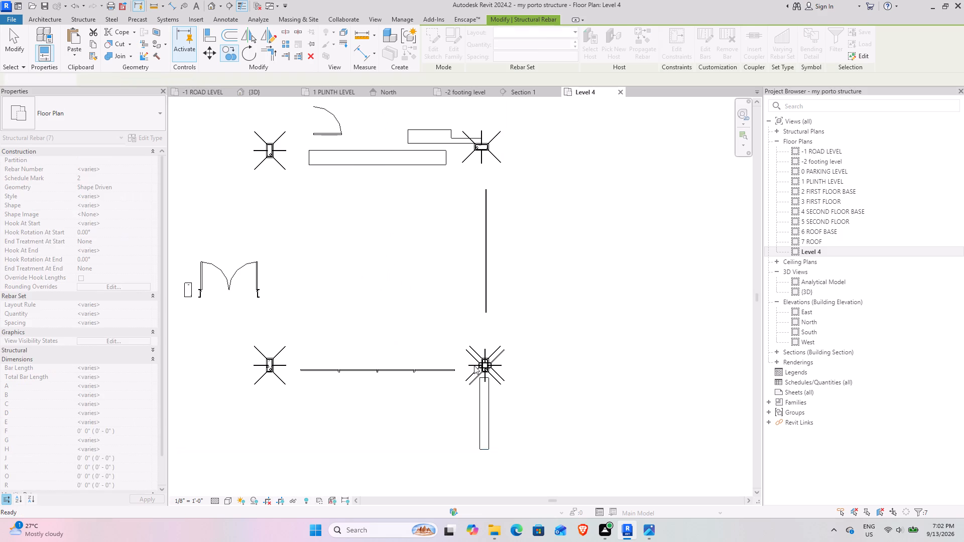
scroll(474, 365, up, 13)
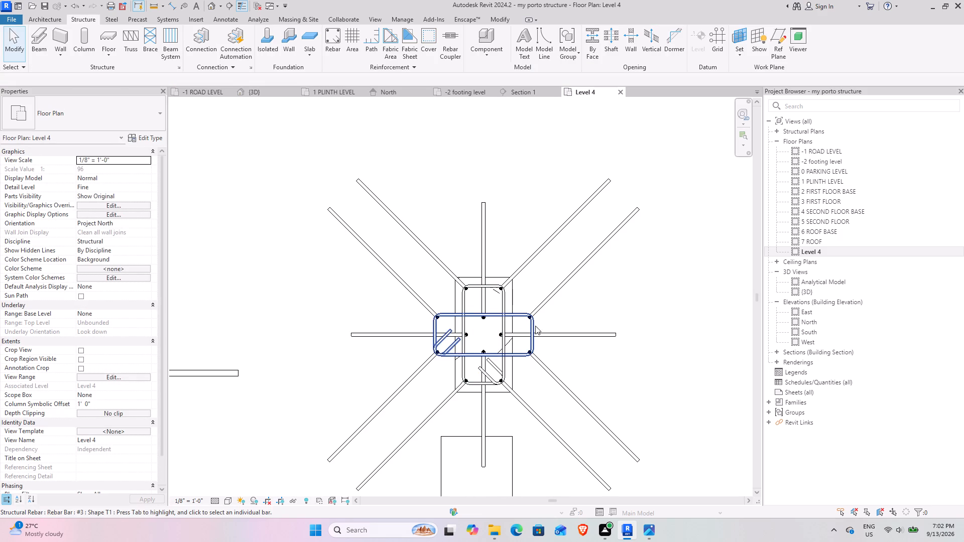
click(349, 229)
ctrl+click(566, 284)
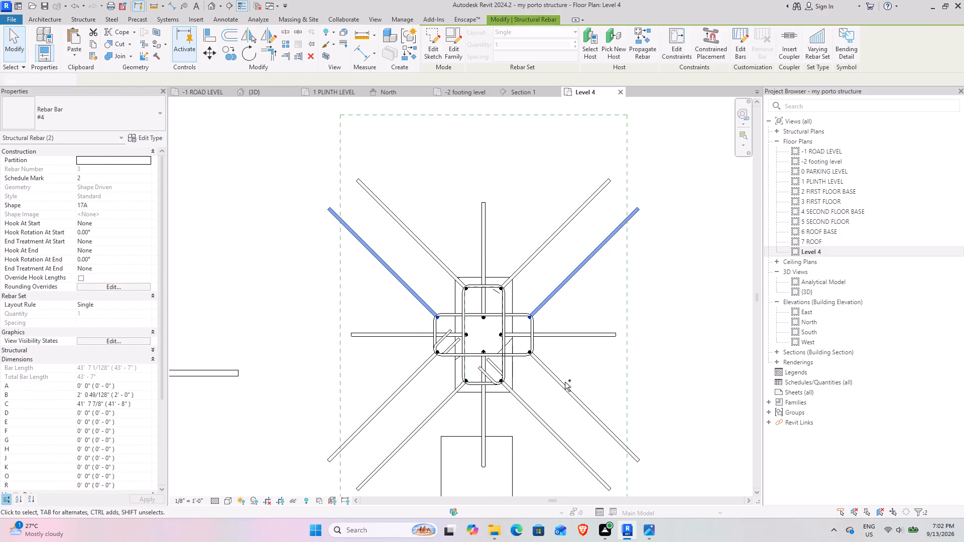
ctrl+click(563, 388)
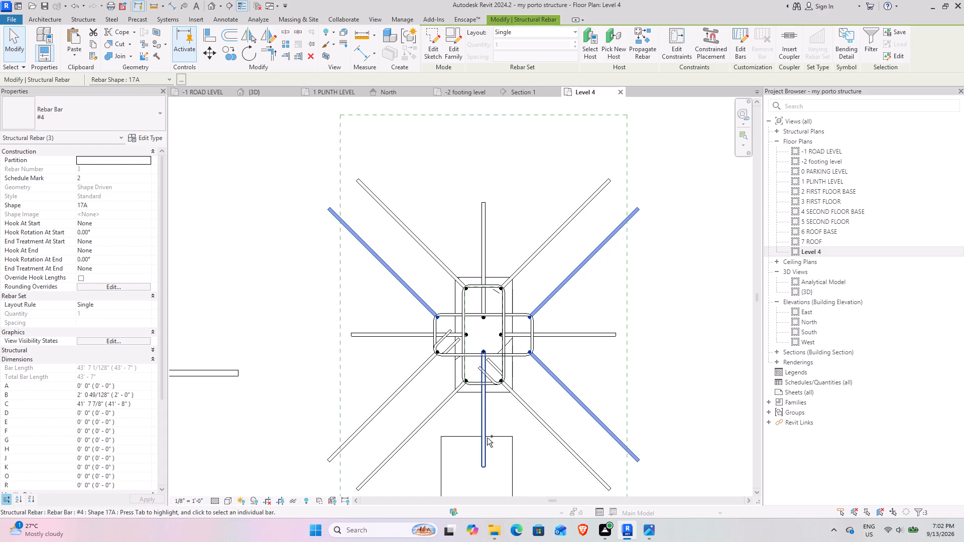
ctrl+click(513, 354)
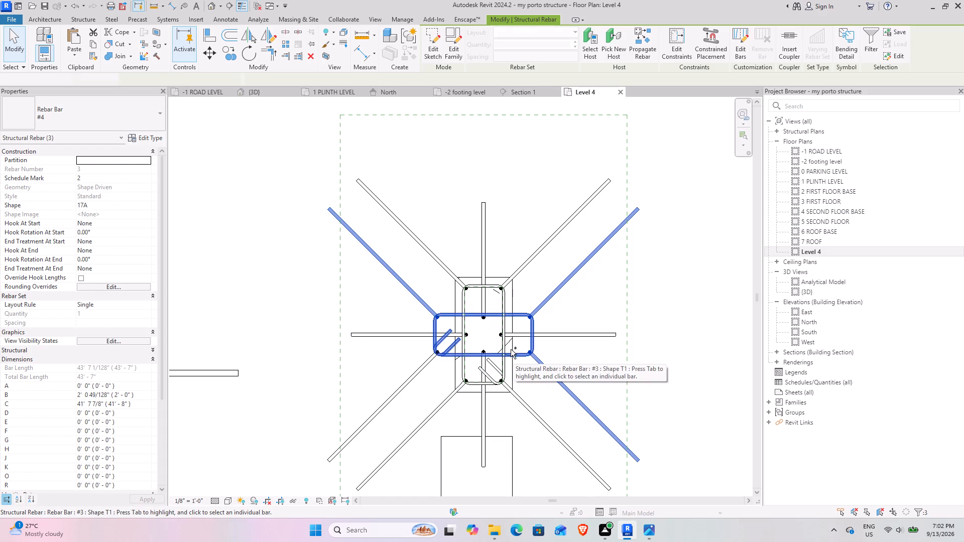
ctrl+click(415, 375)
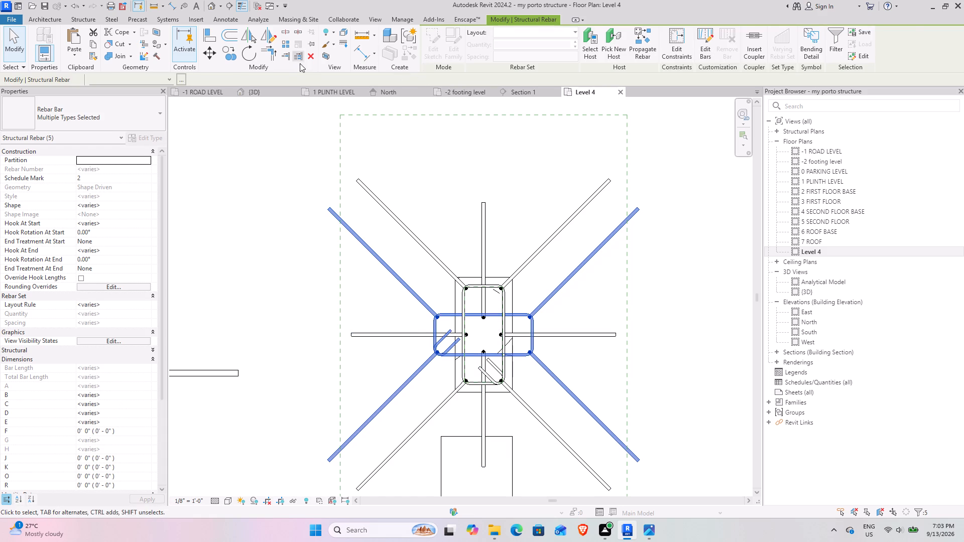
click(310, 57)
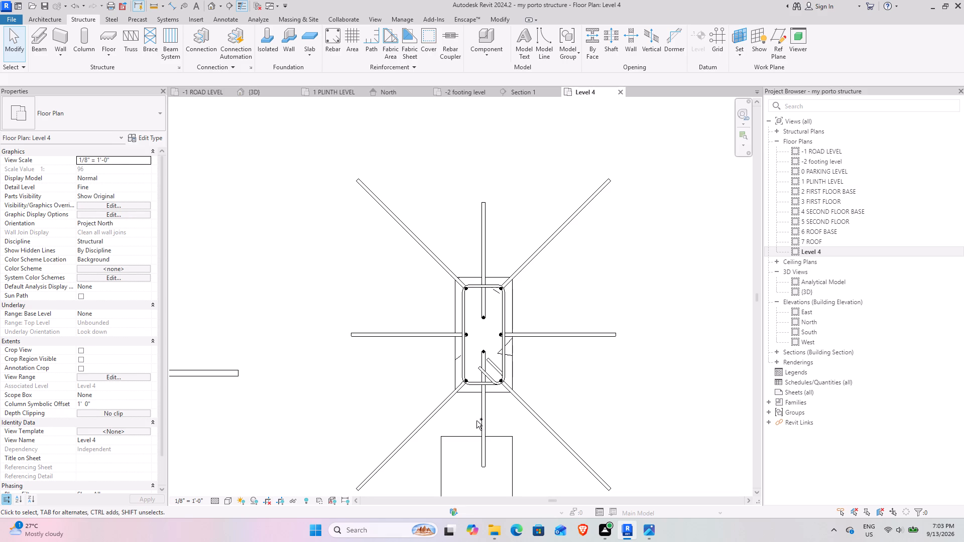
Delete the two remaining #4 bars running north and south from the middle of the upright southeast column.
ctrl+click(485, 421)
click(480, 220)
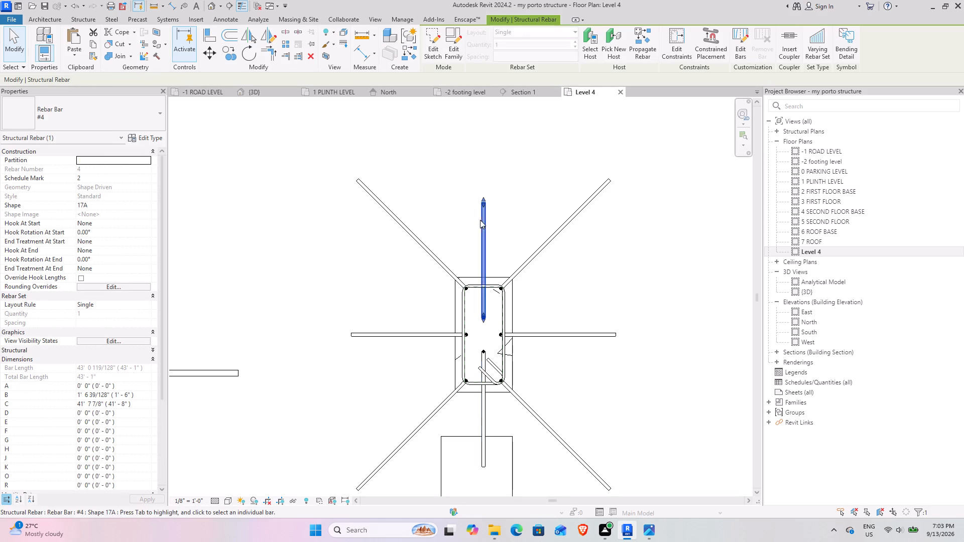
click(314, 59)
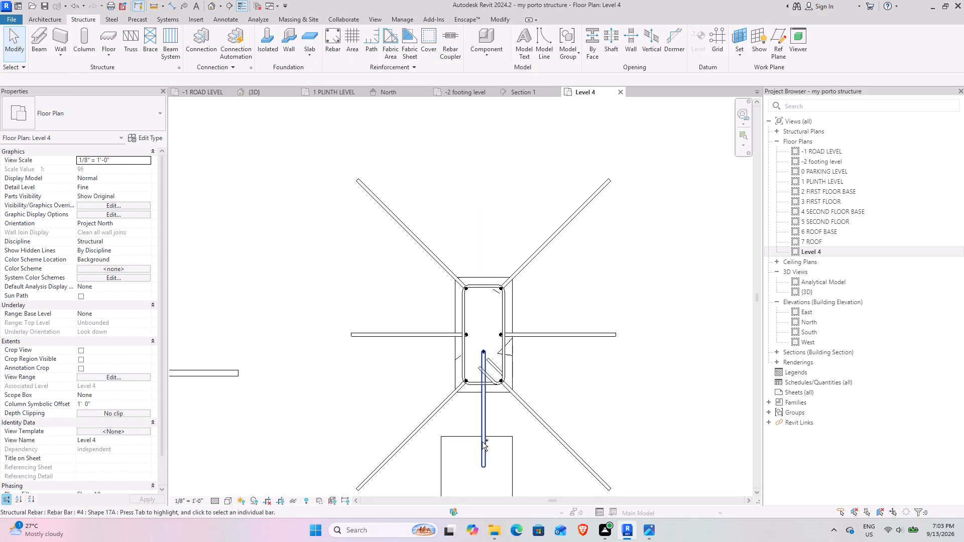
click(483, 436)
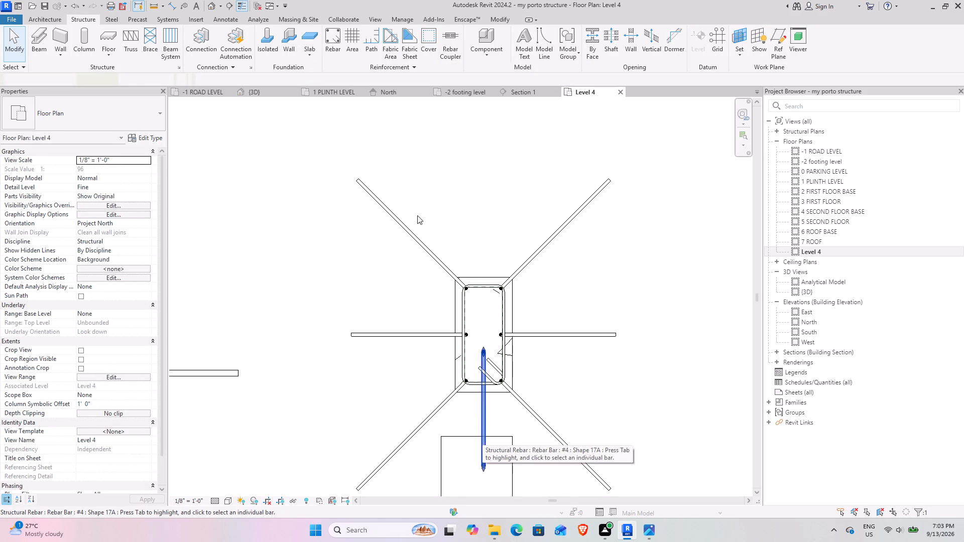
click(310, 53)
Select the reinforced upright column southeast of the double door, together with its #4 bars and stirrup, for the next copy.
scroll(441, 253, down, 4)
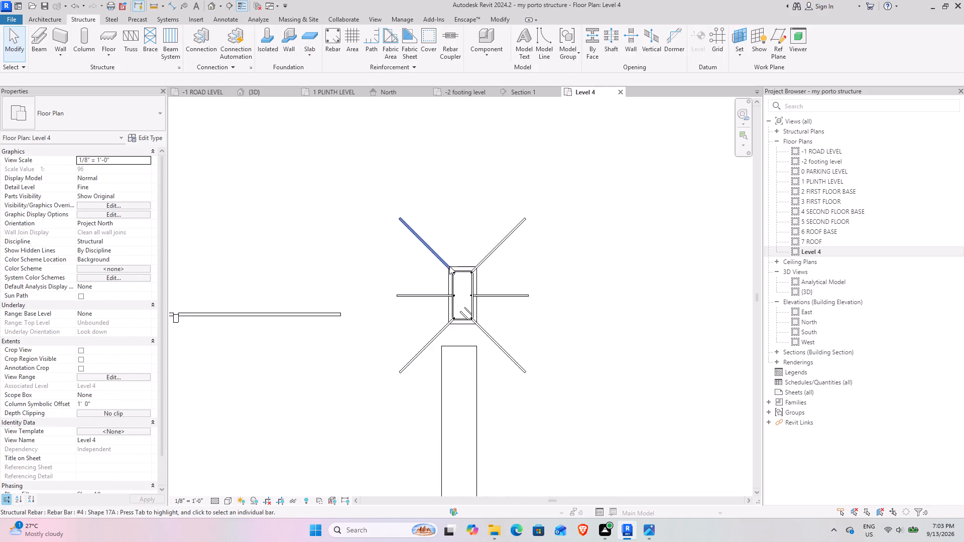
scroll(449, 266, down, 13)
middle_drag(350, 257, 504, 382)
middle_drag(403, 282, 440, 289)
scroll(640, 422, up, 5)
middle_drag(354, 380, 460, 333)
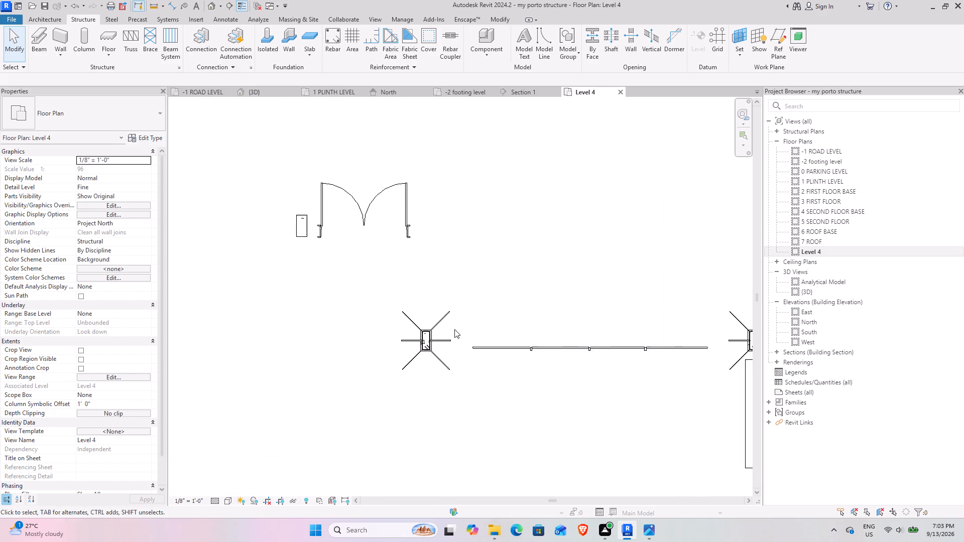
scroll(447, 331, up, 4)
drag(330, 261, 467, 434)
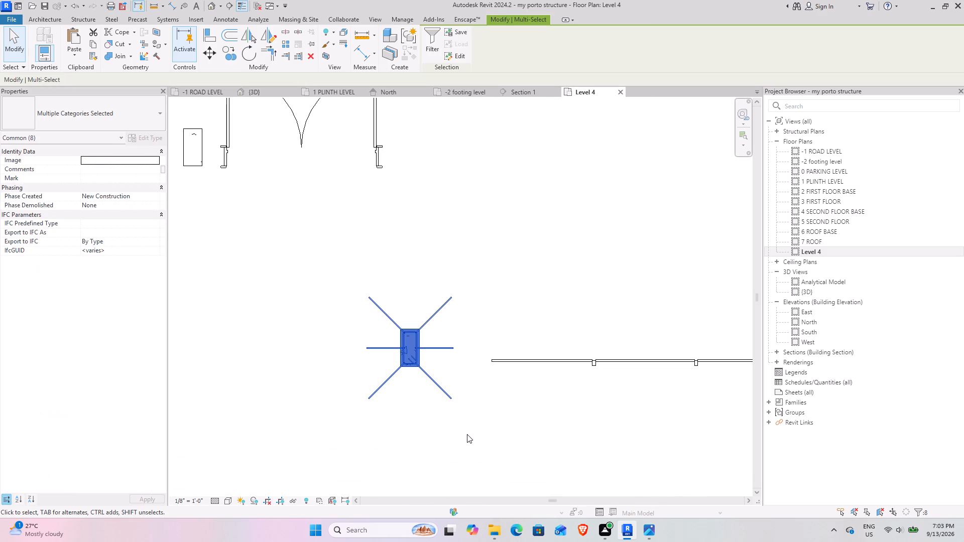
scroll(418, 346, up, 5)
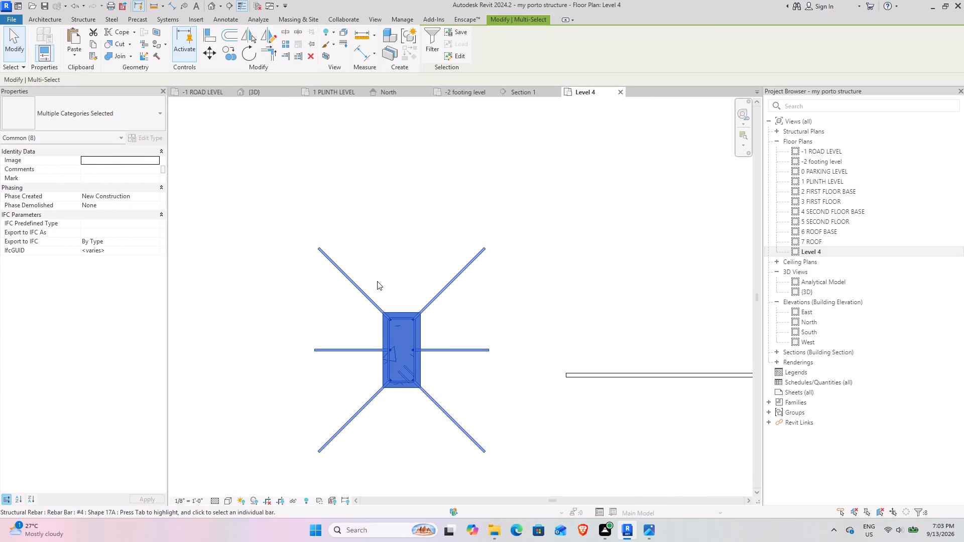